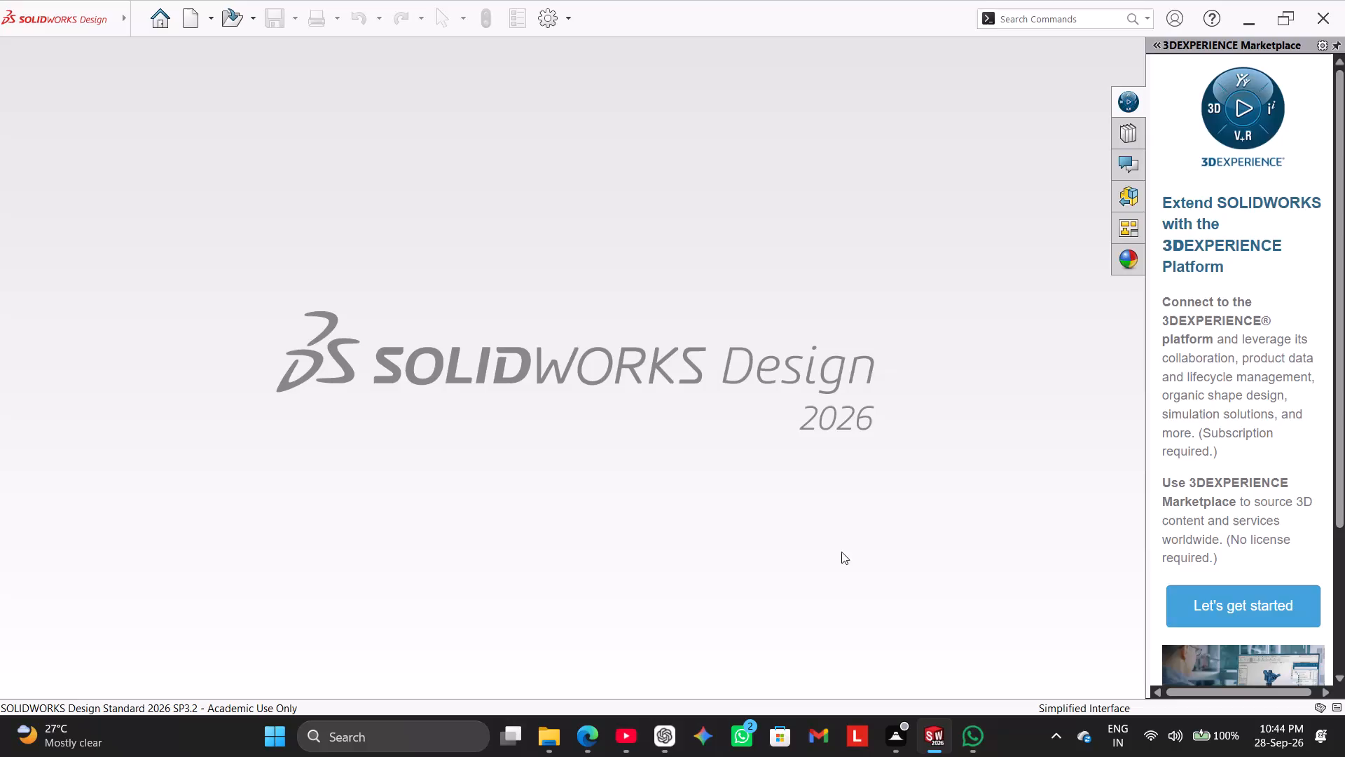
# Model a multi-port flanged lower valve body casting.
# Create a new part document and set its units to MMGS (millimeter, gram, second).
pyautogui.click(188, 16)
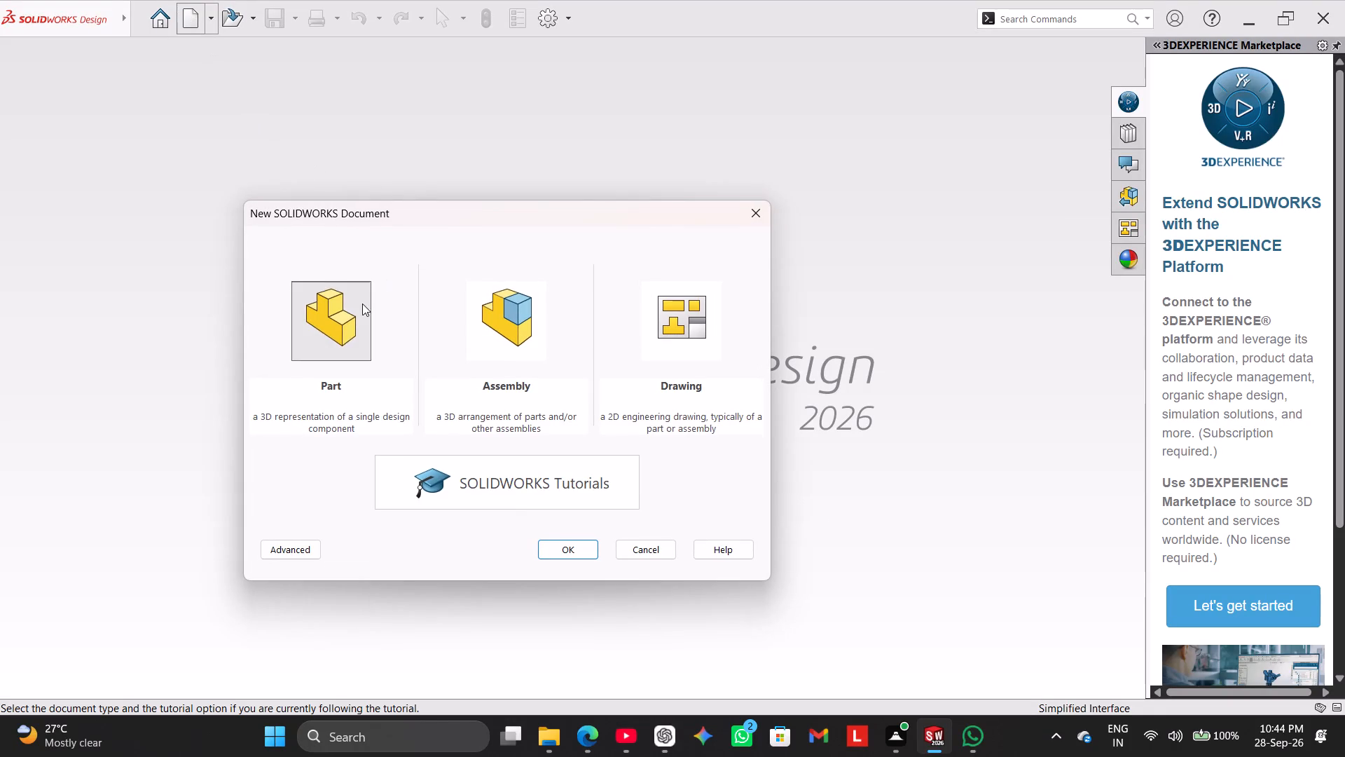
pyautogui.click(362, 304)
pyautogui.click(551, 545)
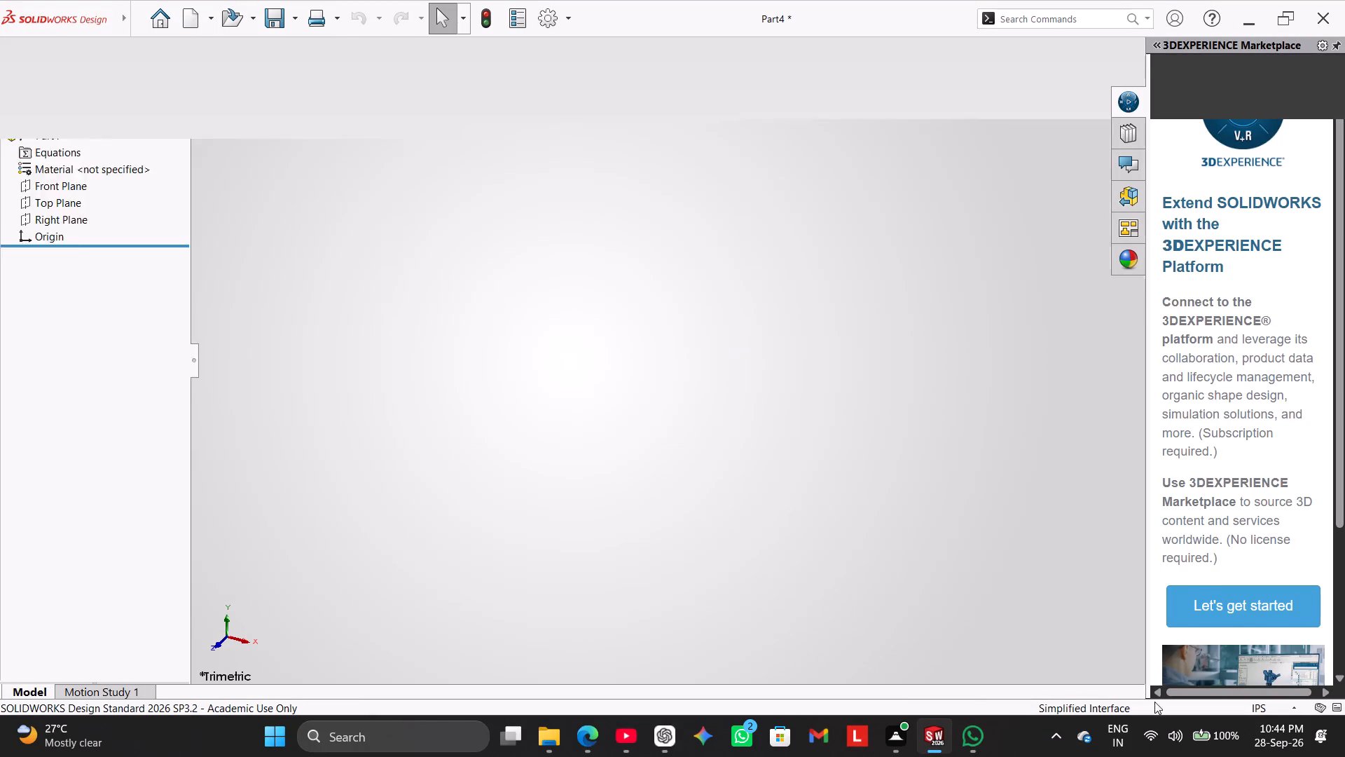
pyautogui.click(1267, 706)
pyautogui.click(1216, 646)
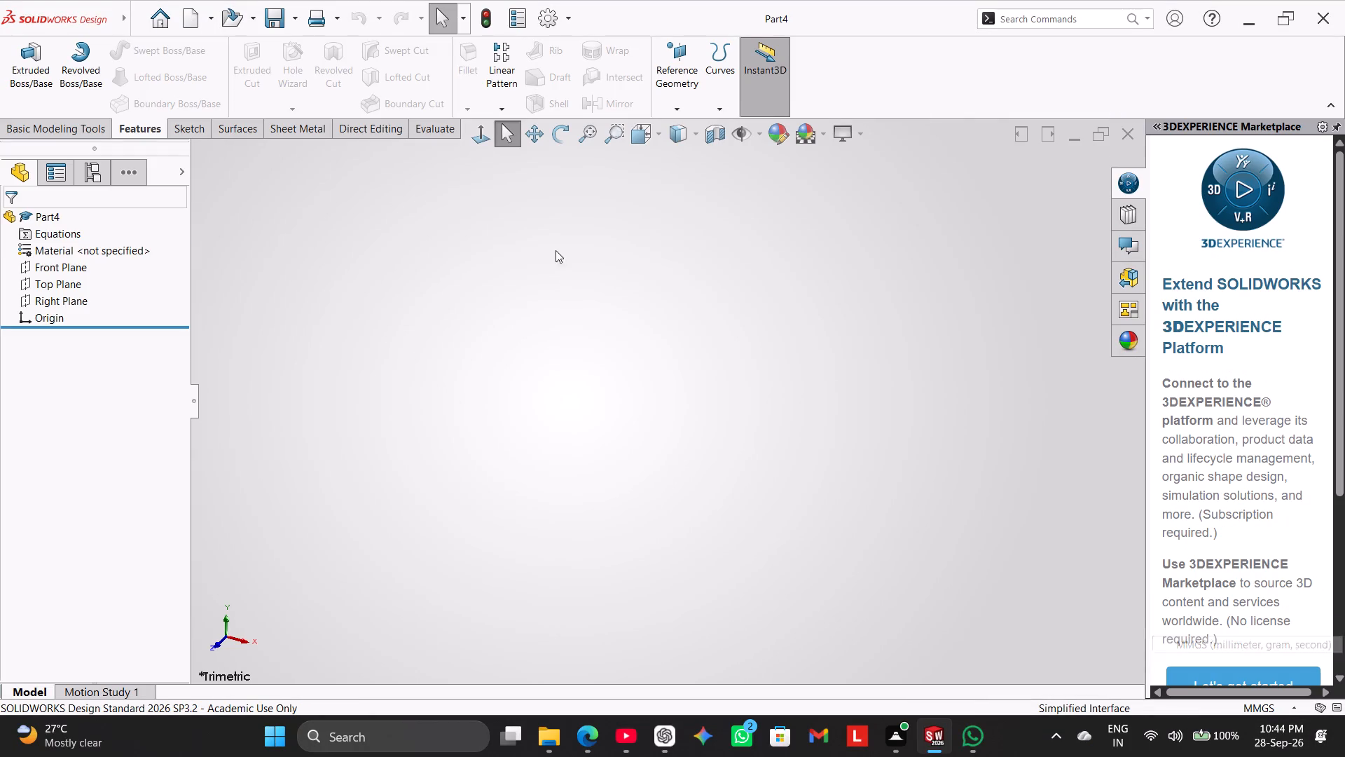
# Change the part's scene to a plain white background.
pyautogui.click(803, 128)
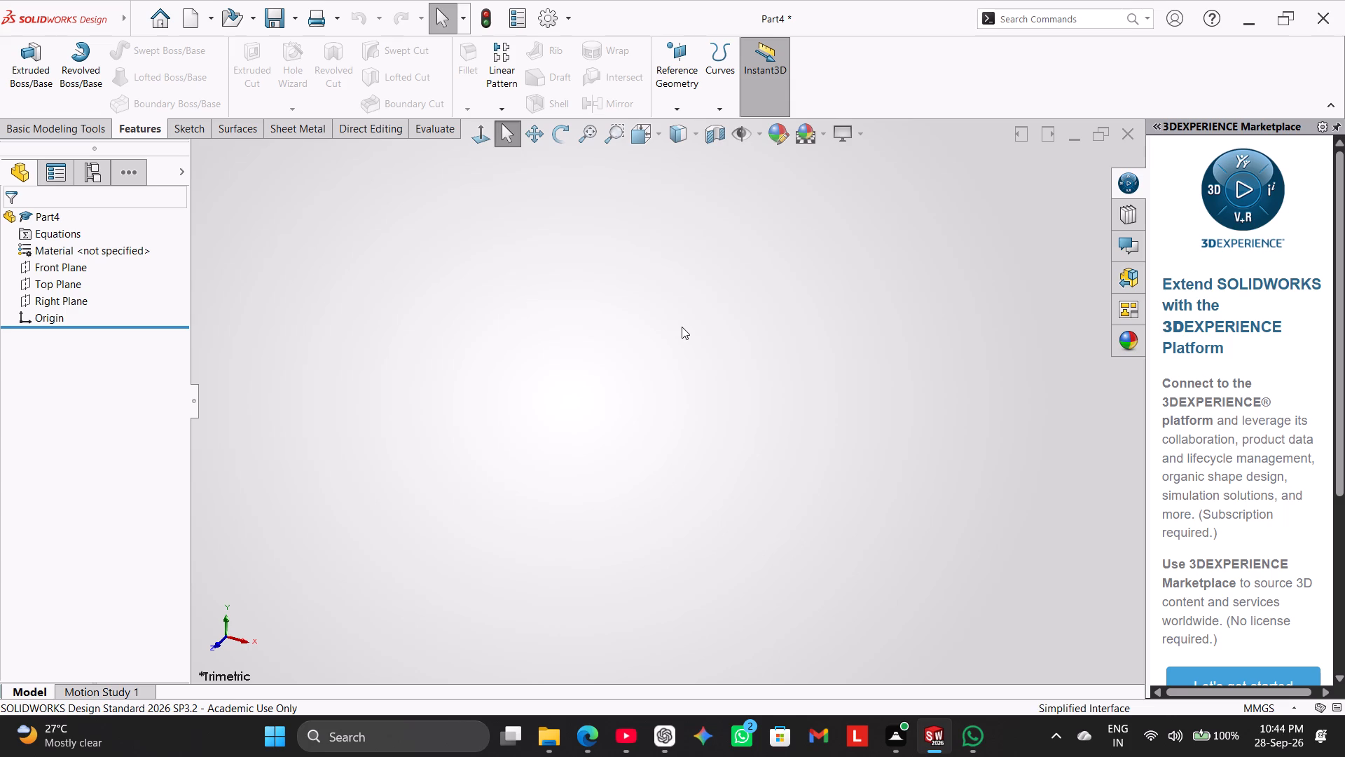
pyautogui.click(815, 127)
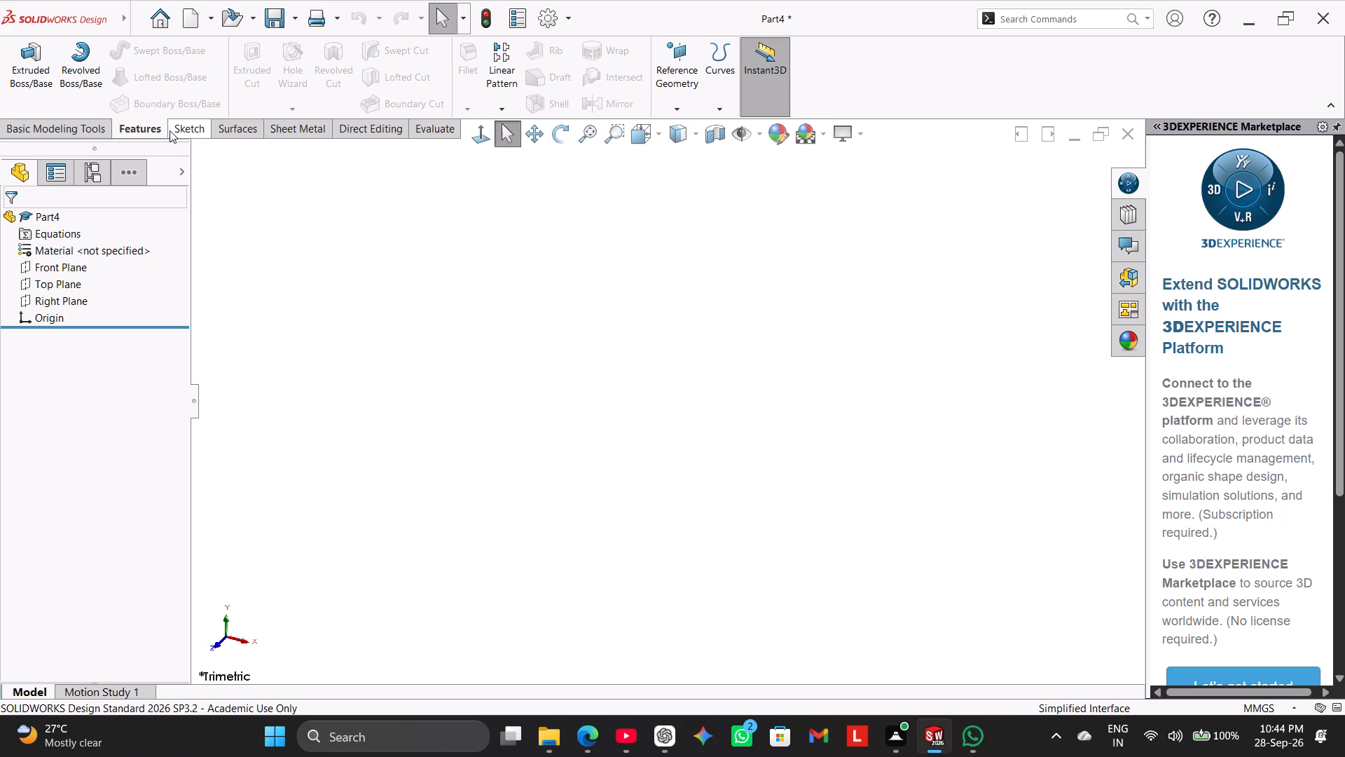
# Start a sketch on the Top Plane and draw a circle of about 64 mm radius centred on the origin.
pyautogui.click(193, 129)
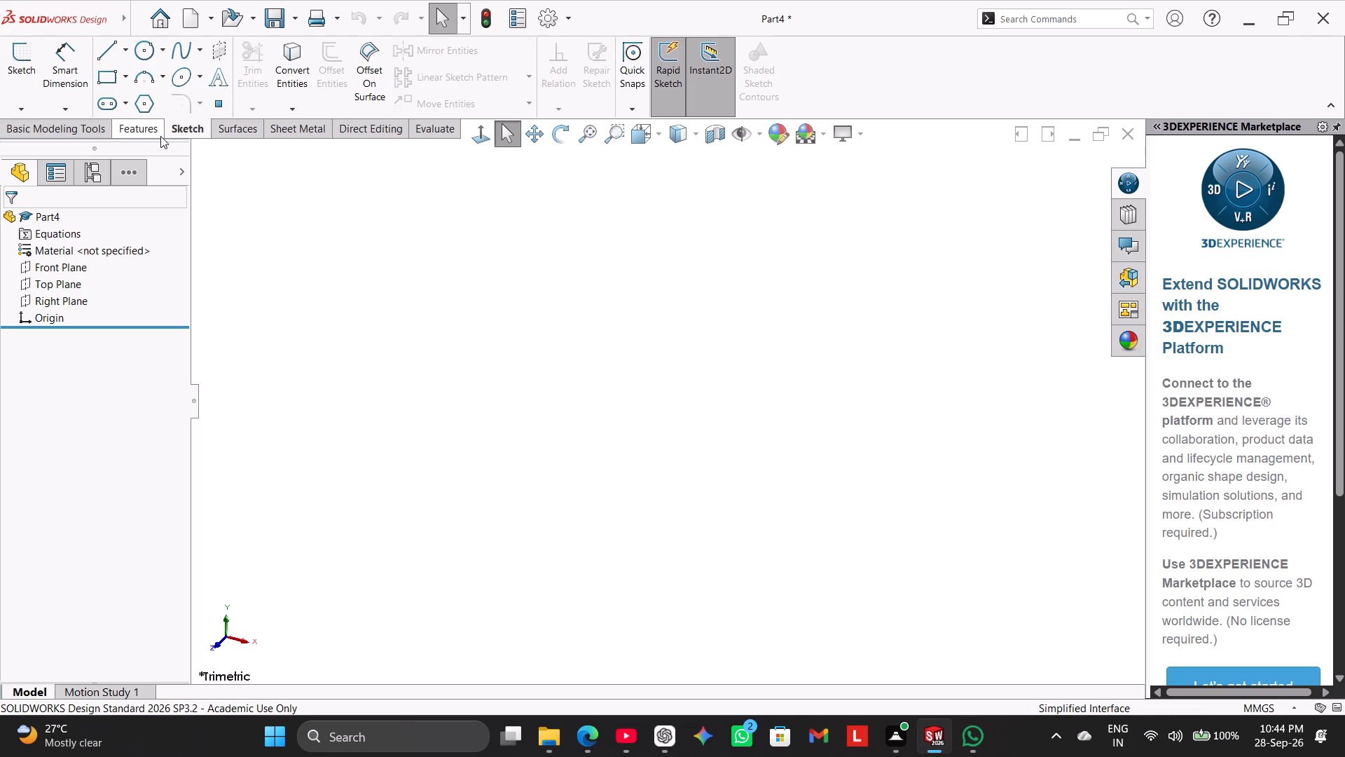
pyautogui.click(29, 73)
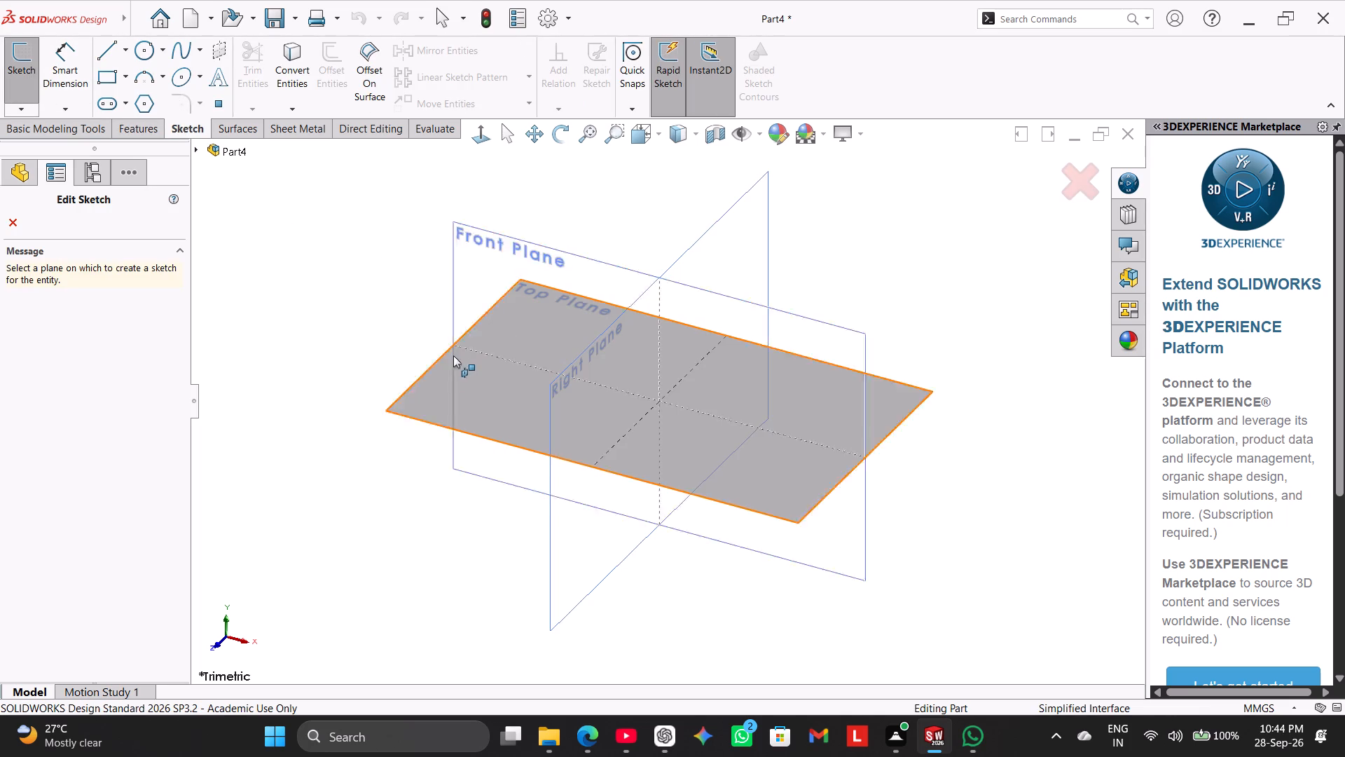
pyautogui.click(441, 383)
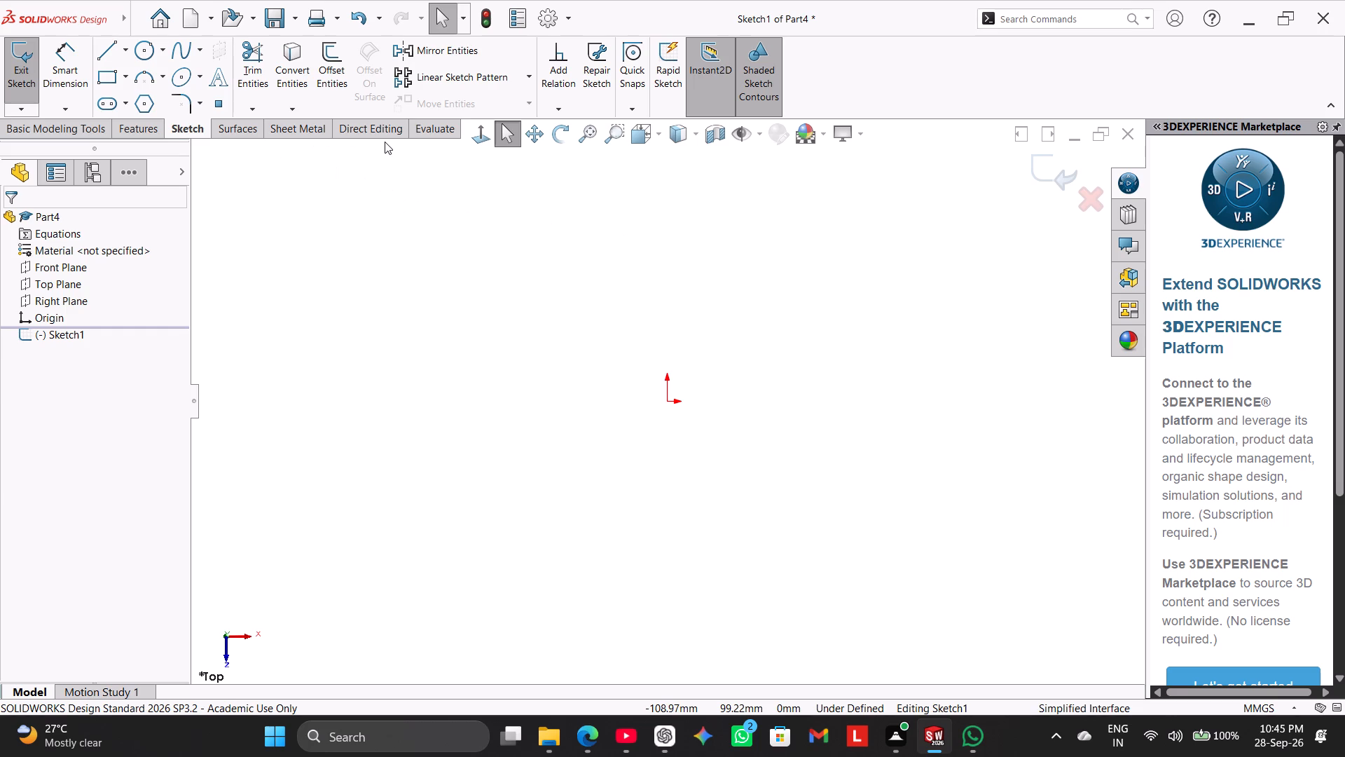
pyautogui.click(143, 48)
pyautogui.click(663, 399)
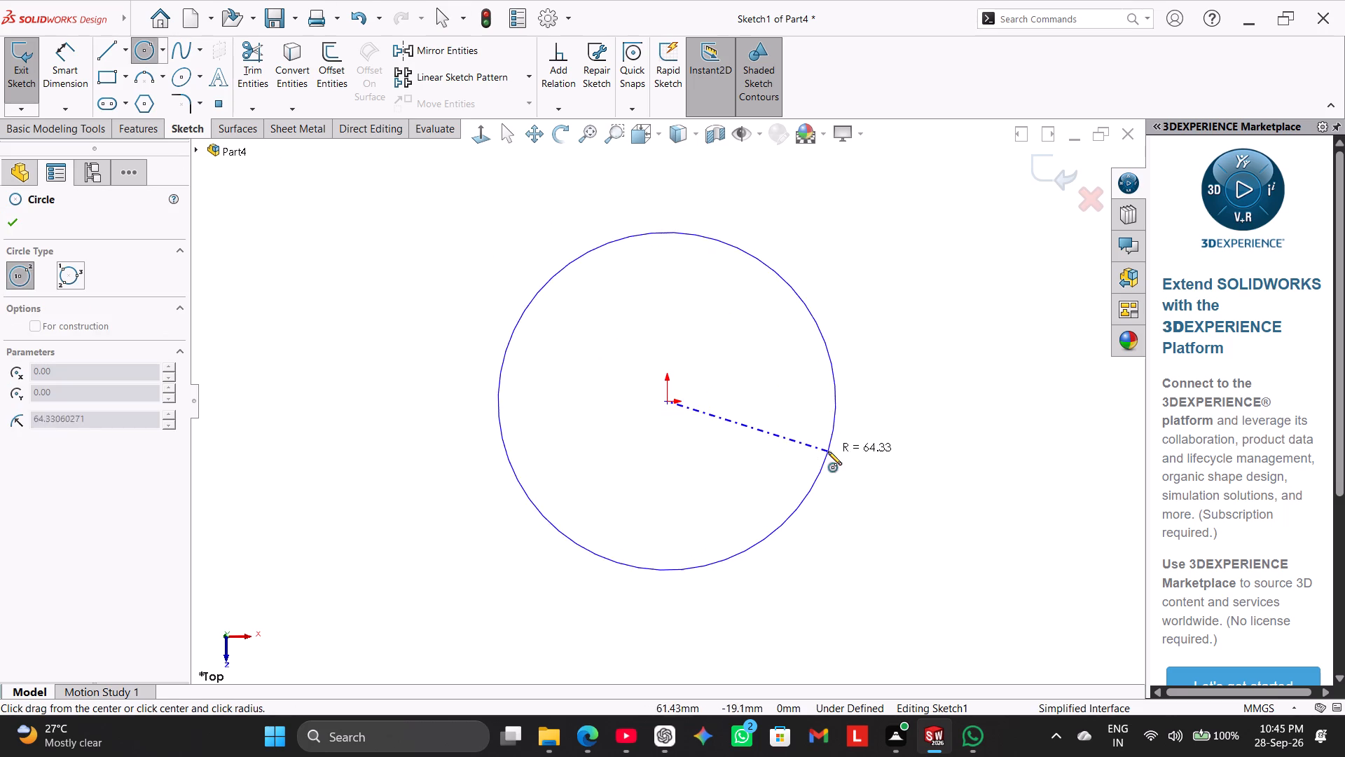
pyautogui.click(828, 451)
pyautogui.rightClick(934, 280)
pyautogui.moveTo(977, 292); pyautogui.dragTo(970, 292)
# Dimension the circle's diameter as 36 mm.
pyautogui.click(69, 51)
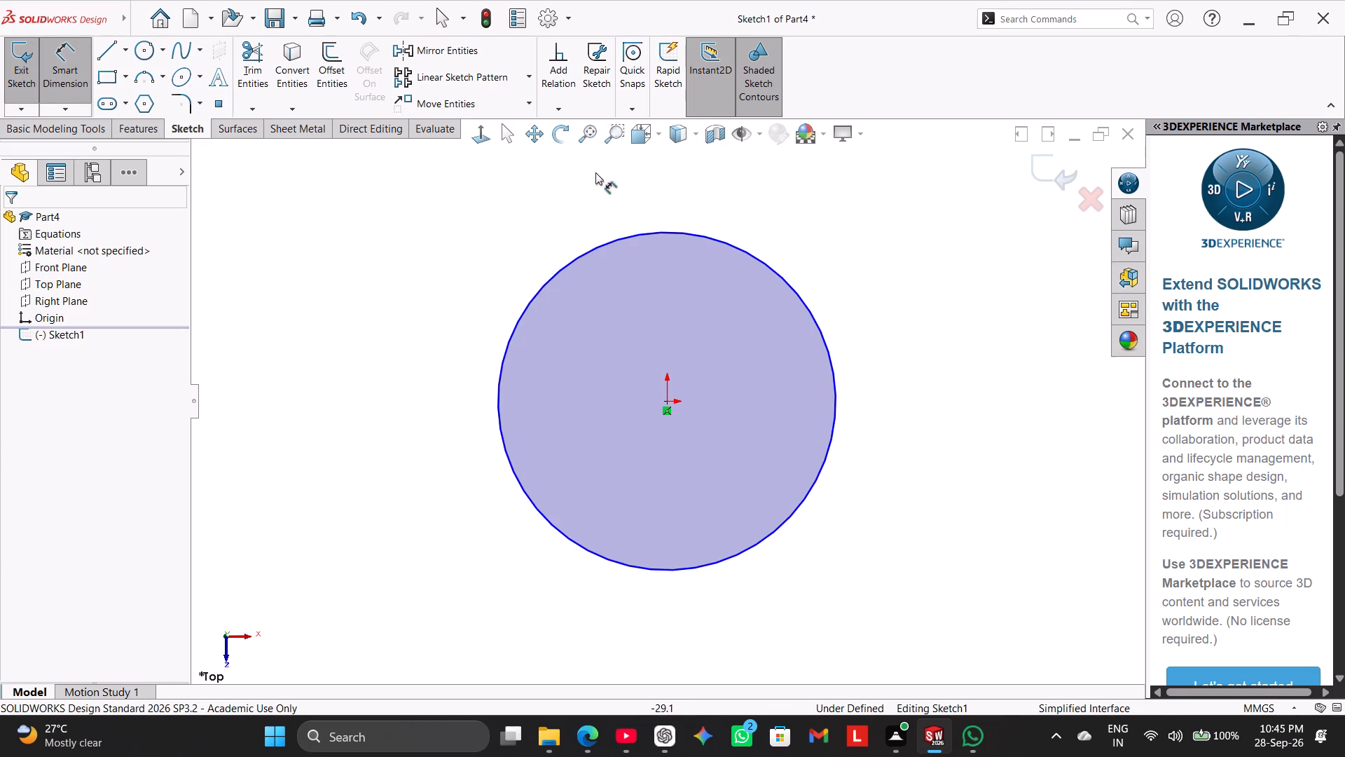
pyautogui.click(691, 236)
pyautogui.click(890, 215)
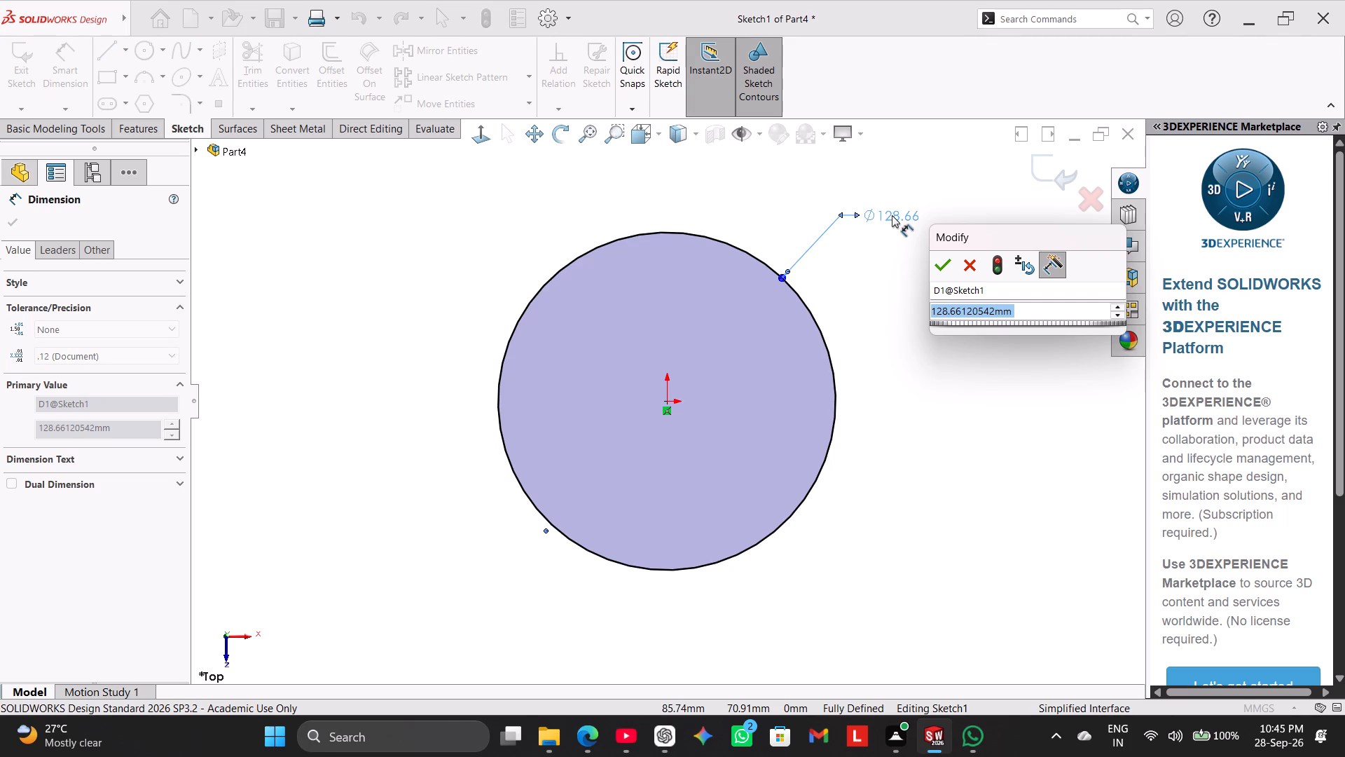
pyautogui.write('36')
pyautogui.press('Return')
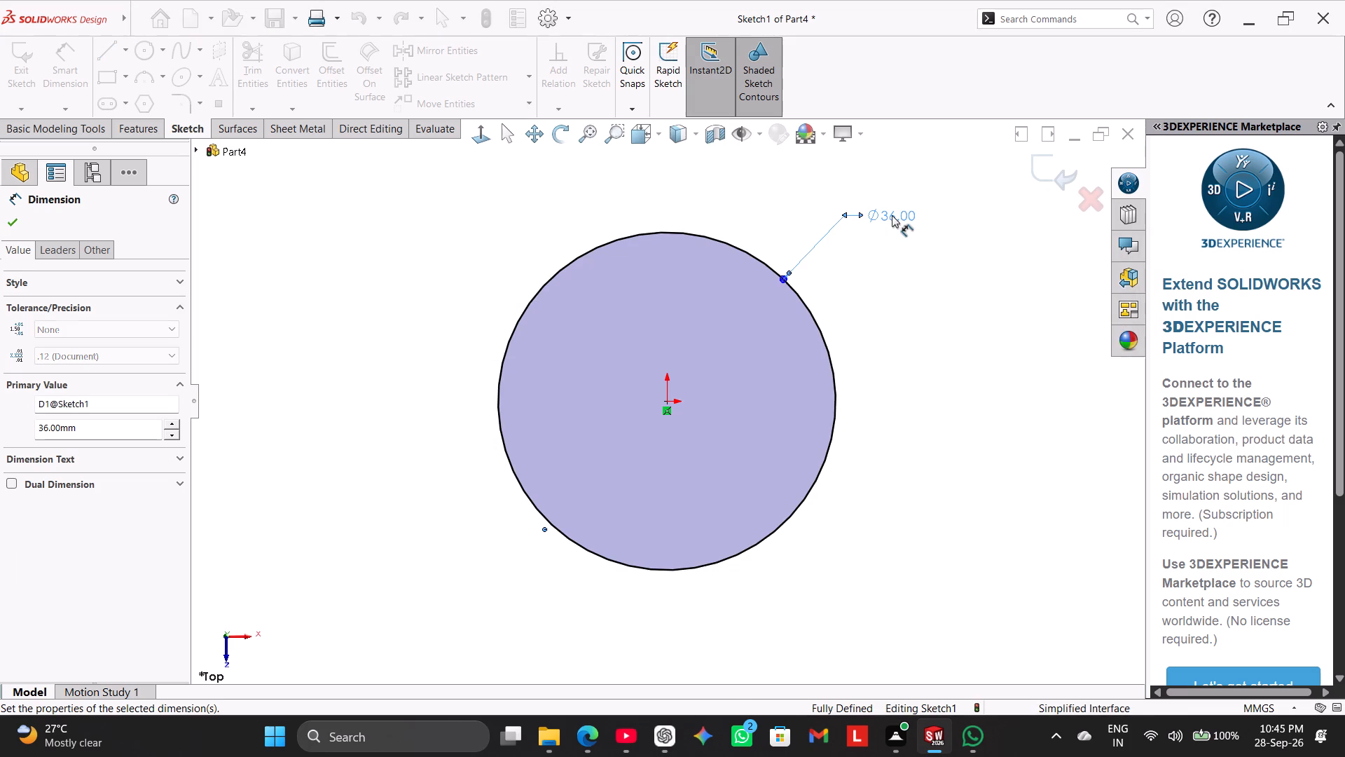
pyautogui.moveTo(915, 261); pyautogui.dragTo(916, 250, button='right')
pyautogui.rightClick(956, 289)
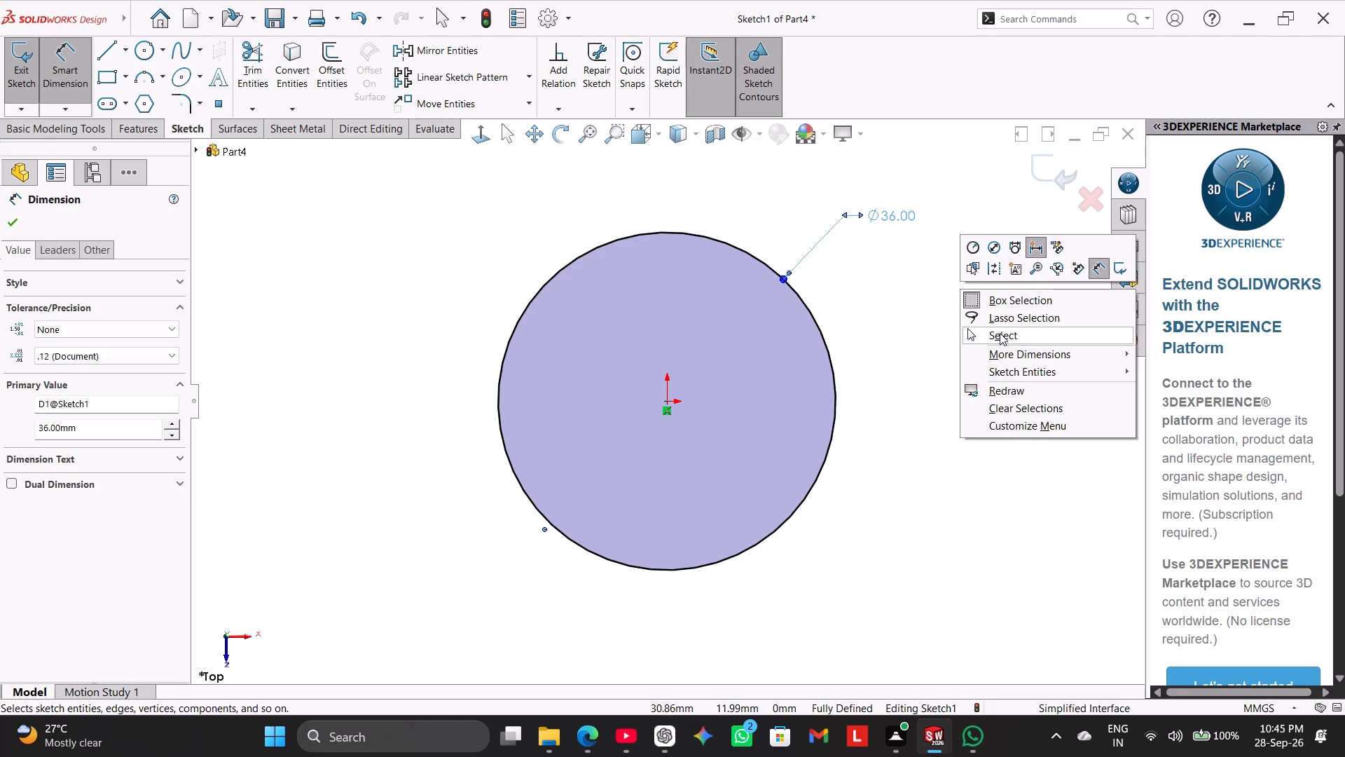
pyautogui.click(1000, 333)
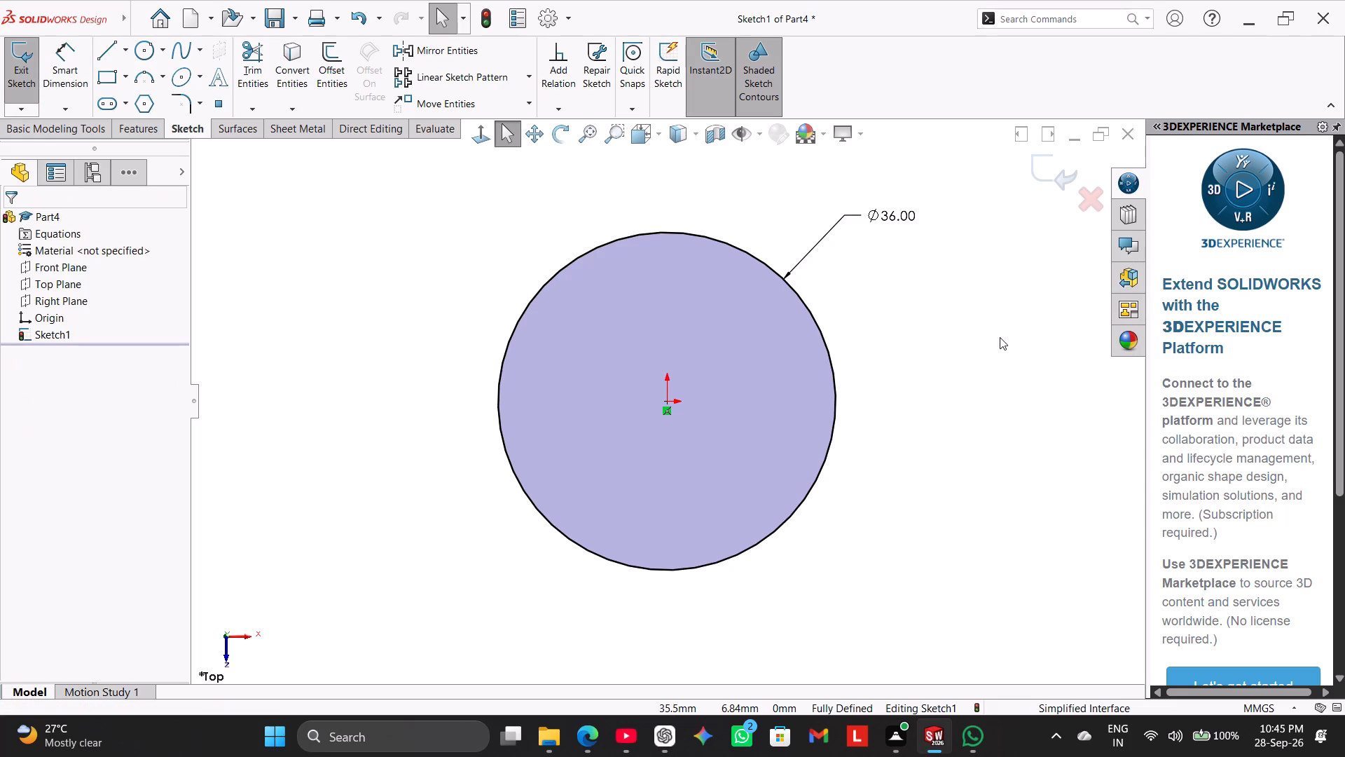
# Extrude the circle as a boss with a Blind depth of 6 mm.
pyautogui.scroll(1, 431, 361)
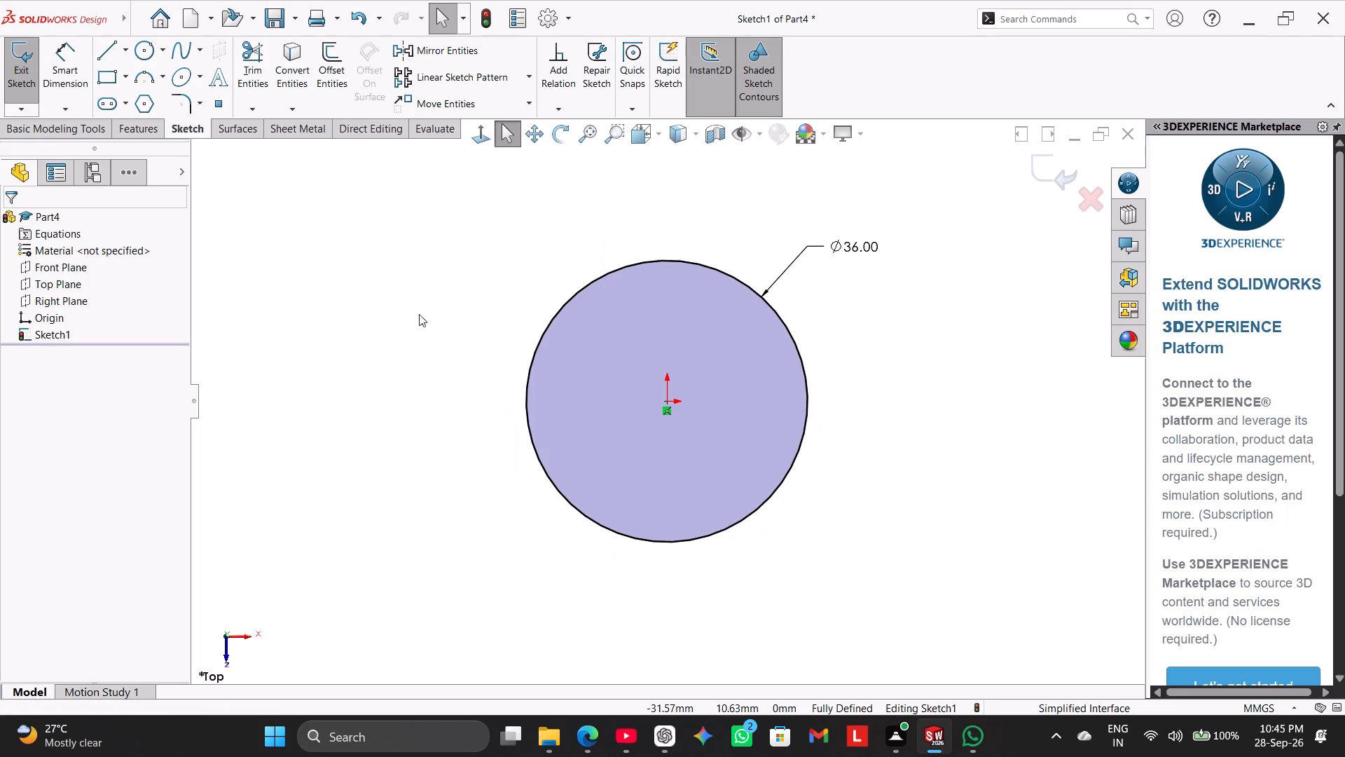
pyautogui.click(131, 125)
pyautogui.click(32, 82)
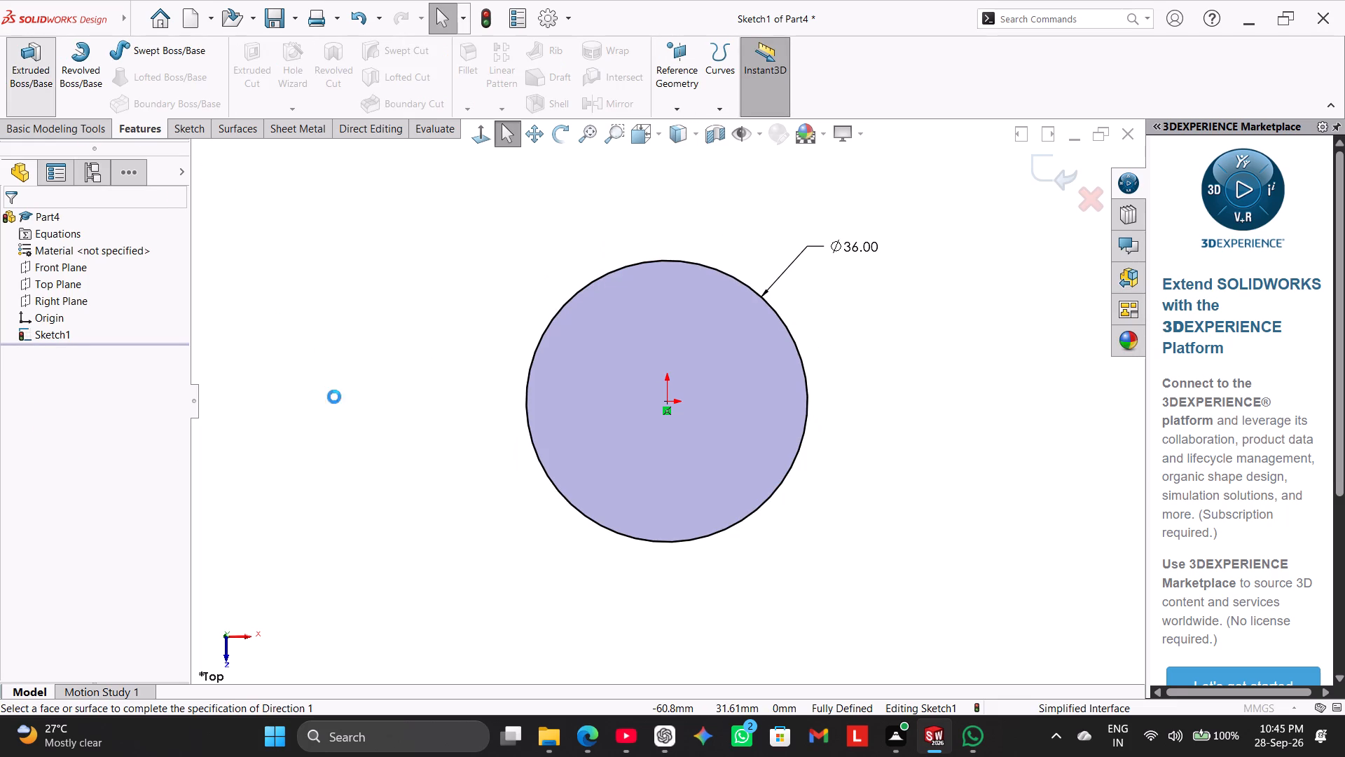
pyautogui.moveTo(362, 402); pyautogui.dragTo(378, 383, button='middle')
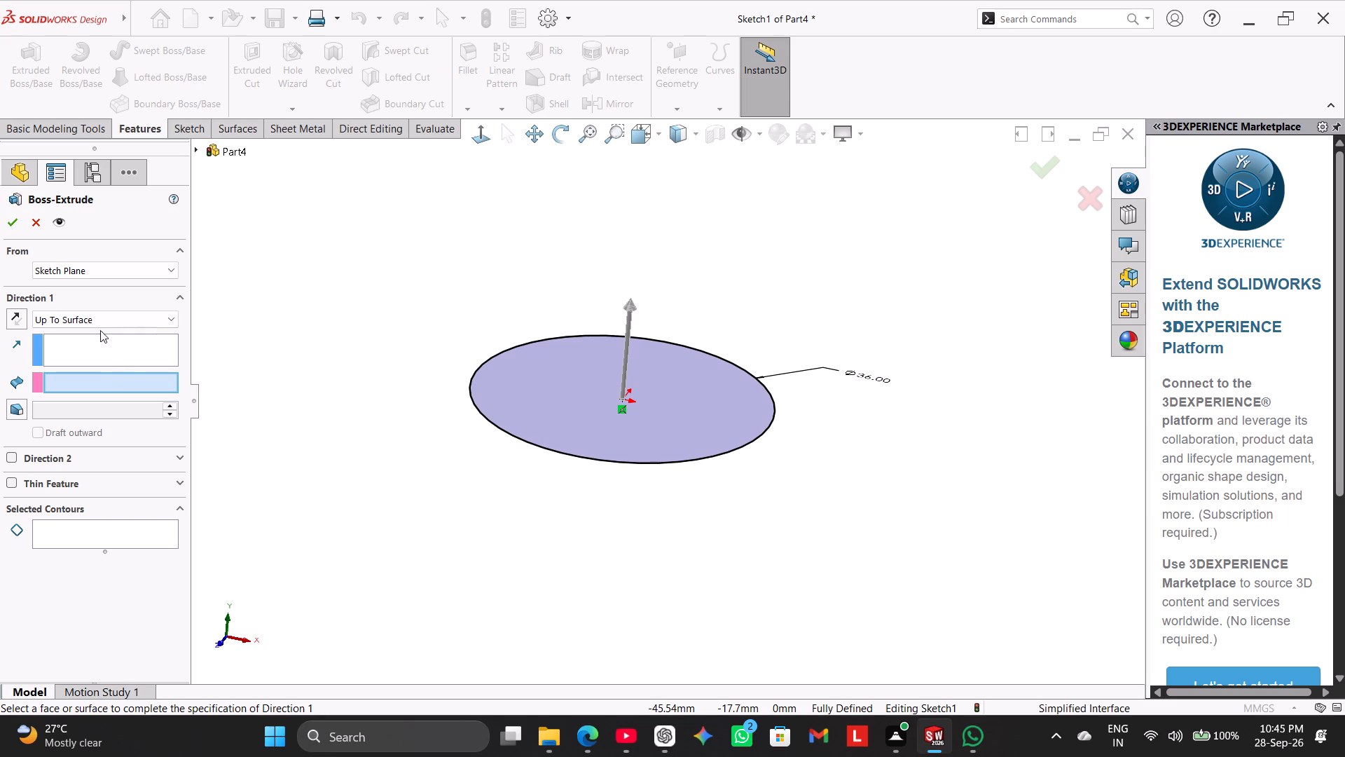
pyautogui.click(103, 322)
pyautogui.click(108, 329)
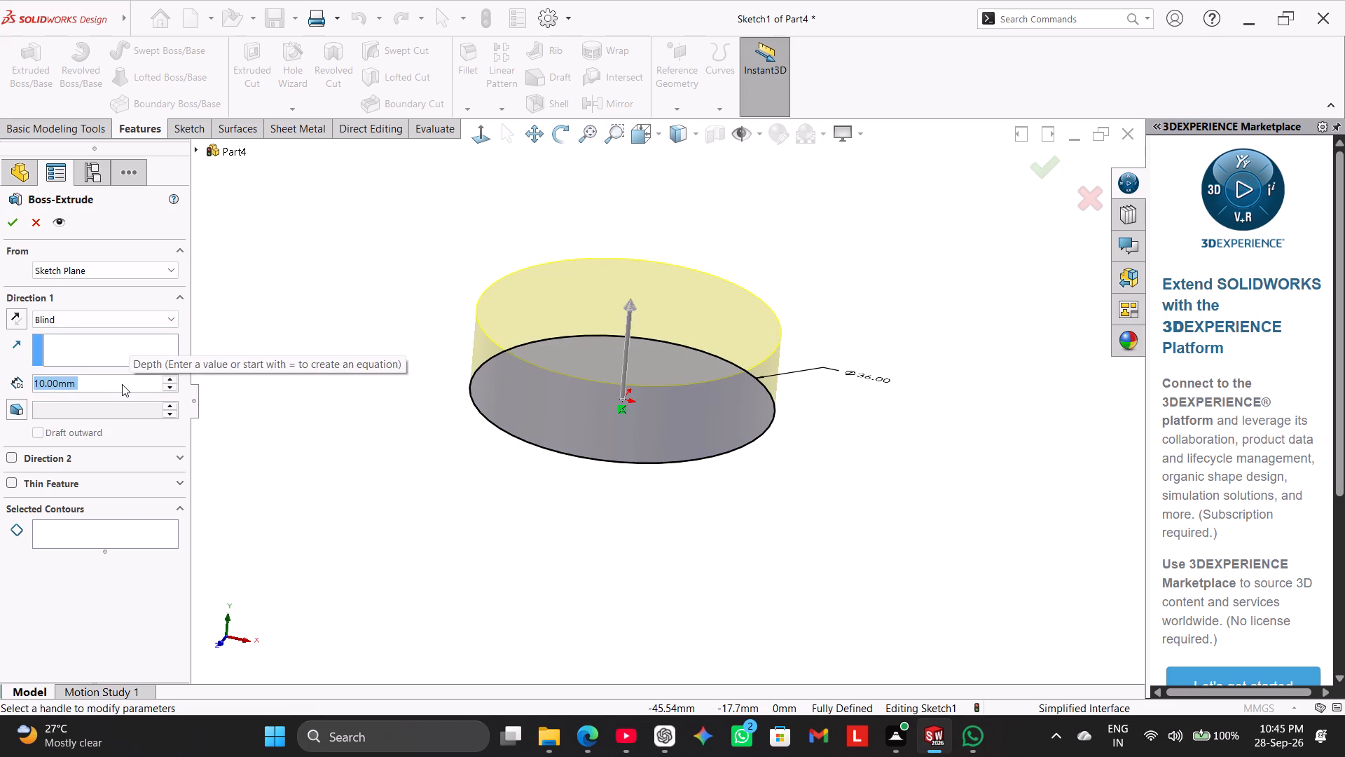
pyautogui.press('6')
pyautogui.press('Return')
pyautogui.click(1, 224)
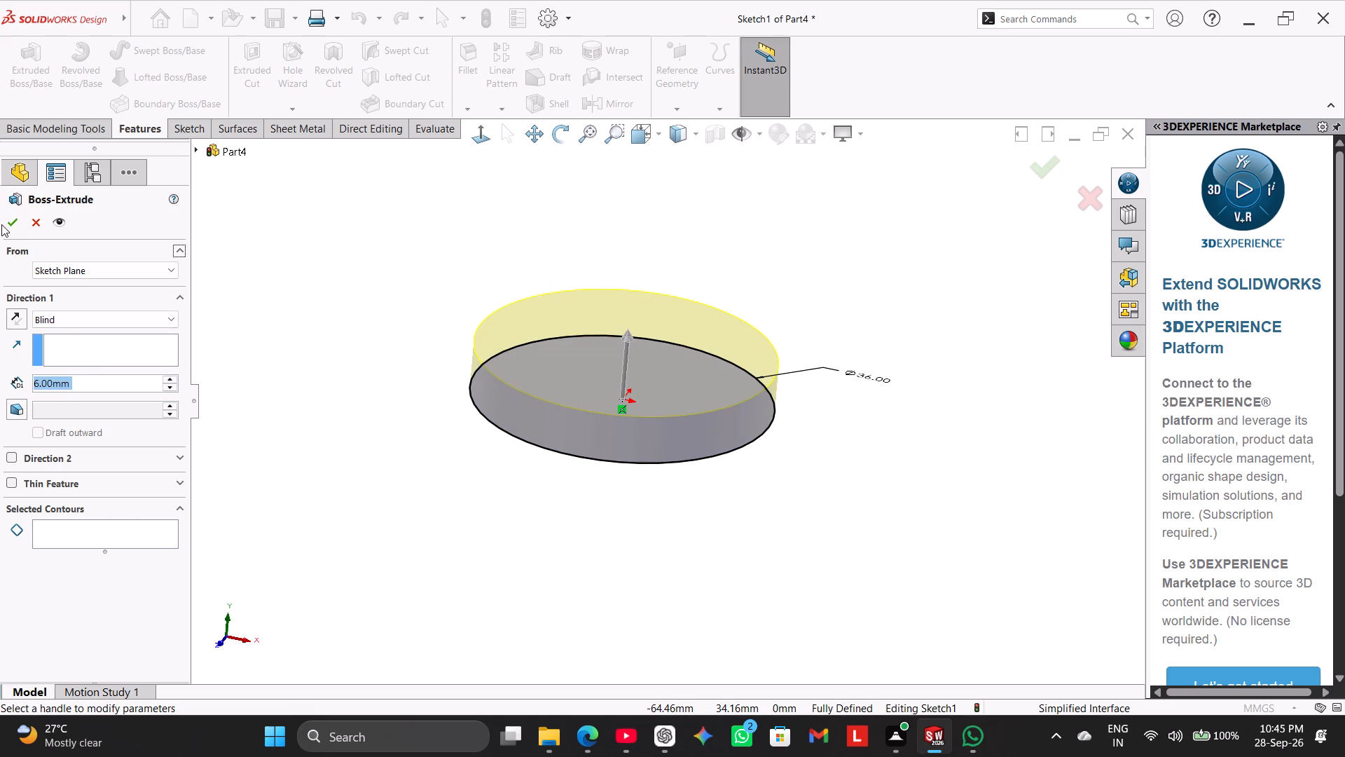
pyautogui.click(4, 220)
pyautogui.rightClick(290, 336)
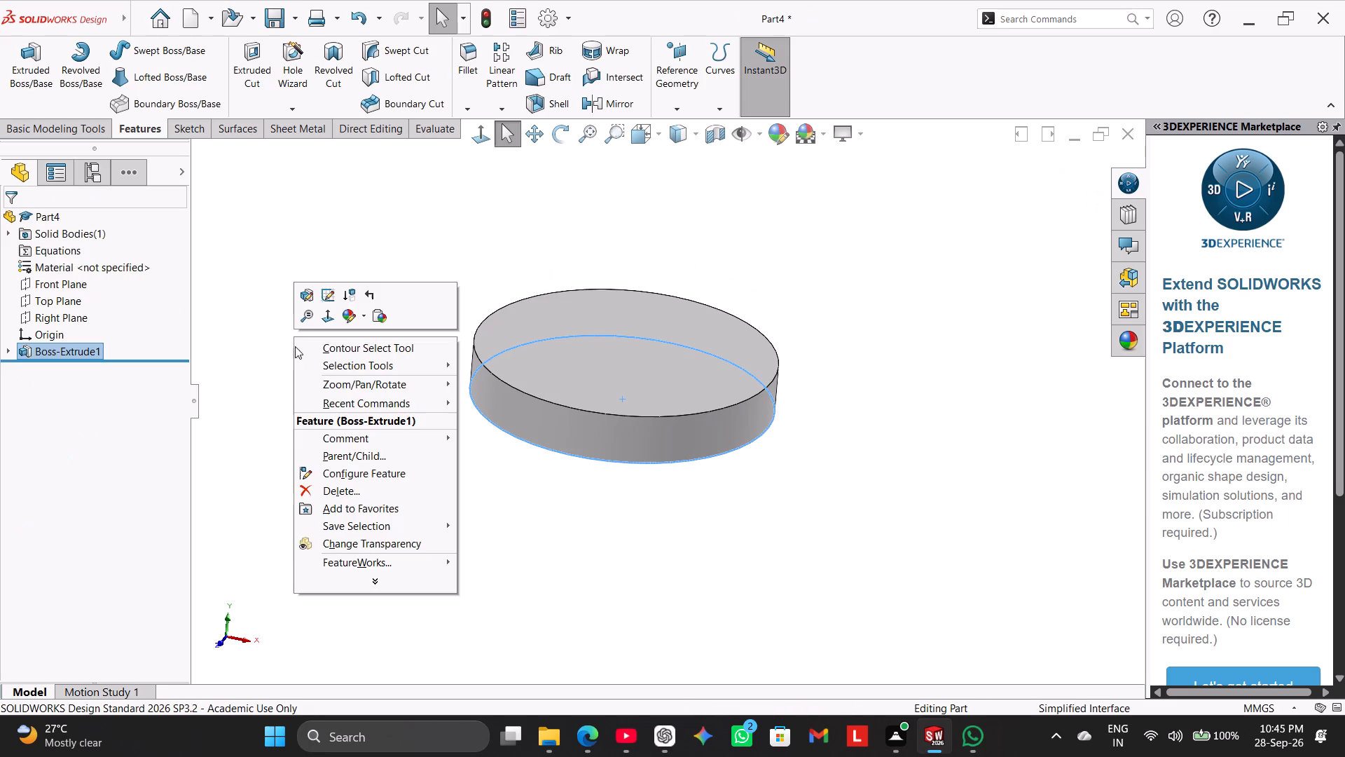
pyautogui.click(302, 236)
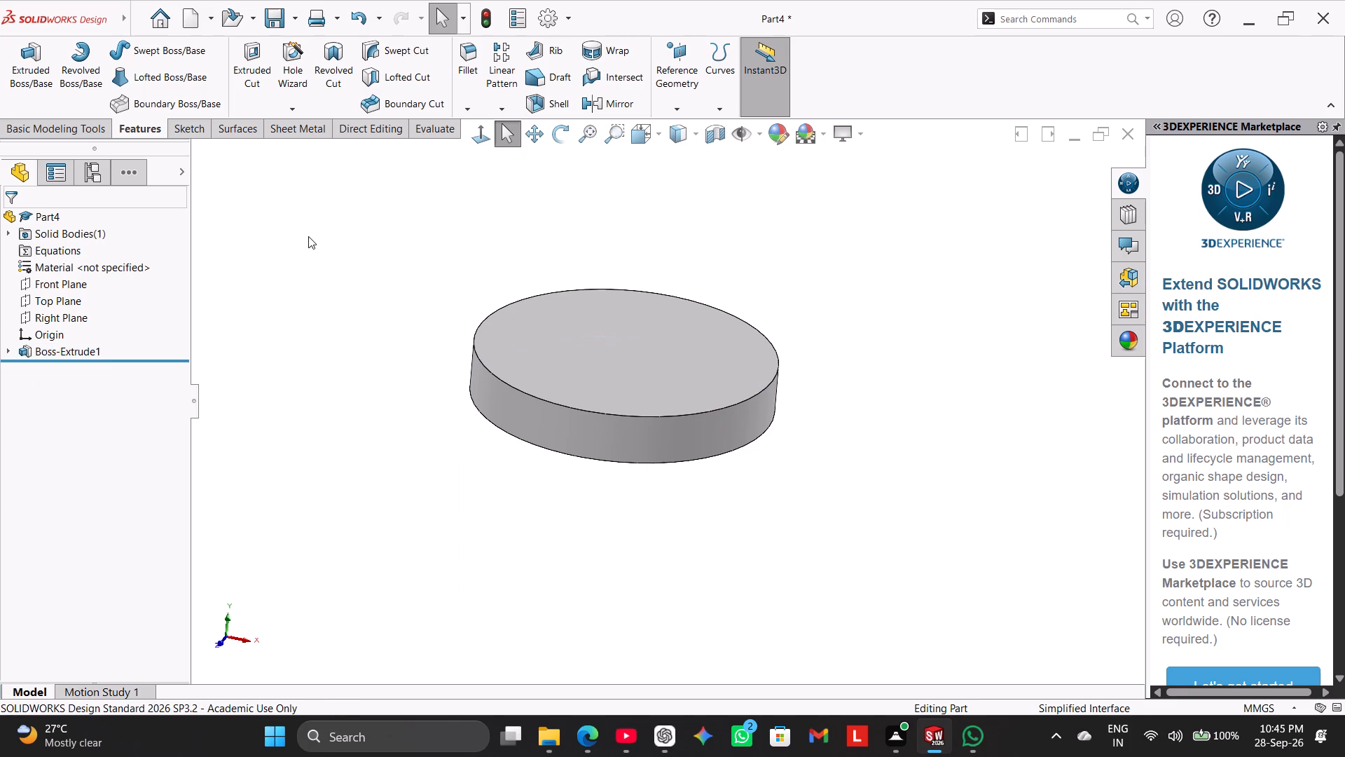
# Edit the sketch of the extruded disc, set the circle's diameter to 65 mm, and exit the sketch.
pyautogui.click(11, 348)
pyautogui.rightClick(43, 362)
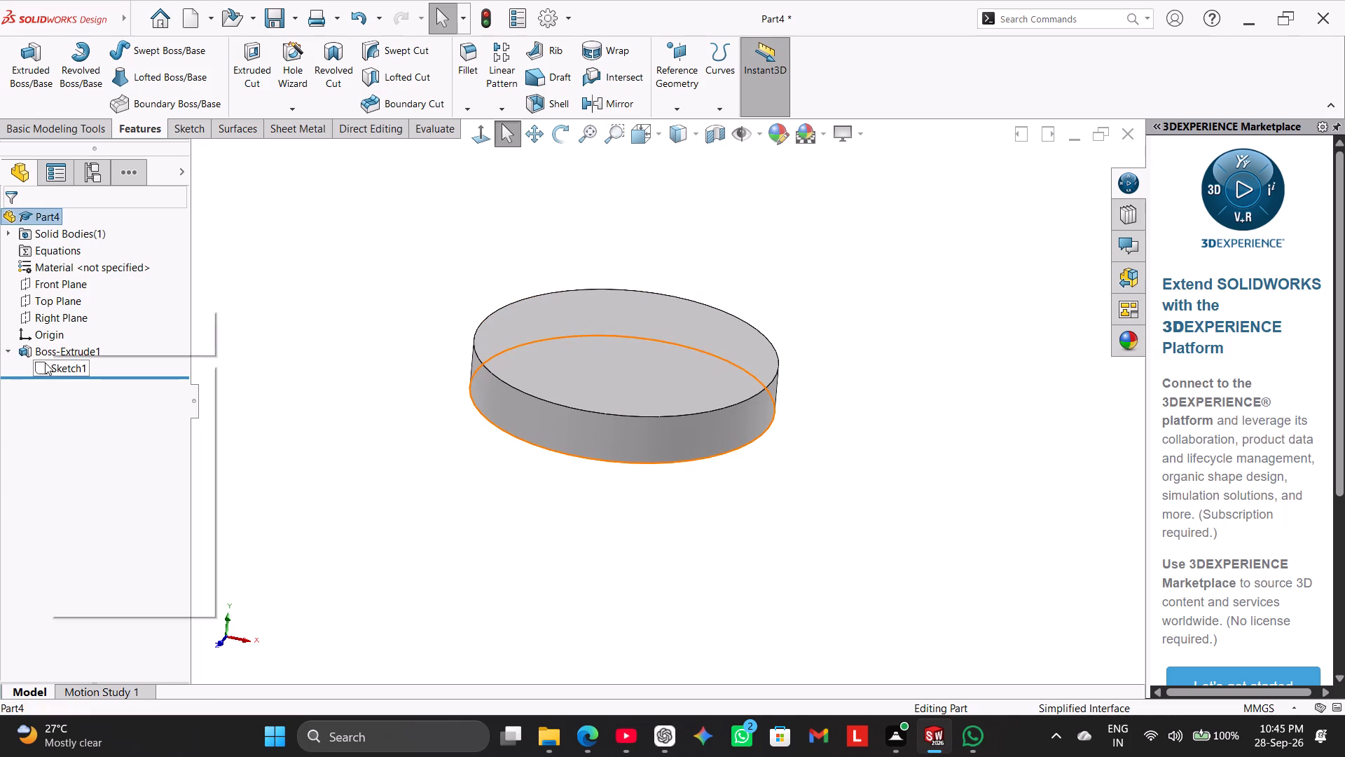
pyautogui.click(53, 326)
pyautogui.scroll(3, 562, 364)
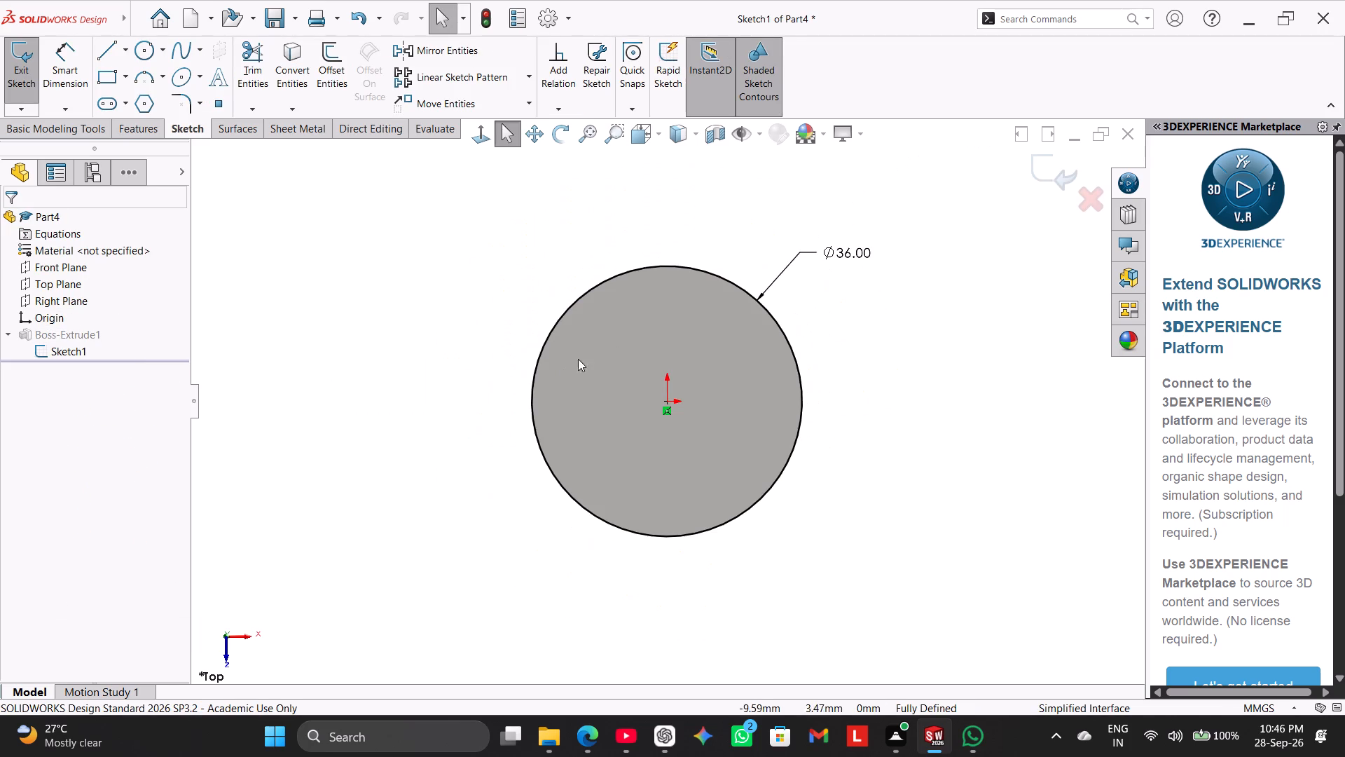
pyautogui.doubleClick(836, 251)
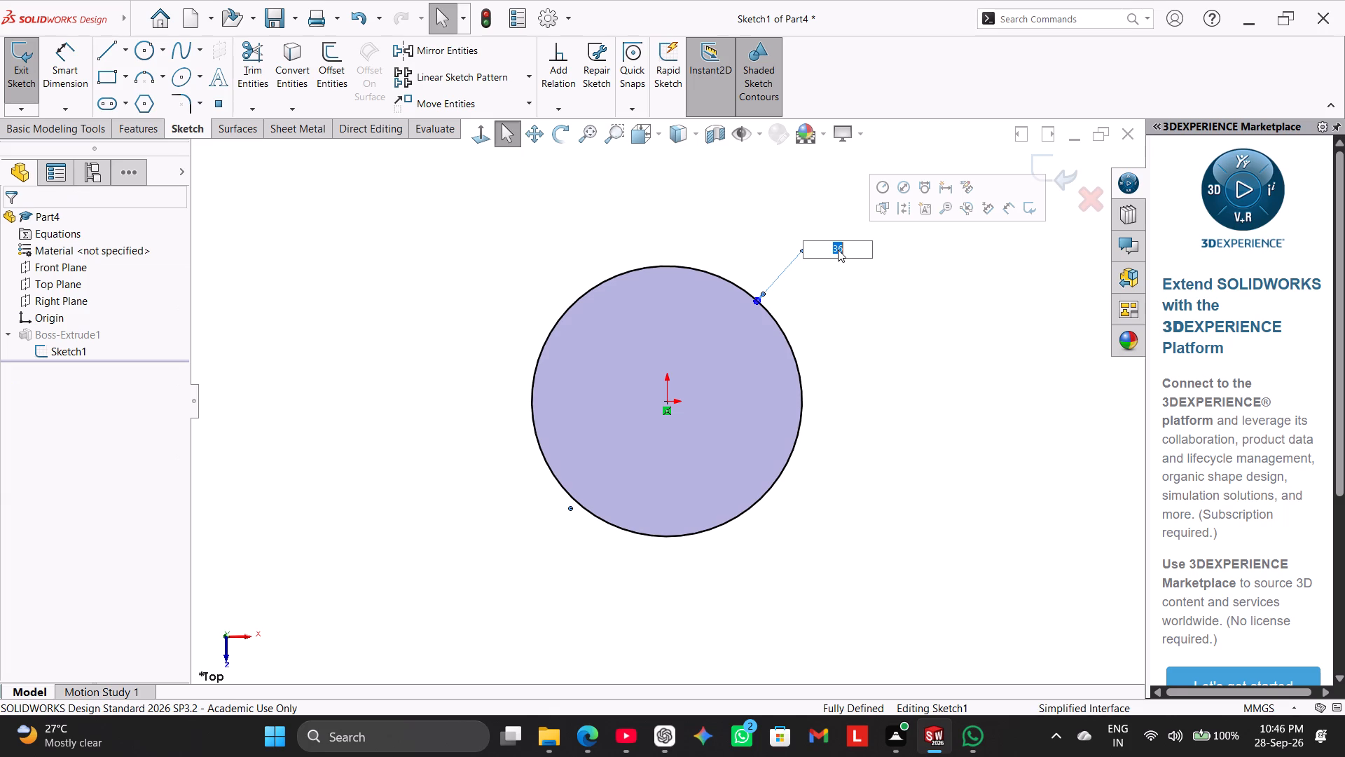
pyautogui.write('65')
pyautogui.press('Return')
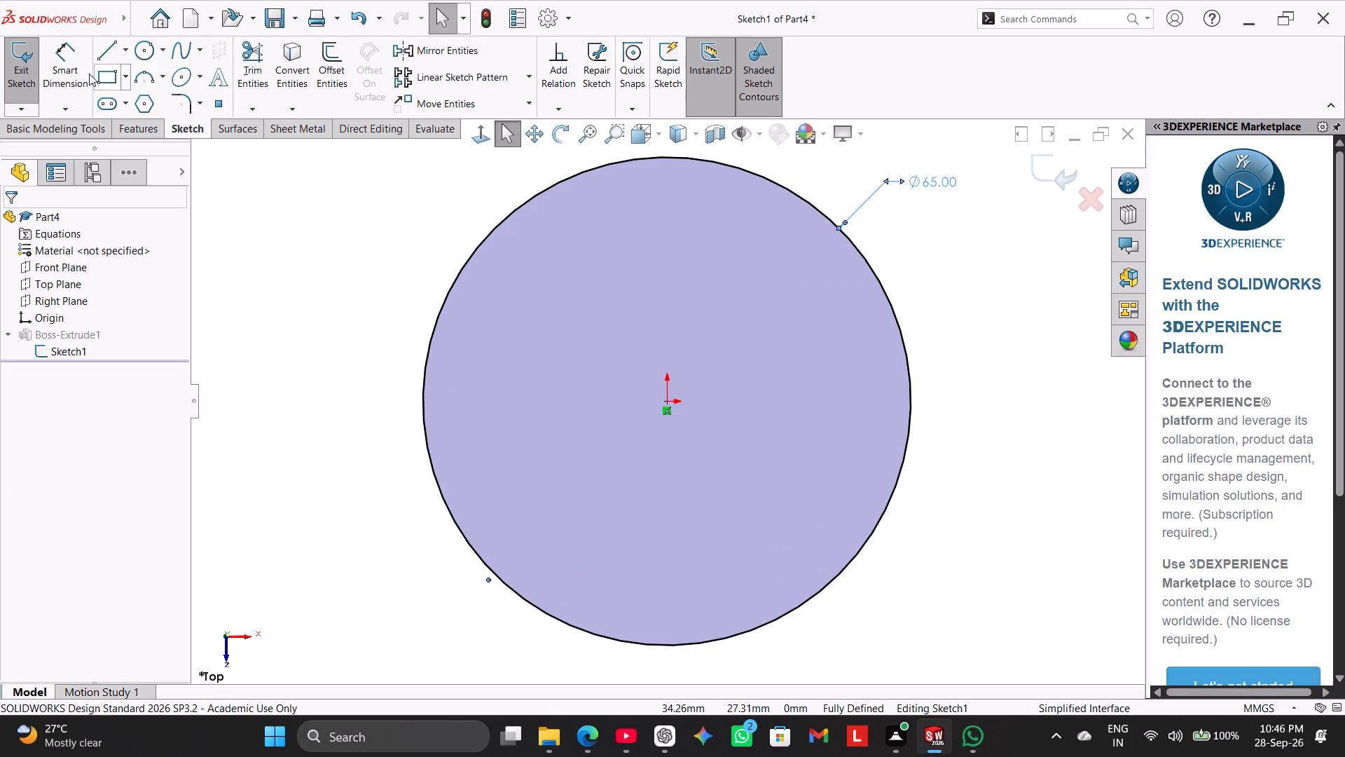
pyautogui.click(237, 233)
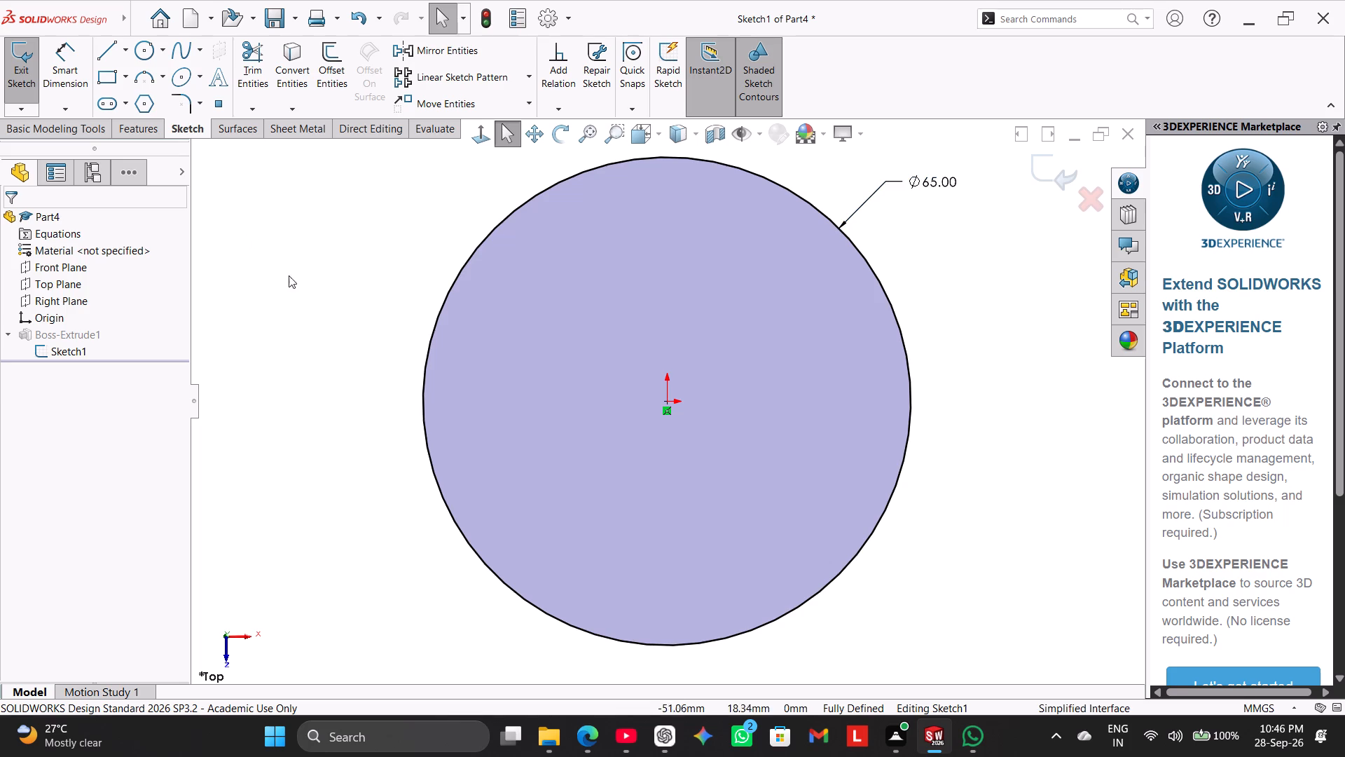
pyautogui.scroll(1, 308, 318)
pyautogui.moveTo(309, 314); pyautogui.dragTo(322, 334, button='middle')
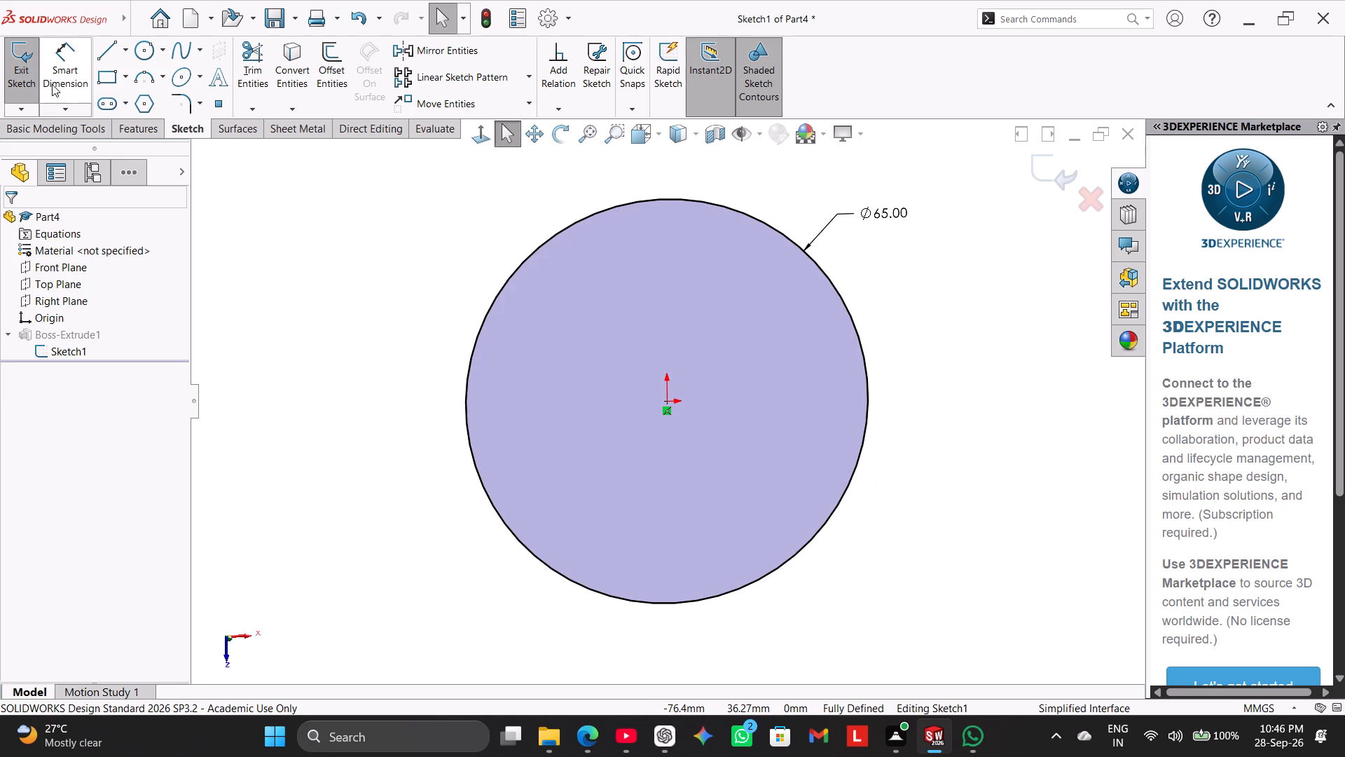
pyautogui.click(32, 69)
pyautogui.click(336, 283)
# Start a Hole Wizard hole, choose the Legacy Hole category and set its type to Counterbored.
pyautogui.moveTo(390, 295); pyautogui.dragTo(378, 276, button='middle')
pyautogui.scroll(1, 388, 293)
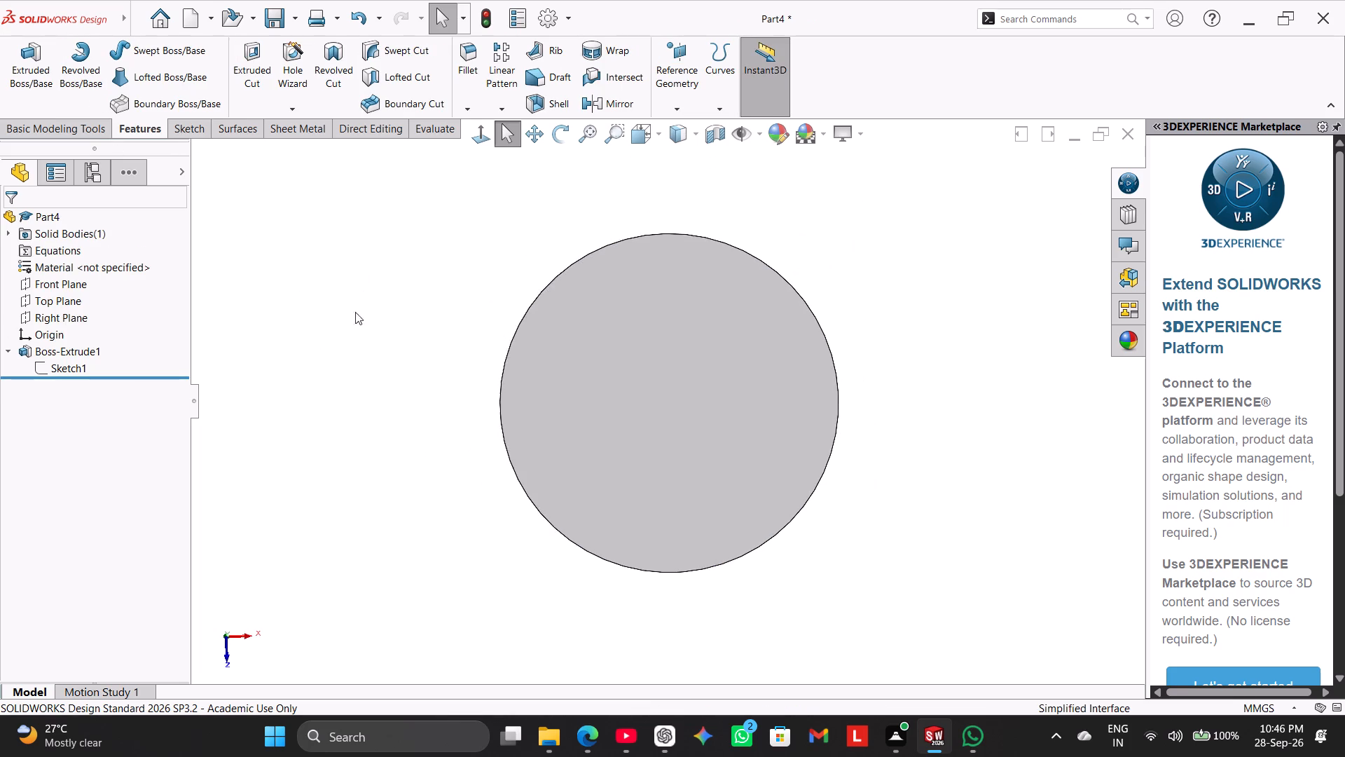
pyautogui.moveTo(346, 328); pyautogui.dragTo(589, 226, button='right')
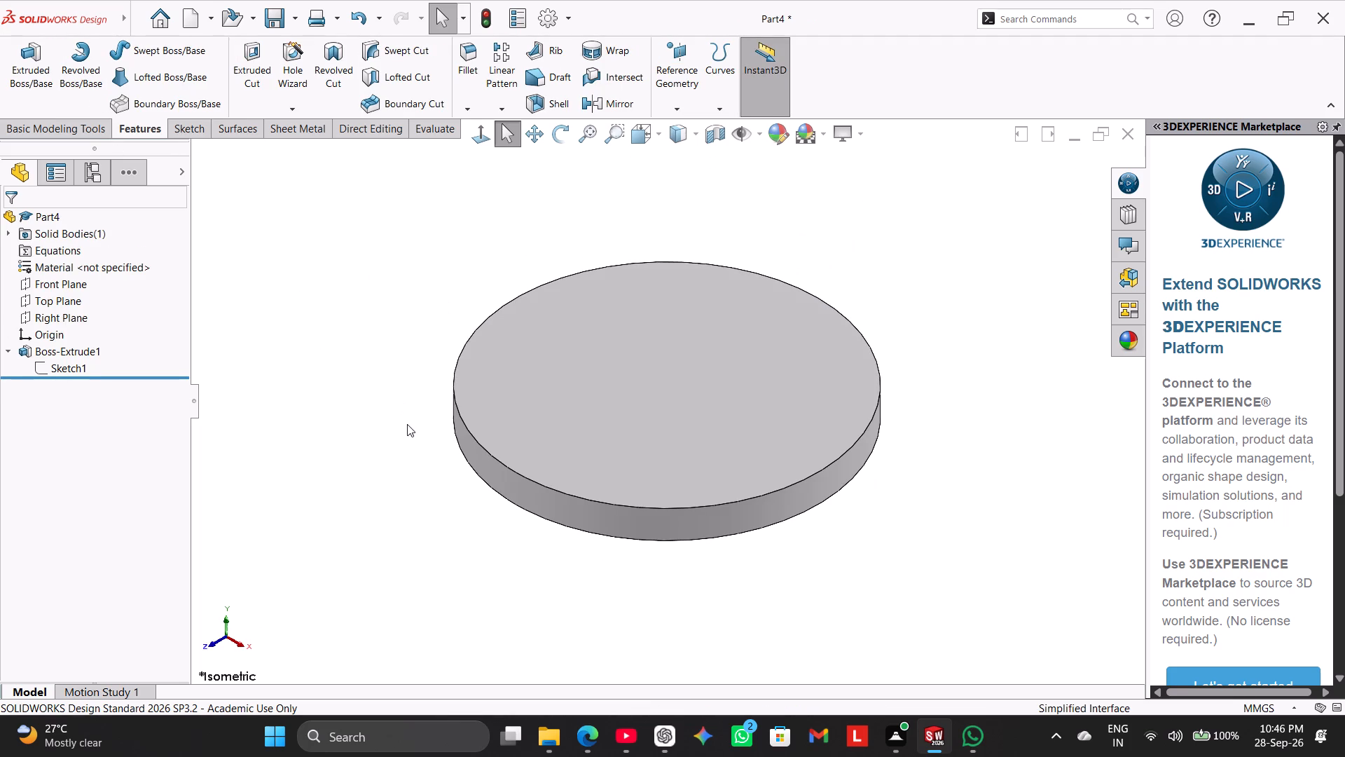
pyautogui.moveTo(400, 411); pyautogui.dragTo(413, 409, button='middle')
pyautogui.moveTo(357, 374); pyautogui.dragTo(554, 250, button='right')
pyautogui.click(303, 109)
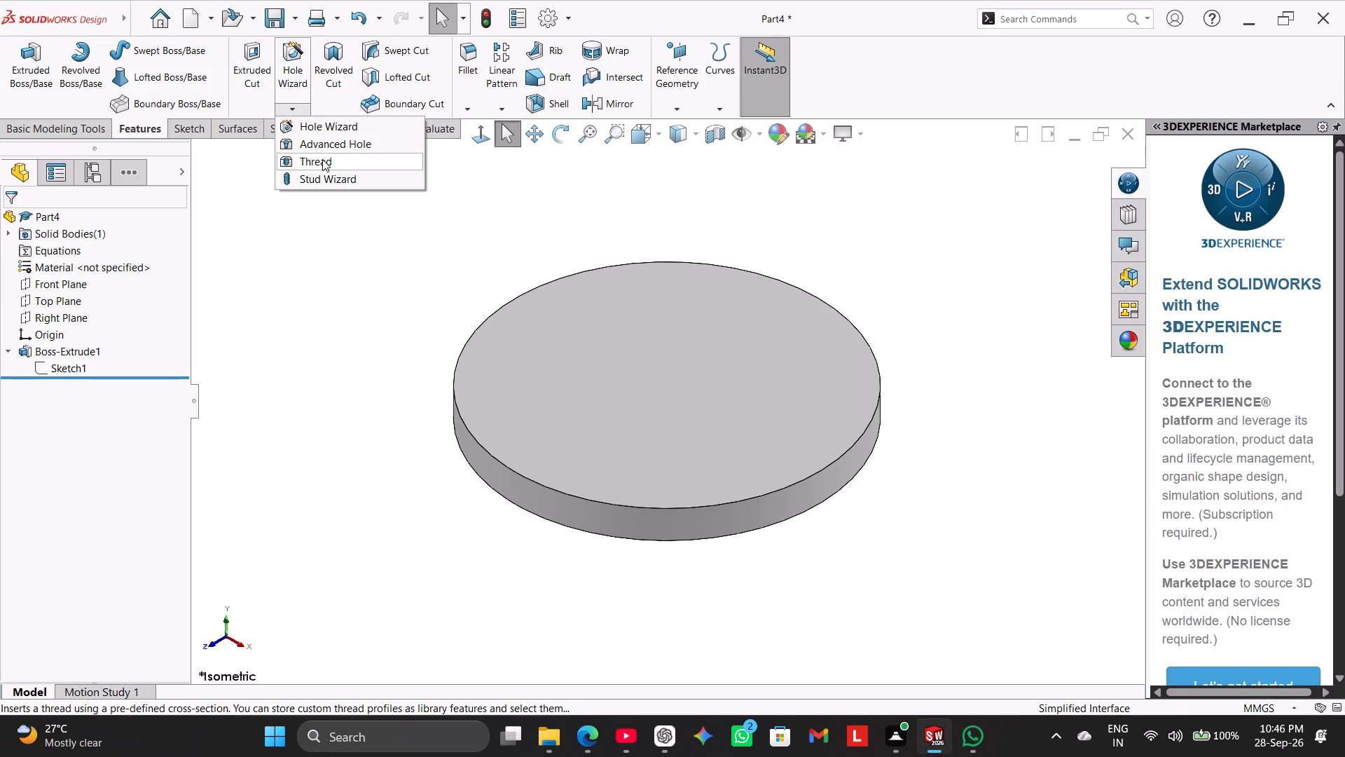
pyautogui.click(326, 130)
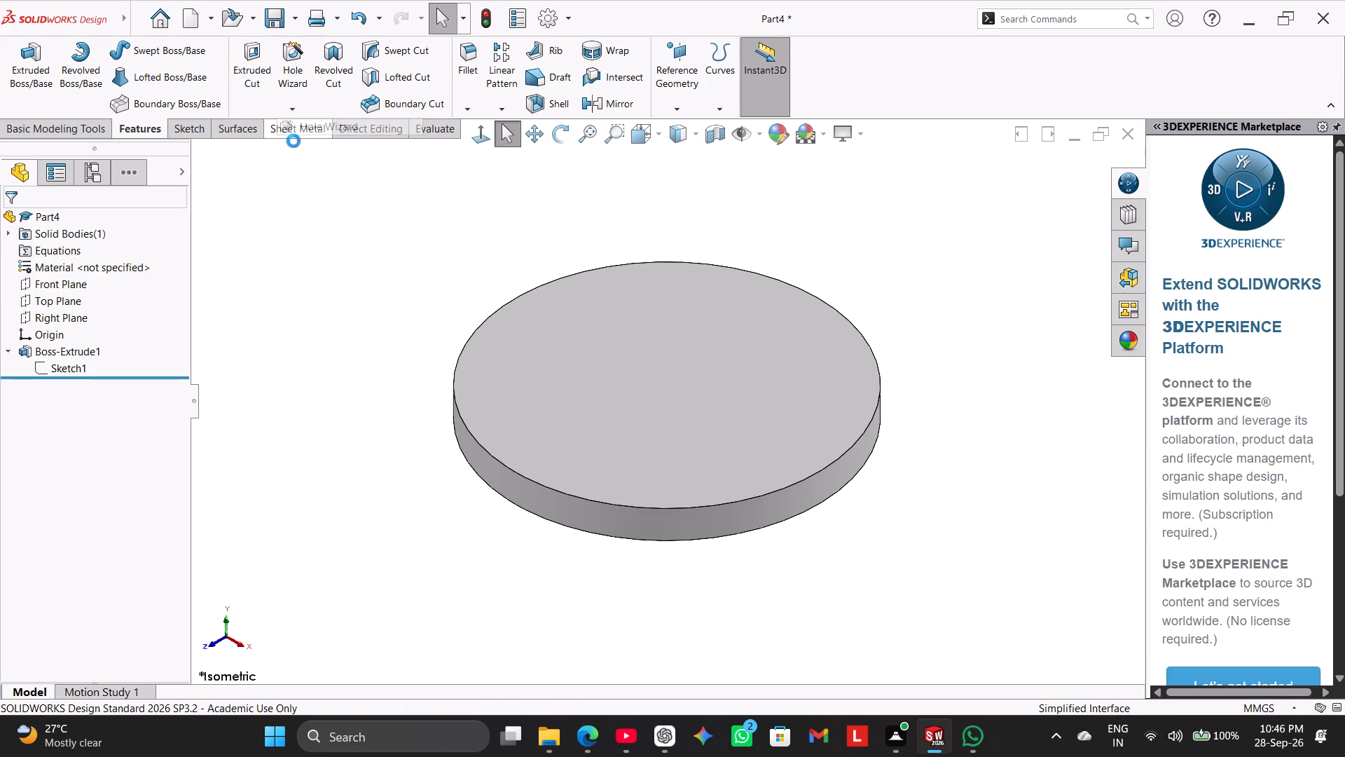
pyautogui.click(115, 405)
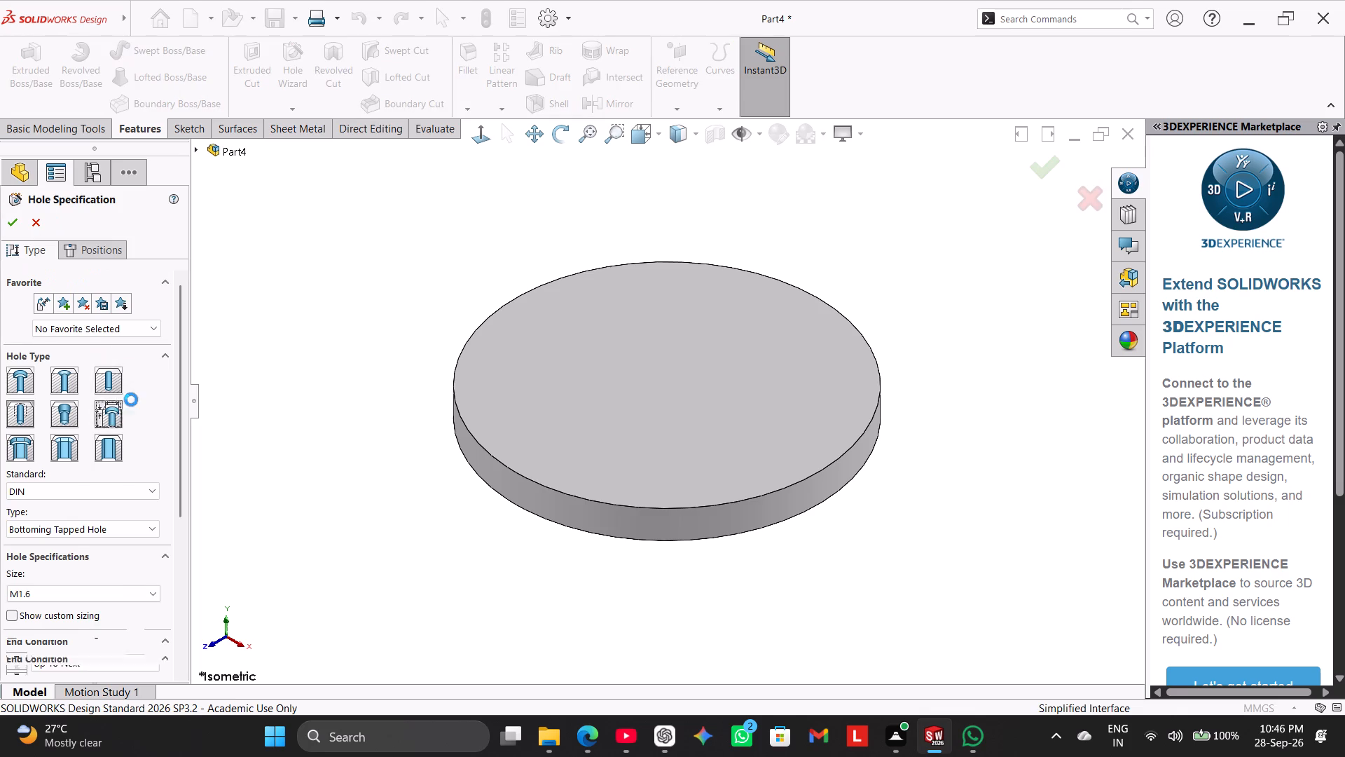
pyautogui.moveTo(180, 333); pyautogui.dragTo(186, 421)
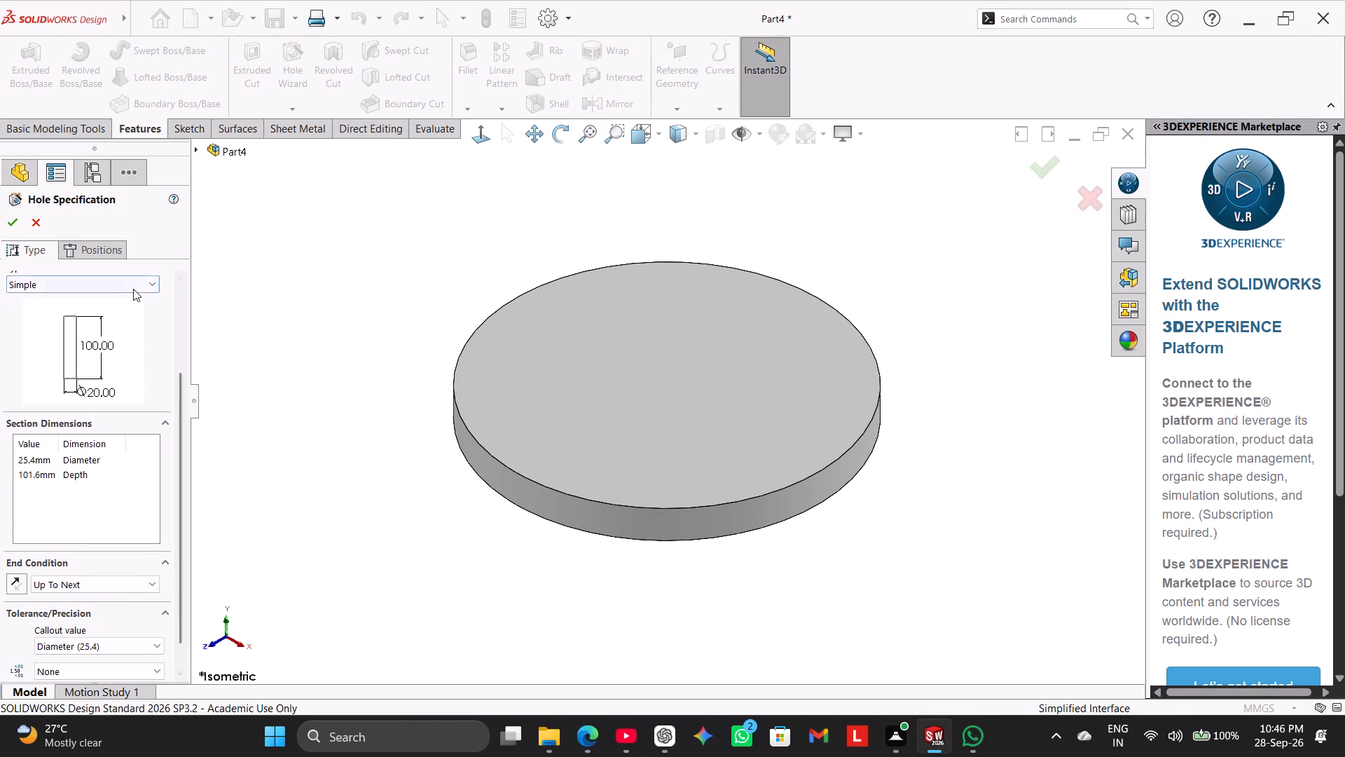
pyautogui.click(133, 287)
pyautogui.click(118, 386)
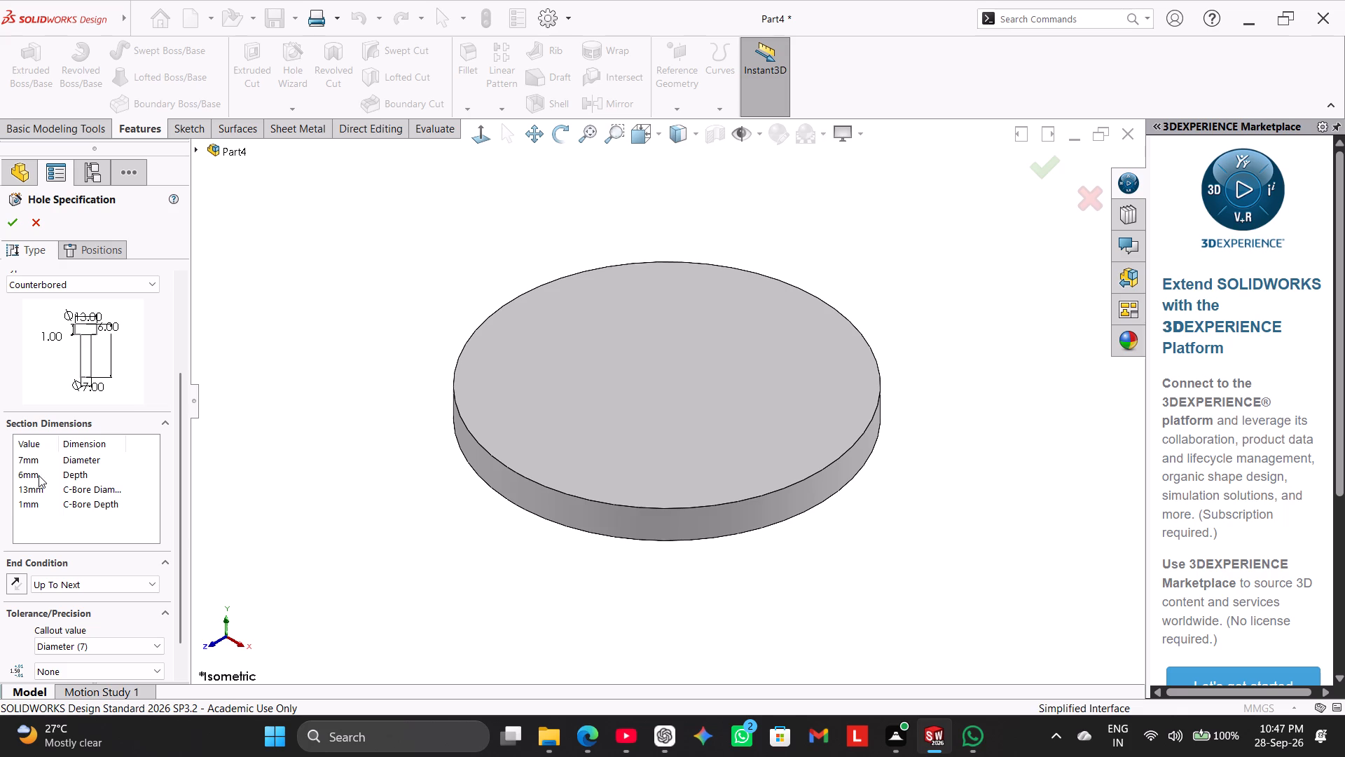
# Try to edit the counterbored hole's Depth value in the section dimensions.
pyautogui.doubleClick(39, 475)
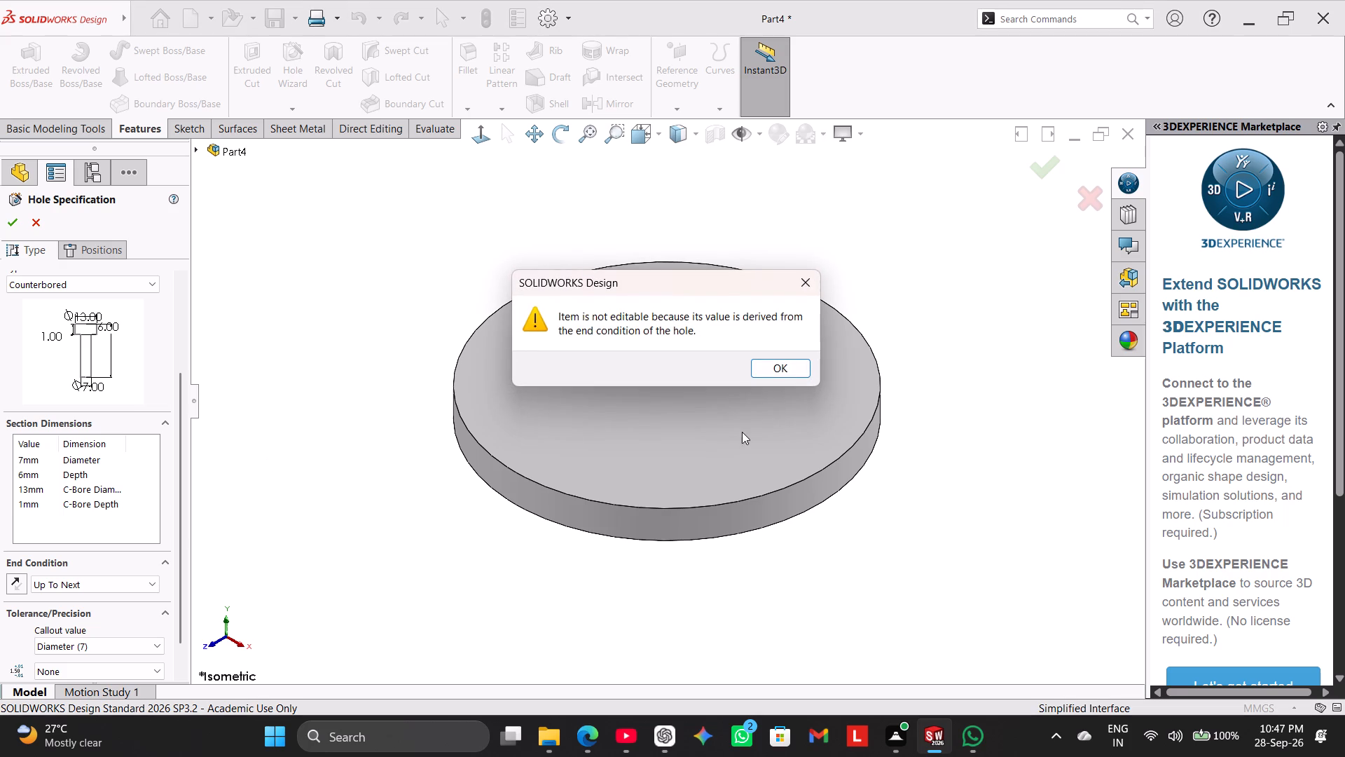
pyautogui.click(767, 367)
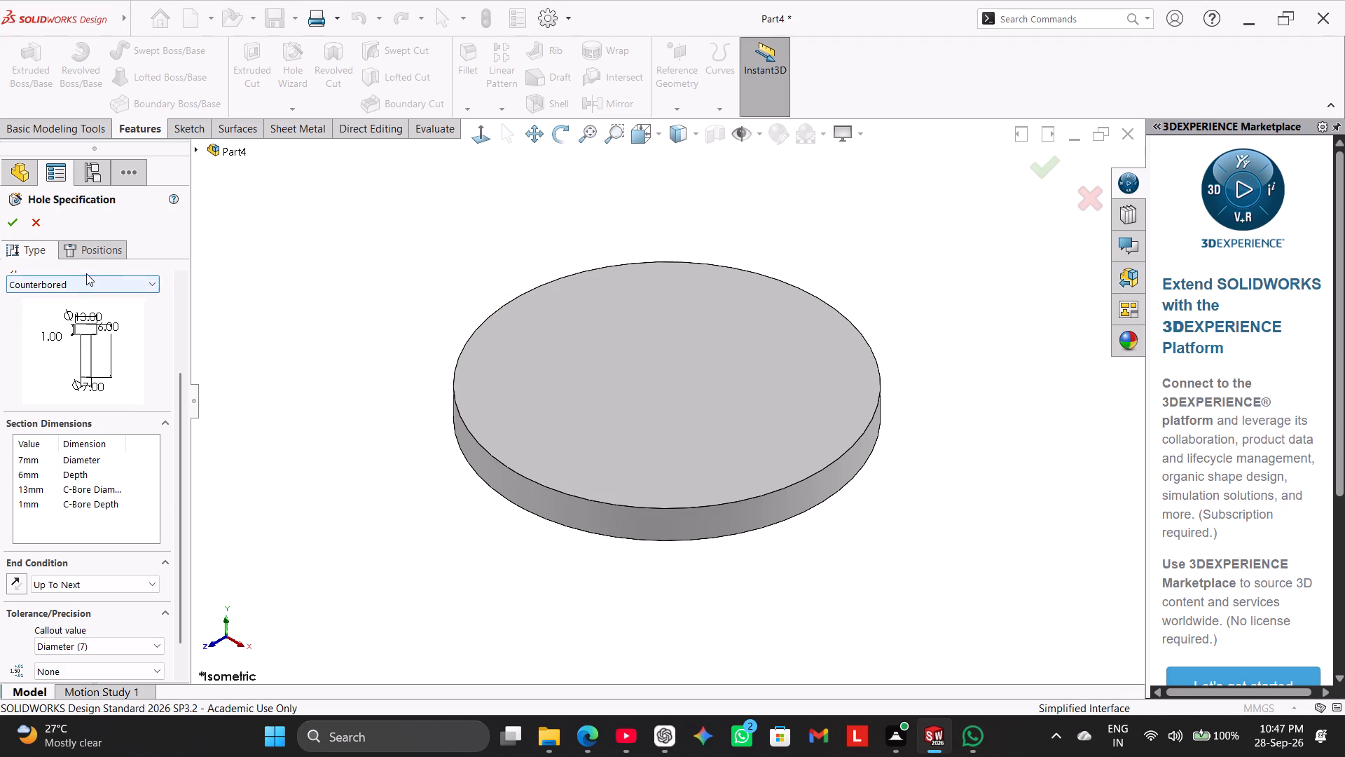
# Go to the hole positions and choose the disc's top flat face as the placement face, viewed straight on.
pyautogui.moveTo(184, 411); pyautogui.dragTo(186, 400)
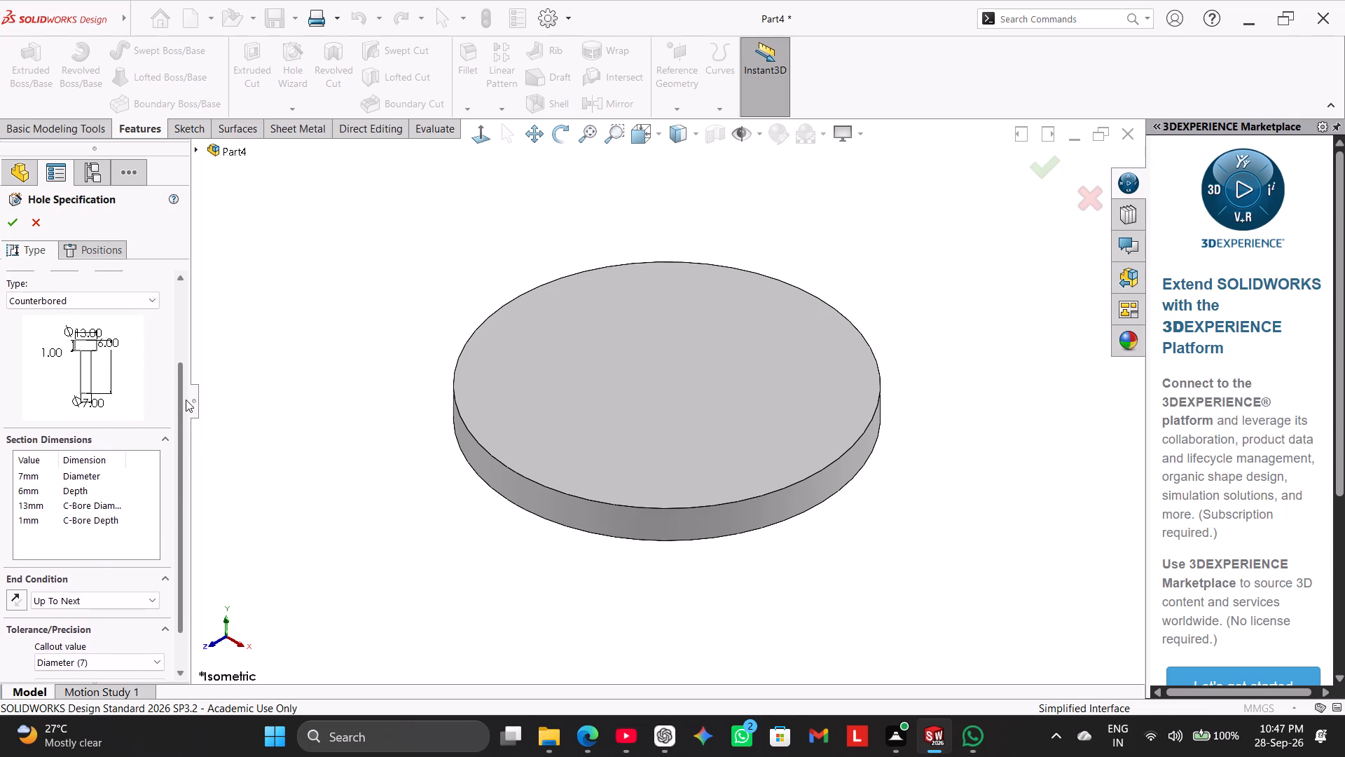
pyautogui.moveTo(186, 400); pyautogui.dragTo(182, 354)
pyautogui.click(109, 252)
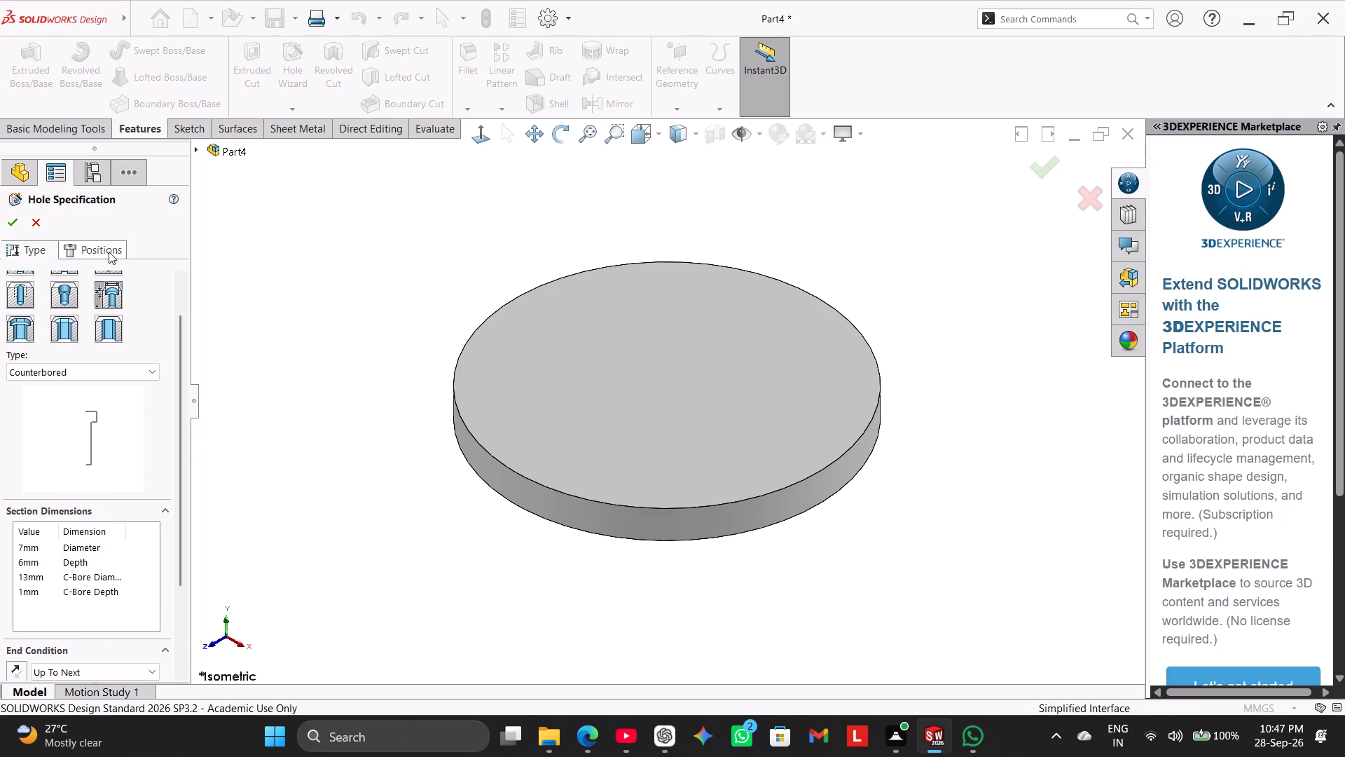
pyautogui.click(109, 250)
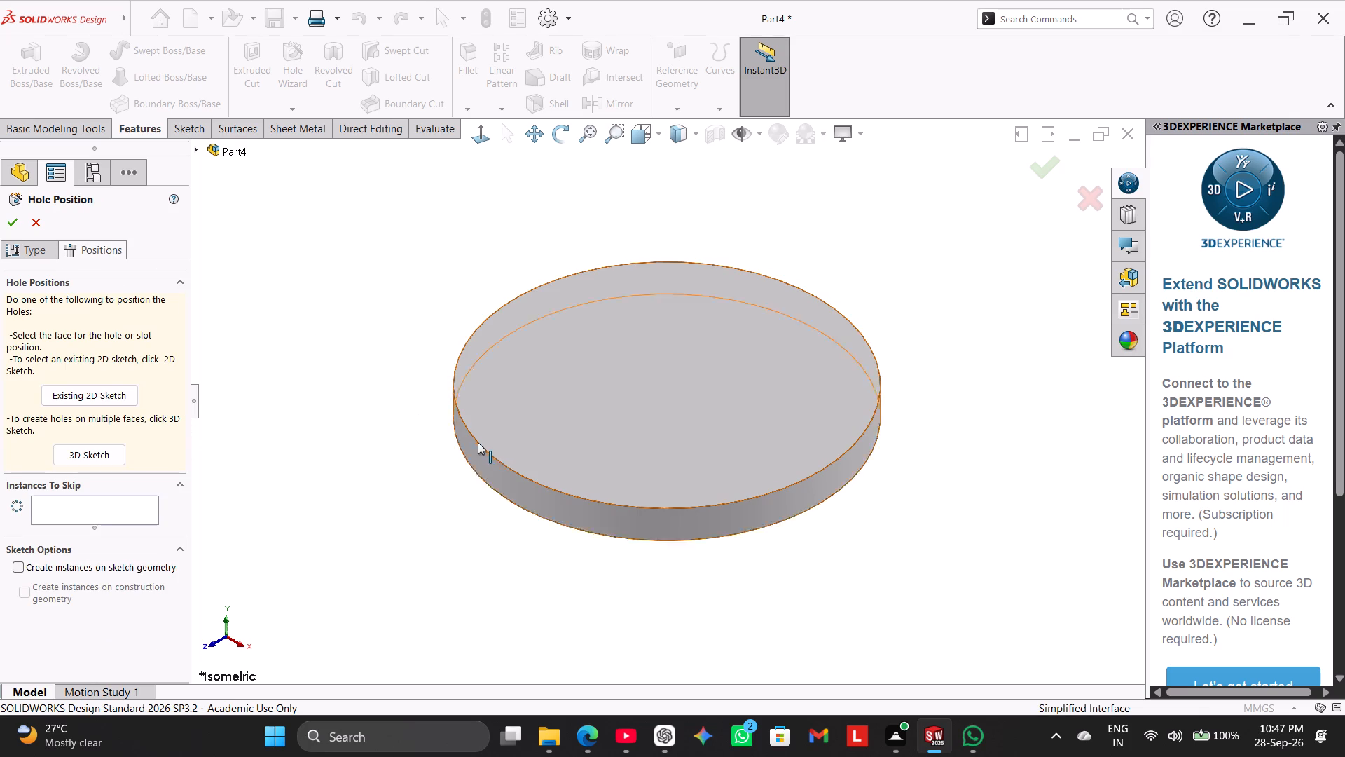
pyautogui.click(548, 408)
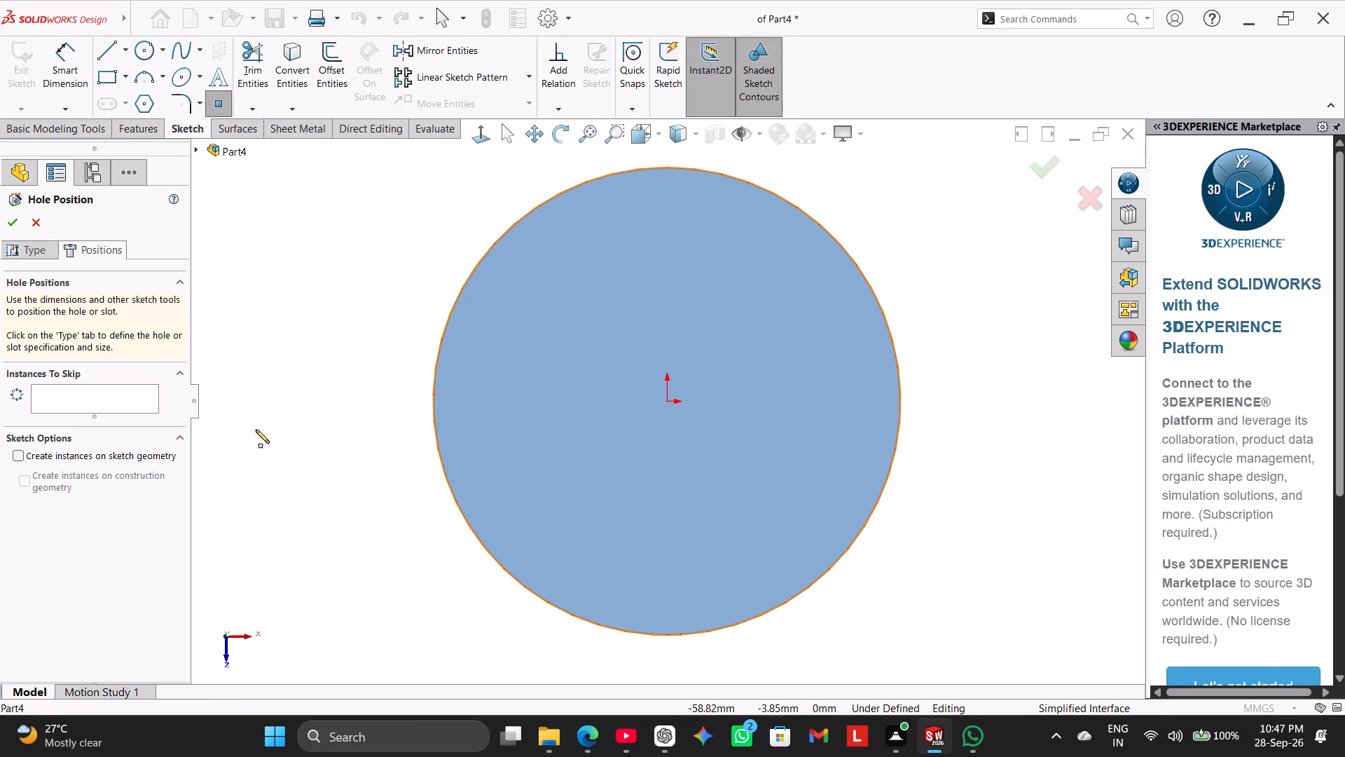
pyautogui.moveTo(303, 444); pyautogui.dragTo(446, 566, button='middle')
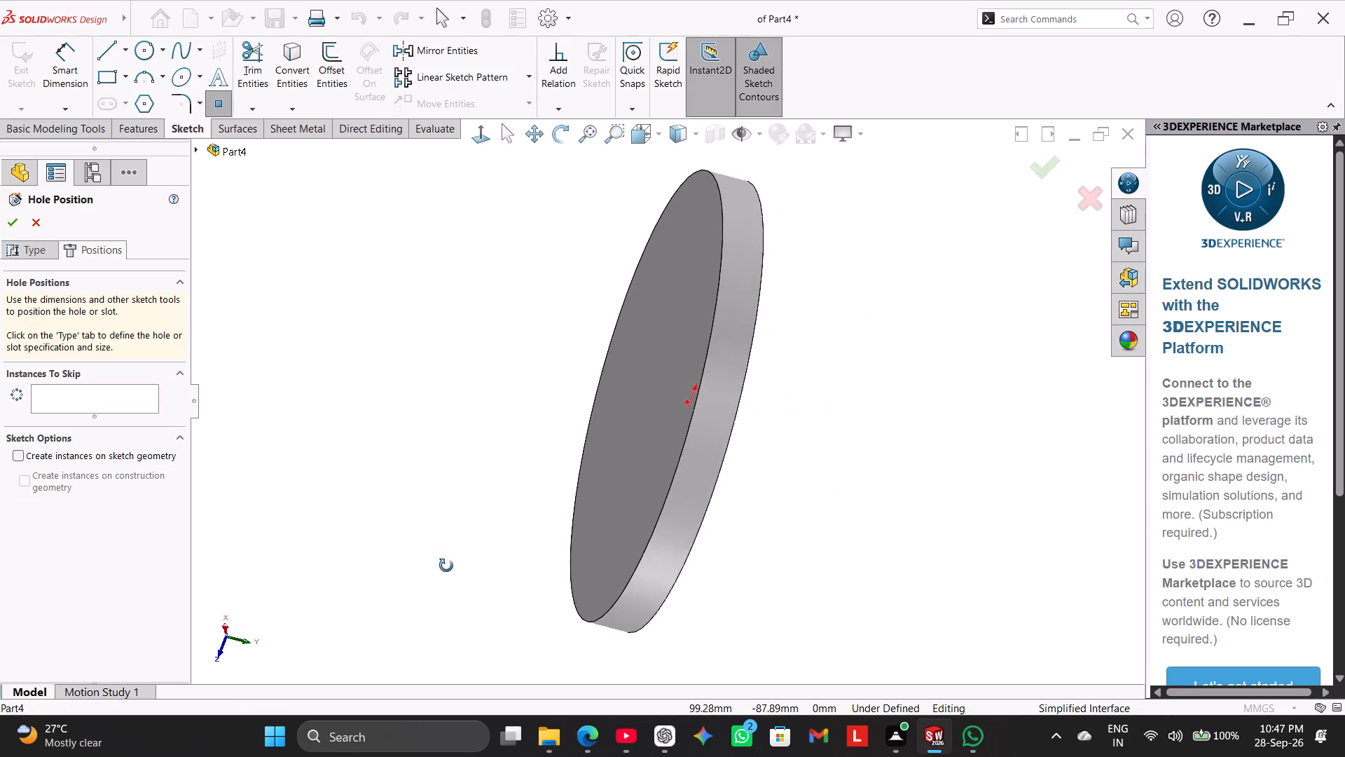
pyautogui.moveTo(446, 566); pyautogui.dragTo(315, 464, button='middle')
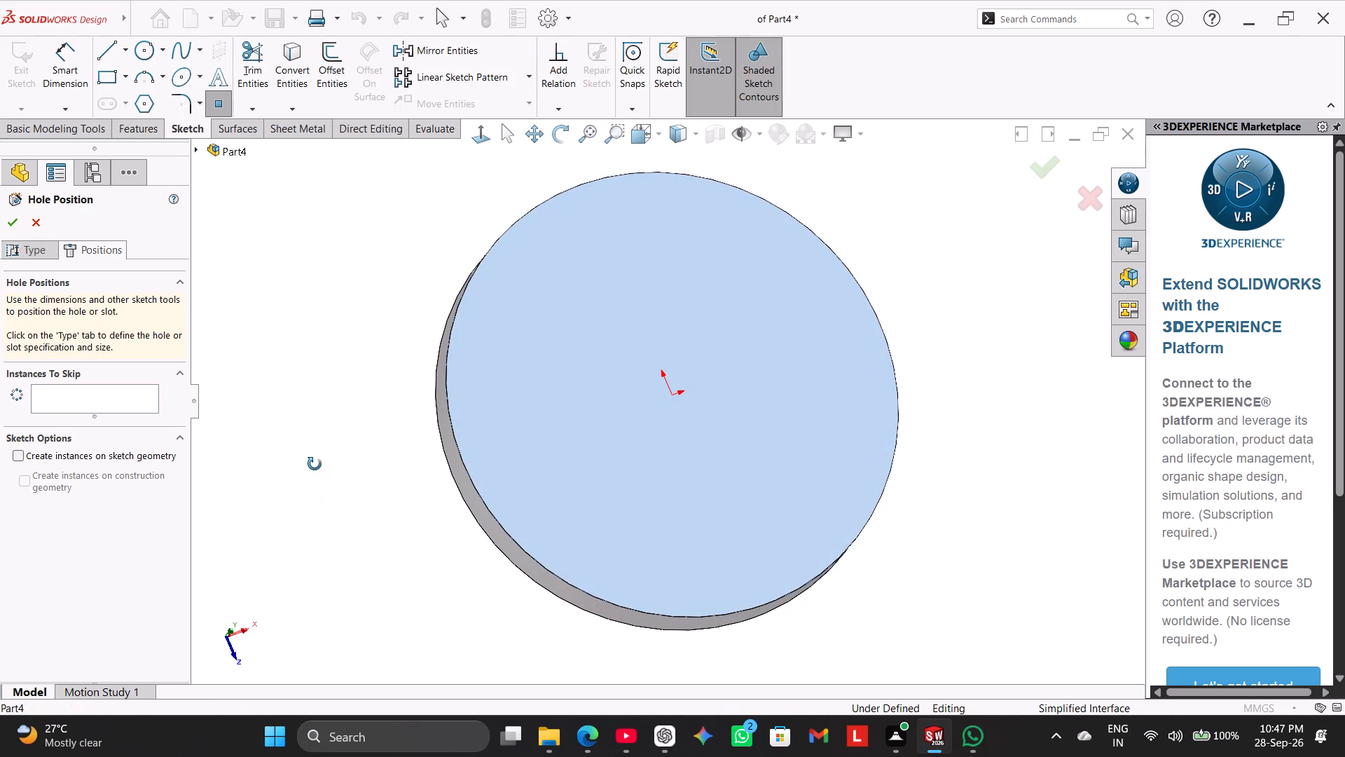
pyautogui.moveTo(315, 464); pyautogui.dragTo(312, 464, button='middle')
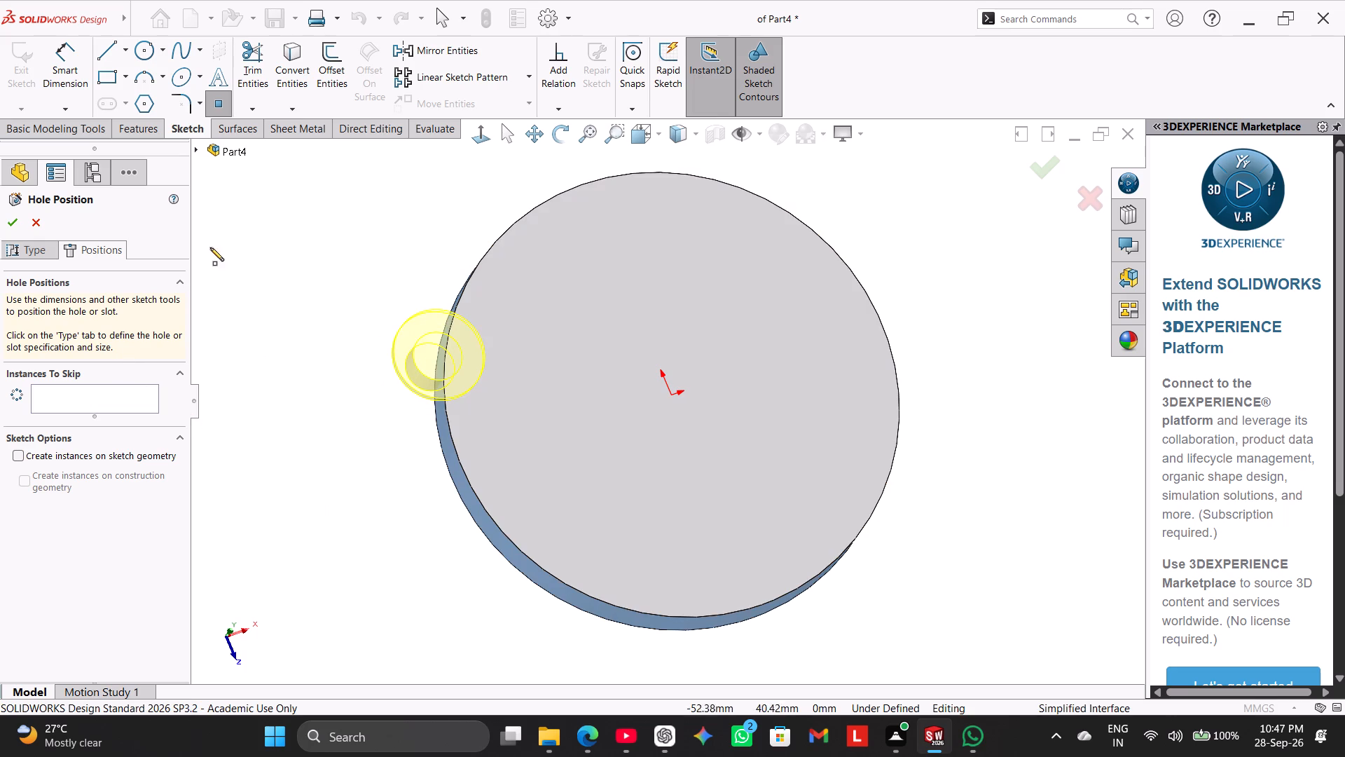
pyautogui.click(195, 129)
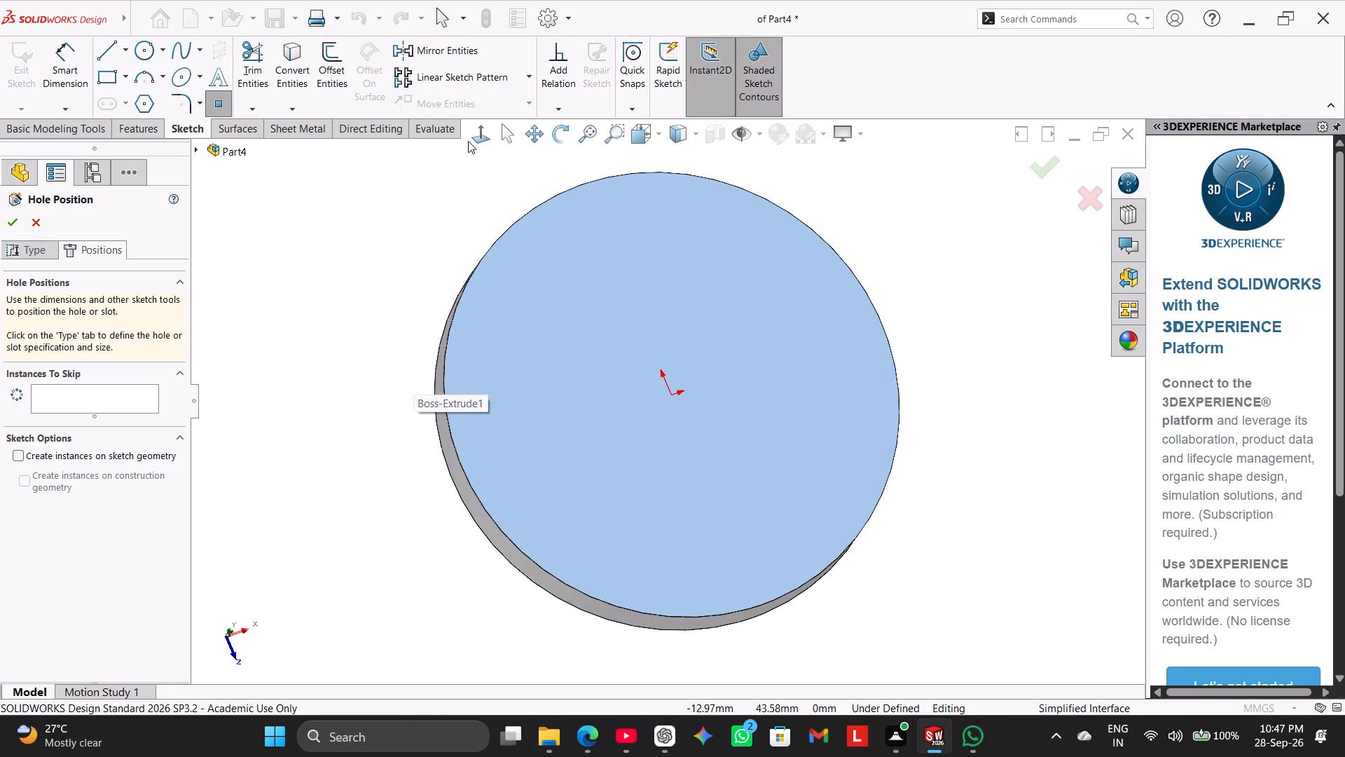
pyautogui.click(468, 141)
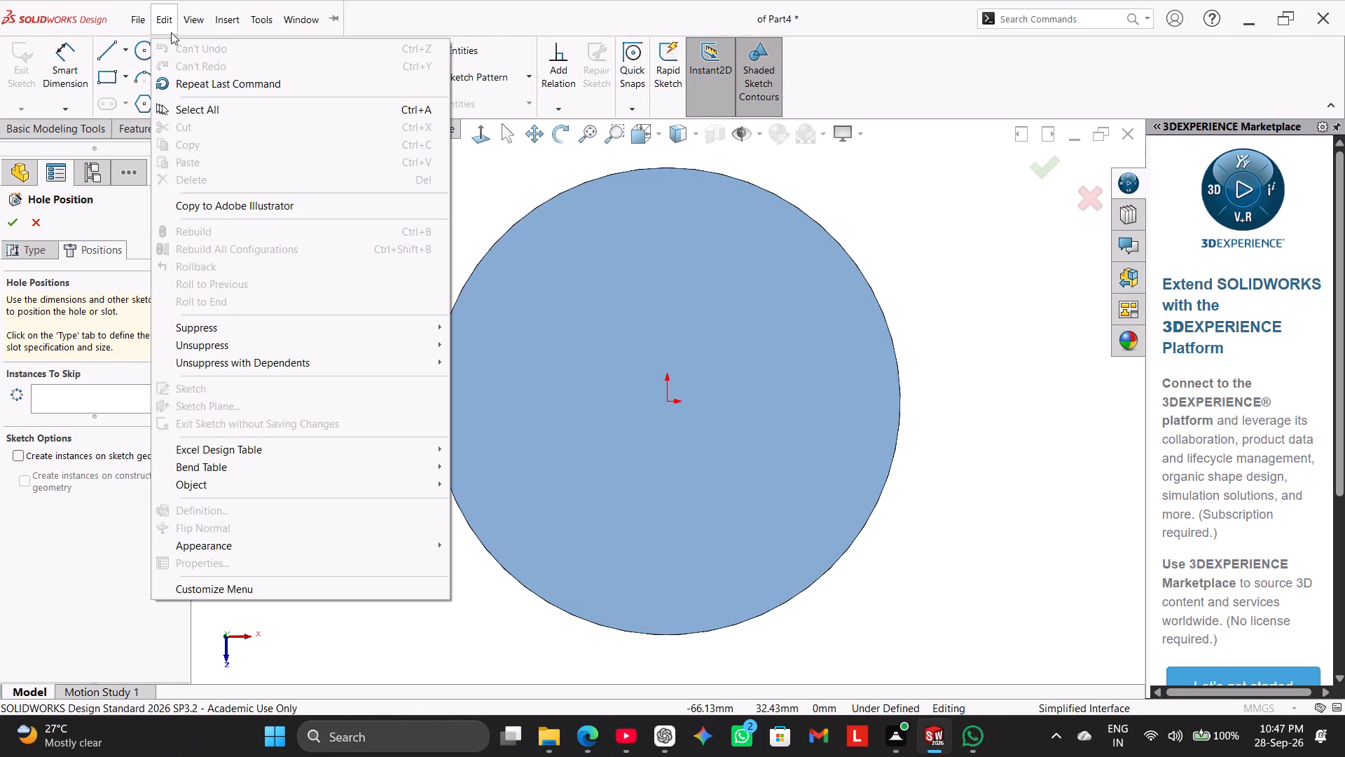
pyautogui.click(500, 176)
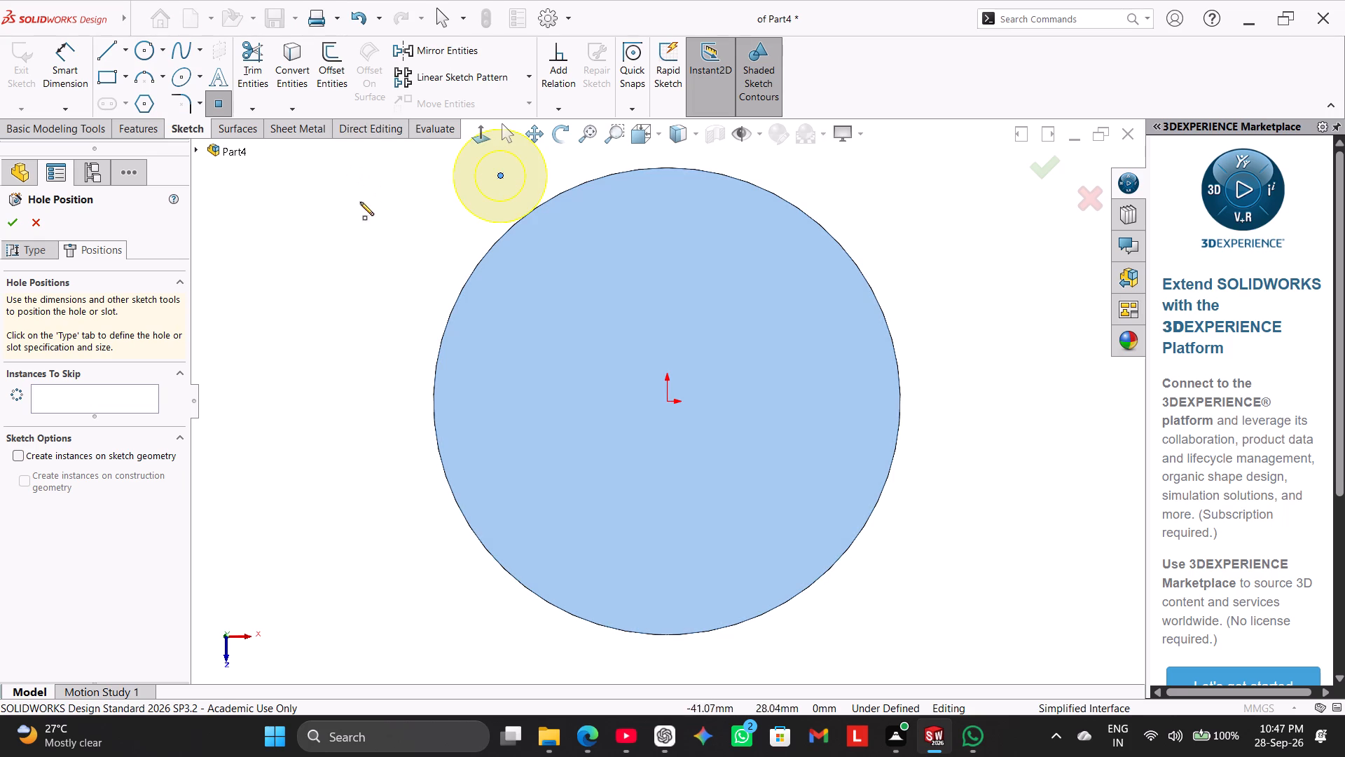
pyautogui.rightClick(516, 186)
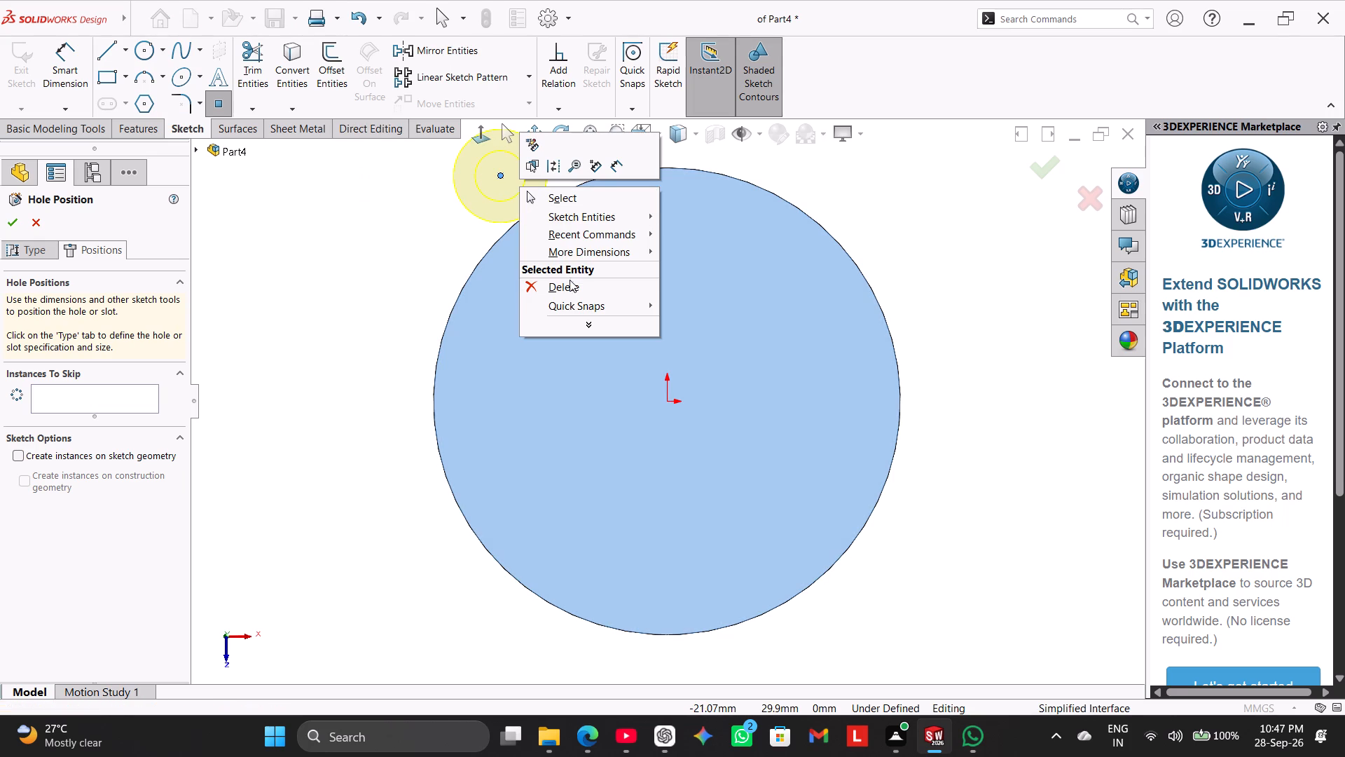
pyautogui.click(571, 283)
# Draw a circle of about 27 mm radius centred on the origin and convert it to construction geometry.
pyautogui.click(160, 48)
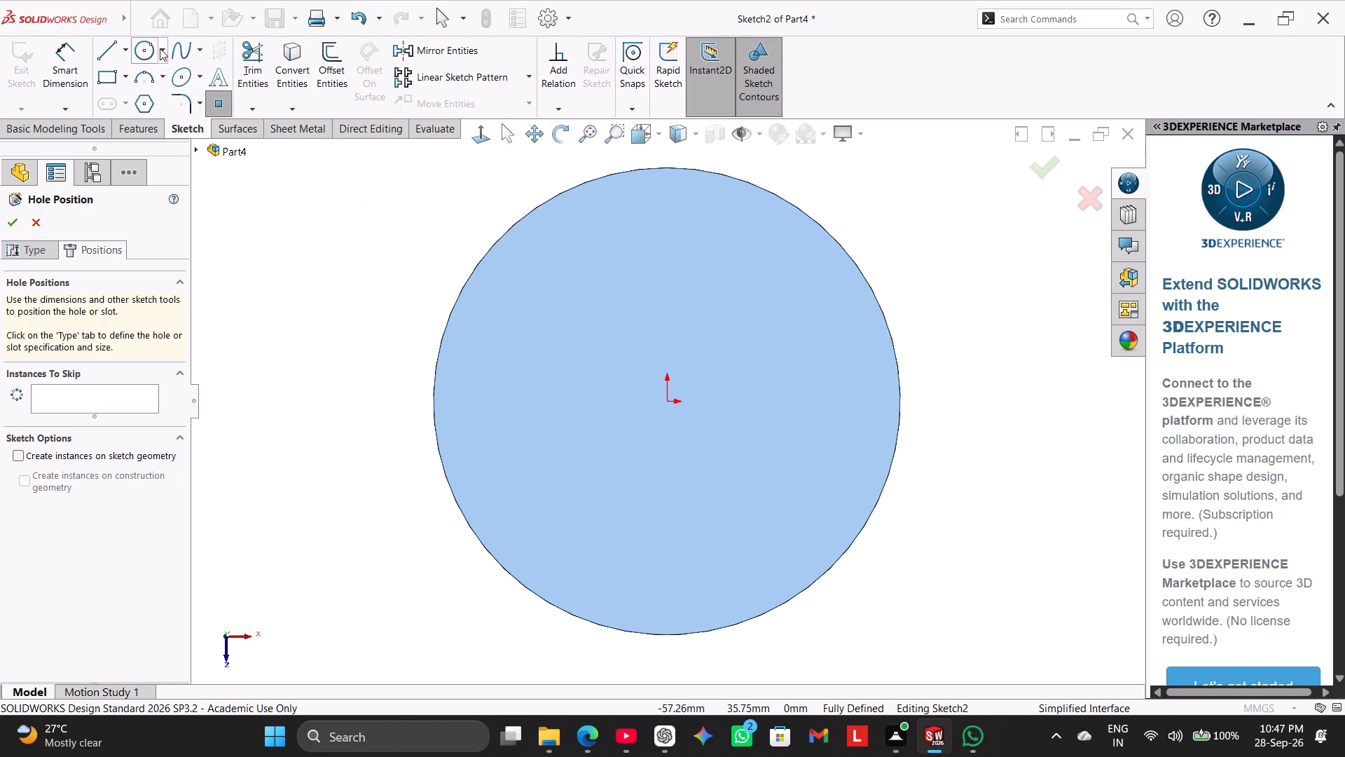
pyautogui.click(169, 78)
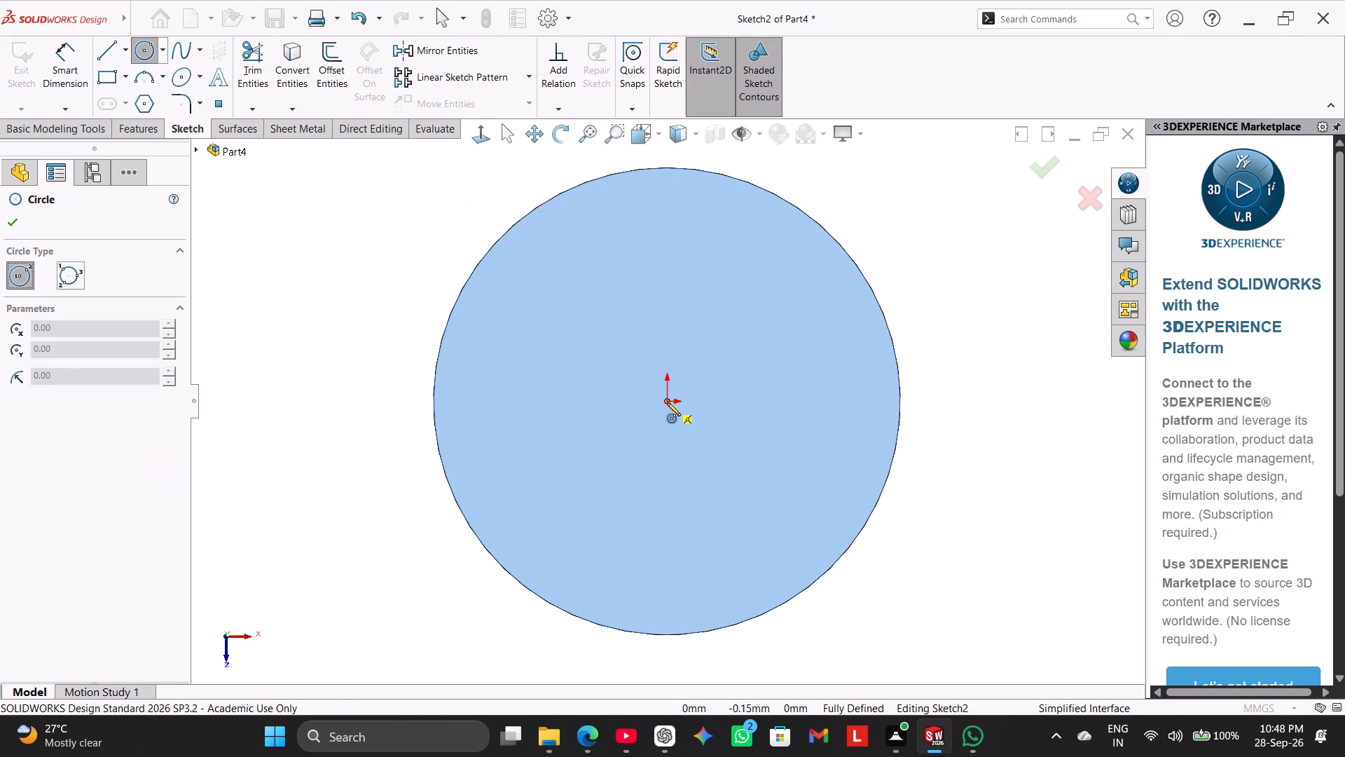
pyautogui.click(667, 402)
pyautogui.click(836, 496)
pyautogui.rightClick(963, 289)
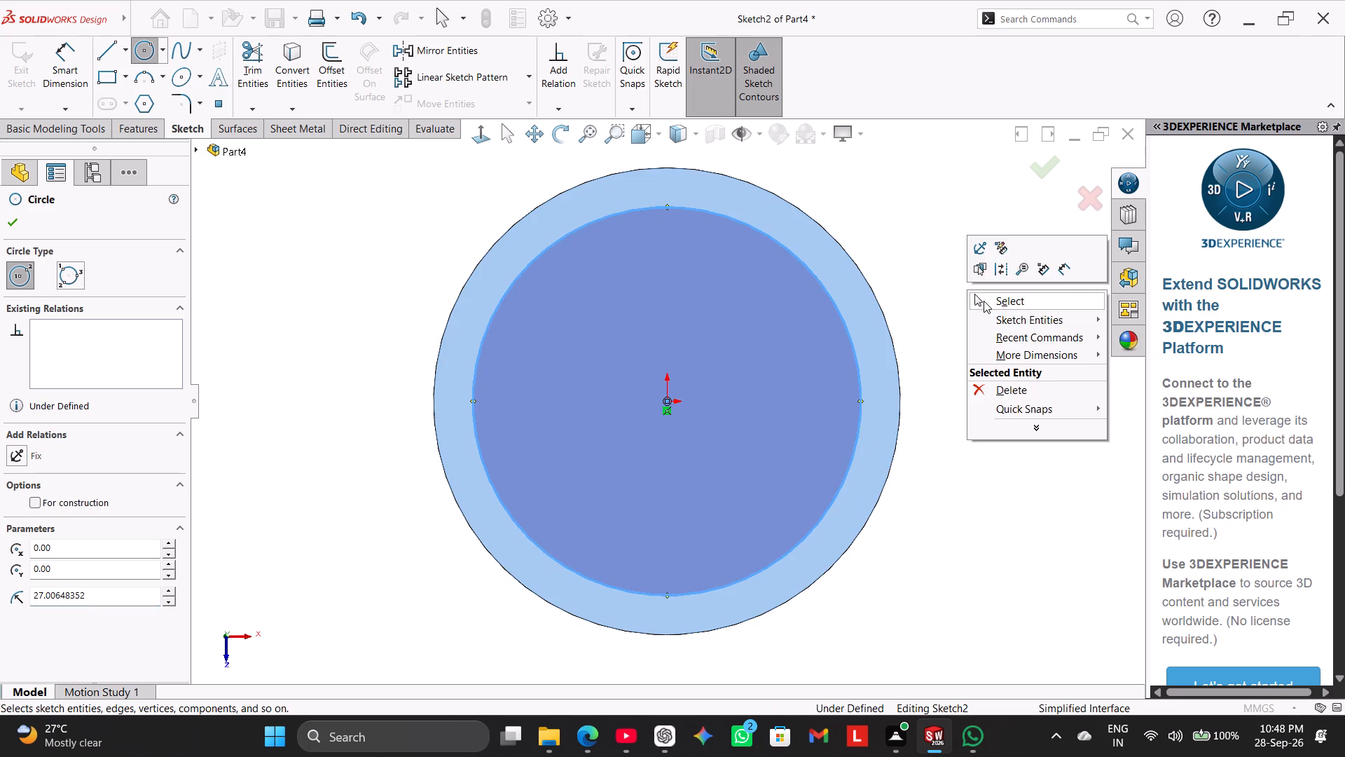
pyautogui.click(984, 301)
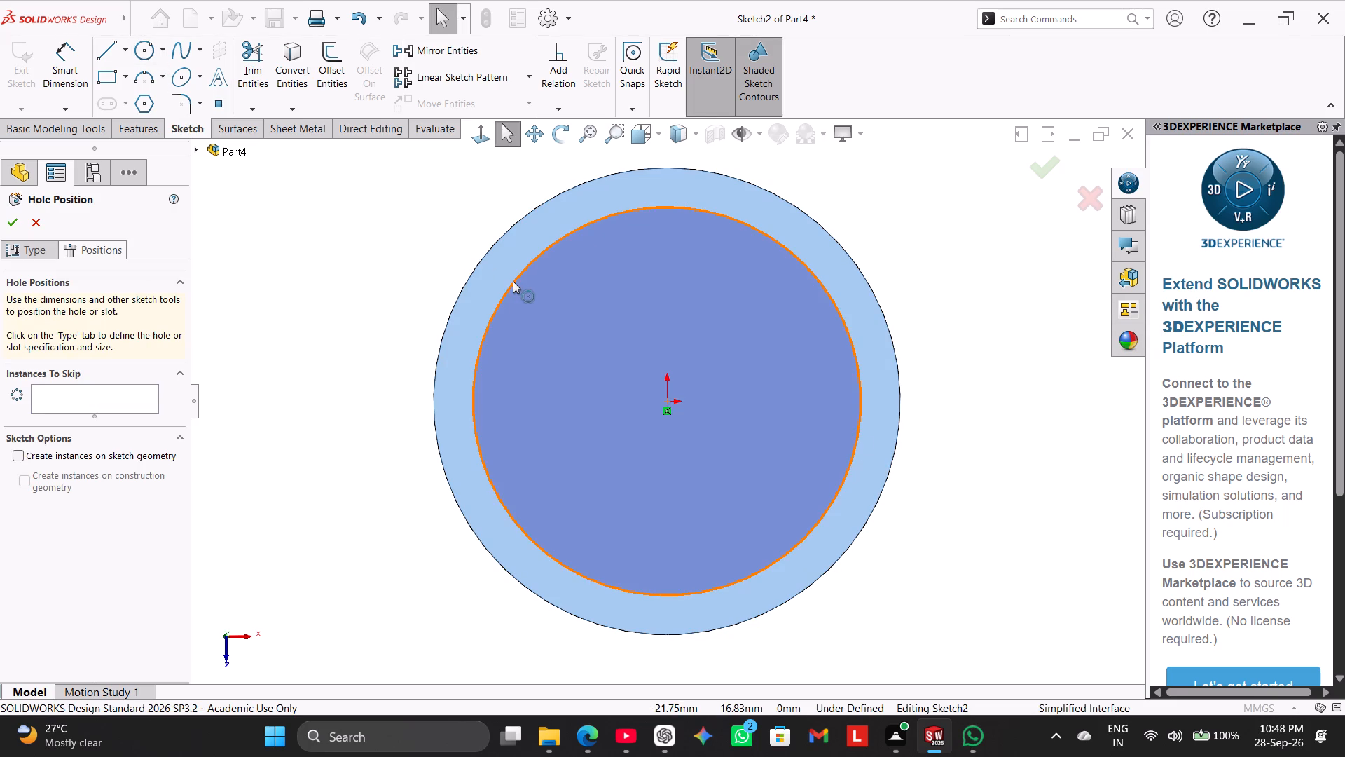
pyautogui.rightClick(513, 281)
pyautogui.click(556, 264)
# Dimension the construction circle's diameter as 52 mm.
pyautogui.click(68, 63)
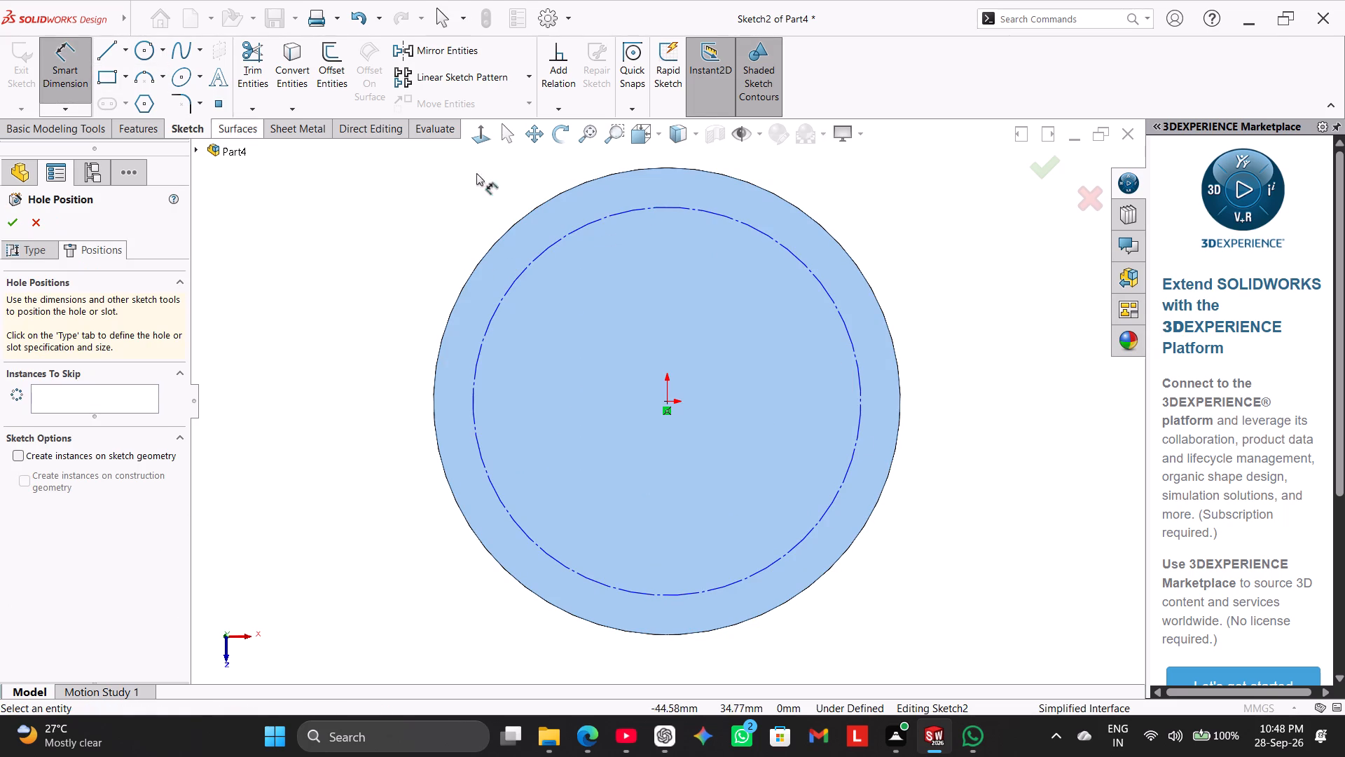
pyautogui.click(744, 224)
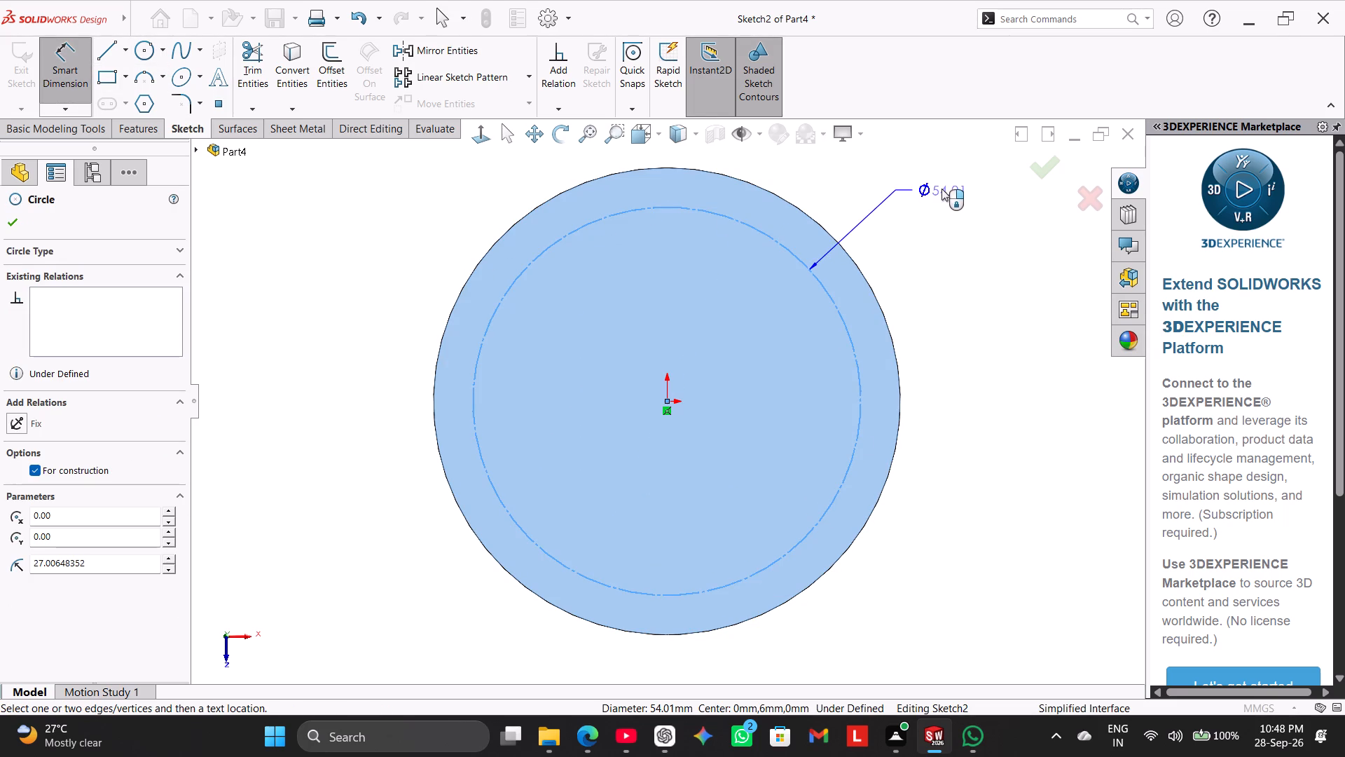
pyautogui.click(941, 189)
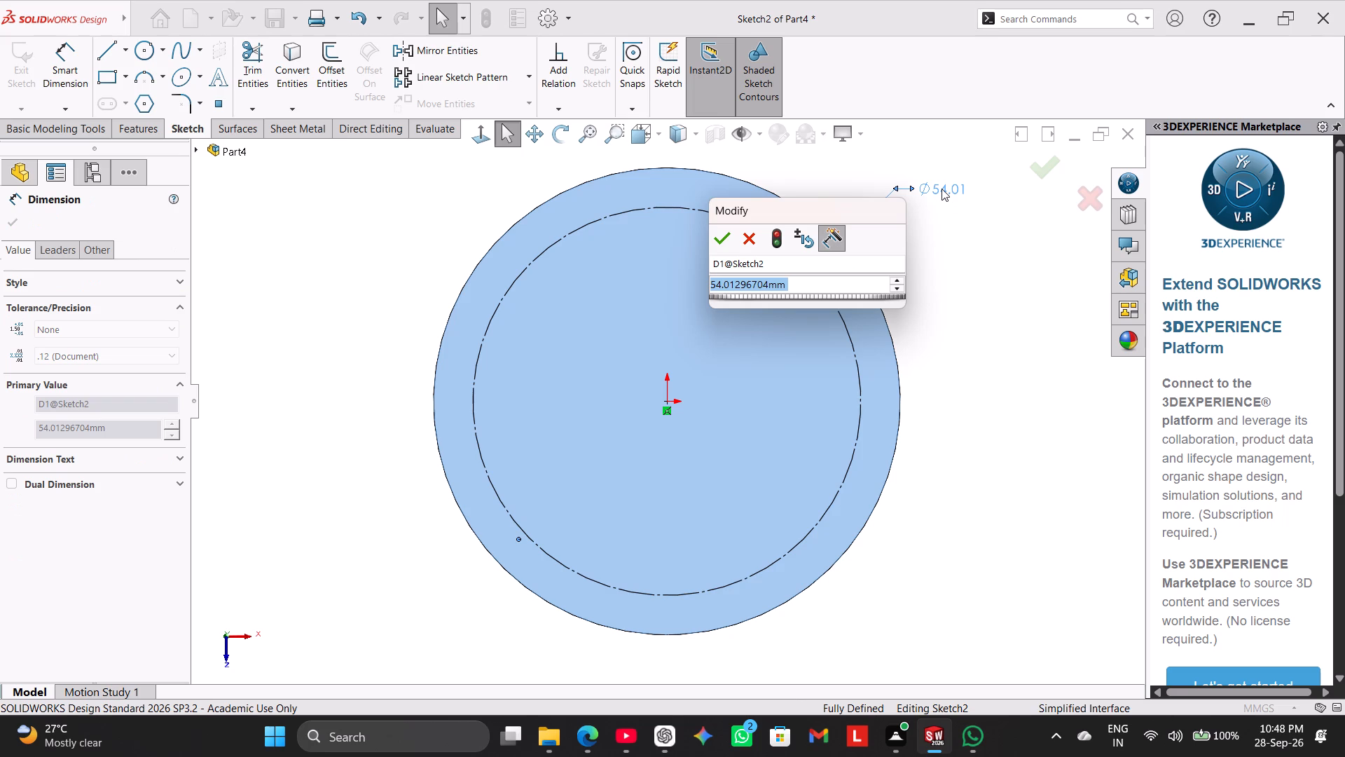
pyautogui.write('52')
pyautogui.press('Return')
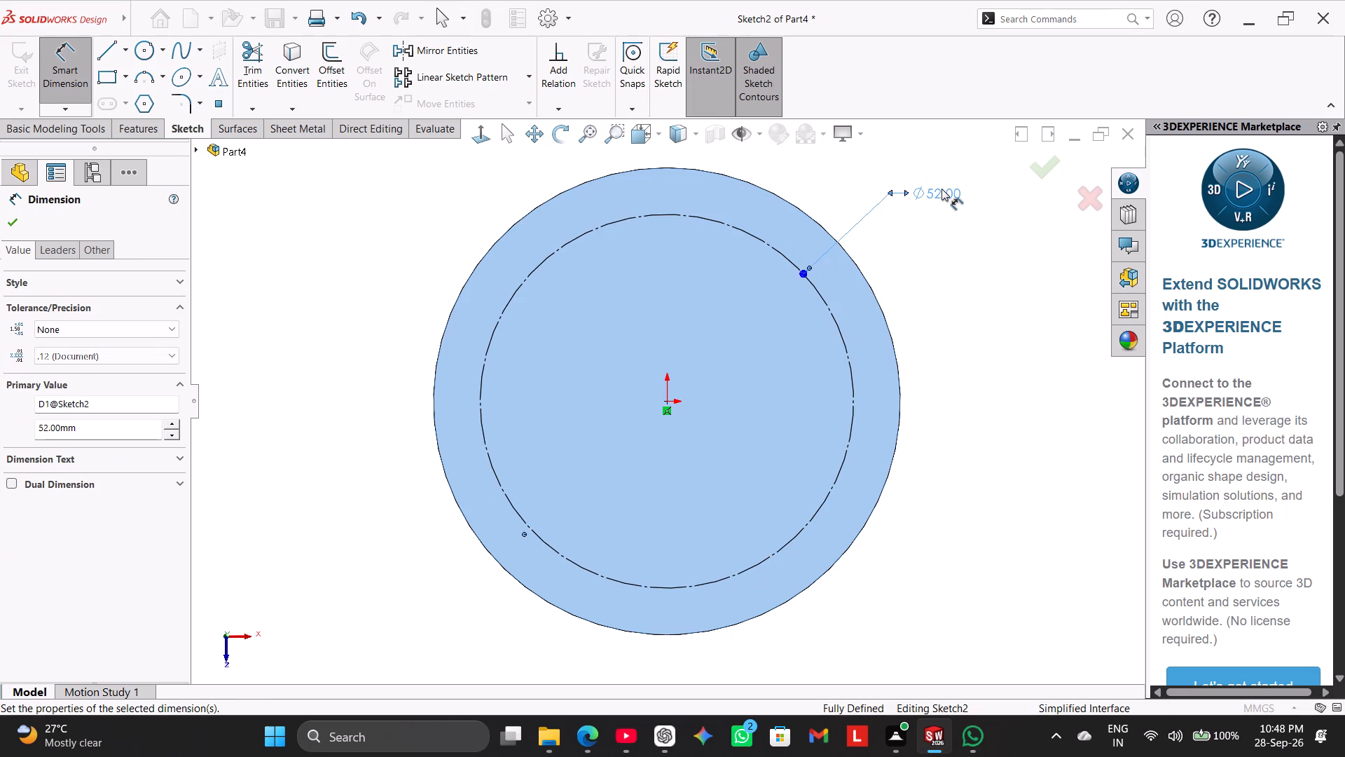
pyautogui.click(980, 284)
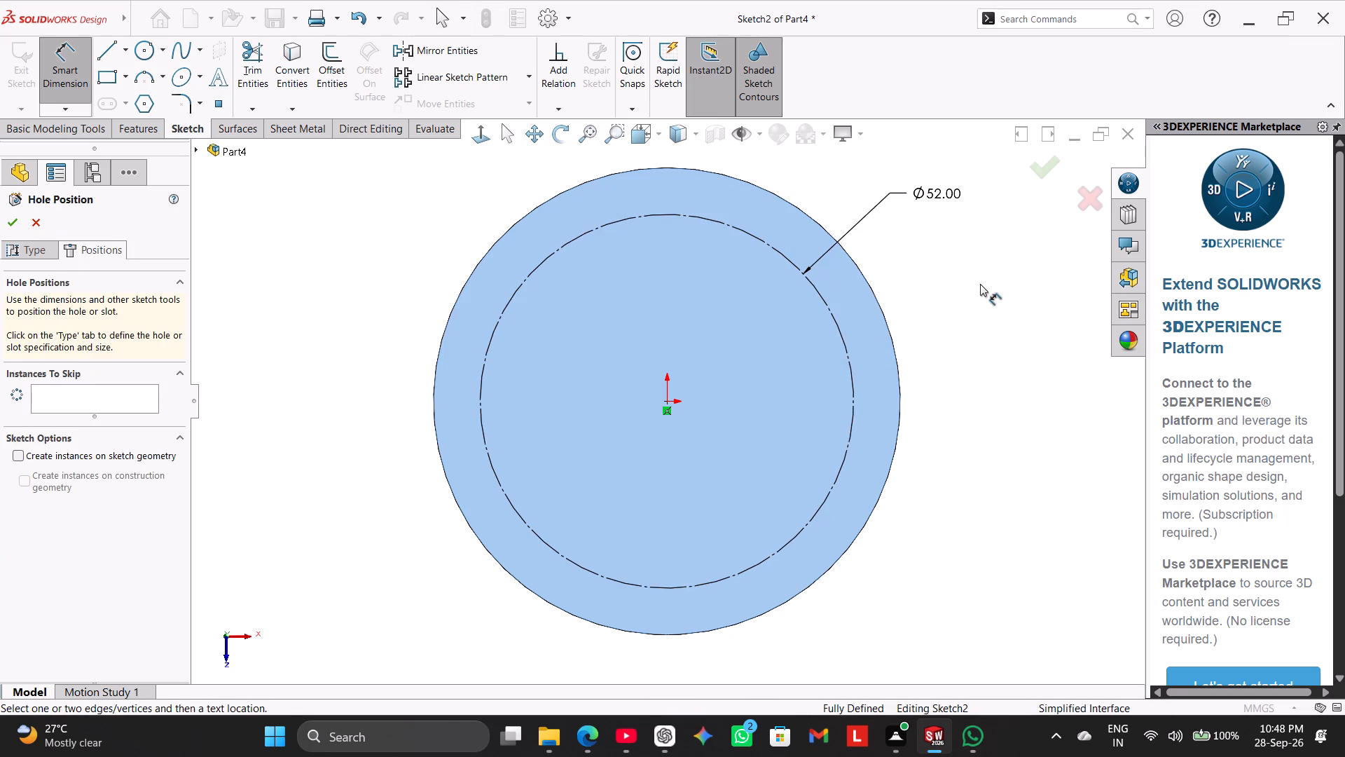
pyautogui.rightClick(980, 284)
pyautogui.click(1019, 334)
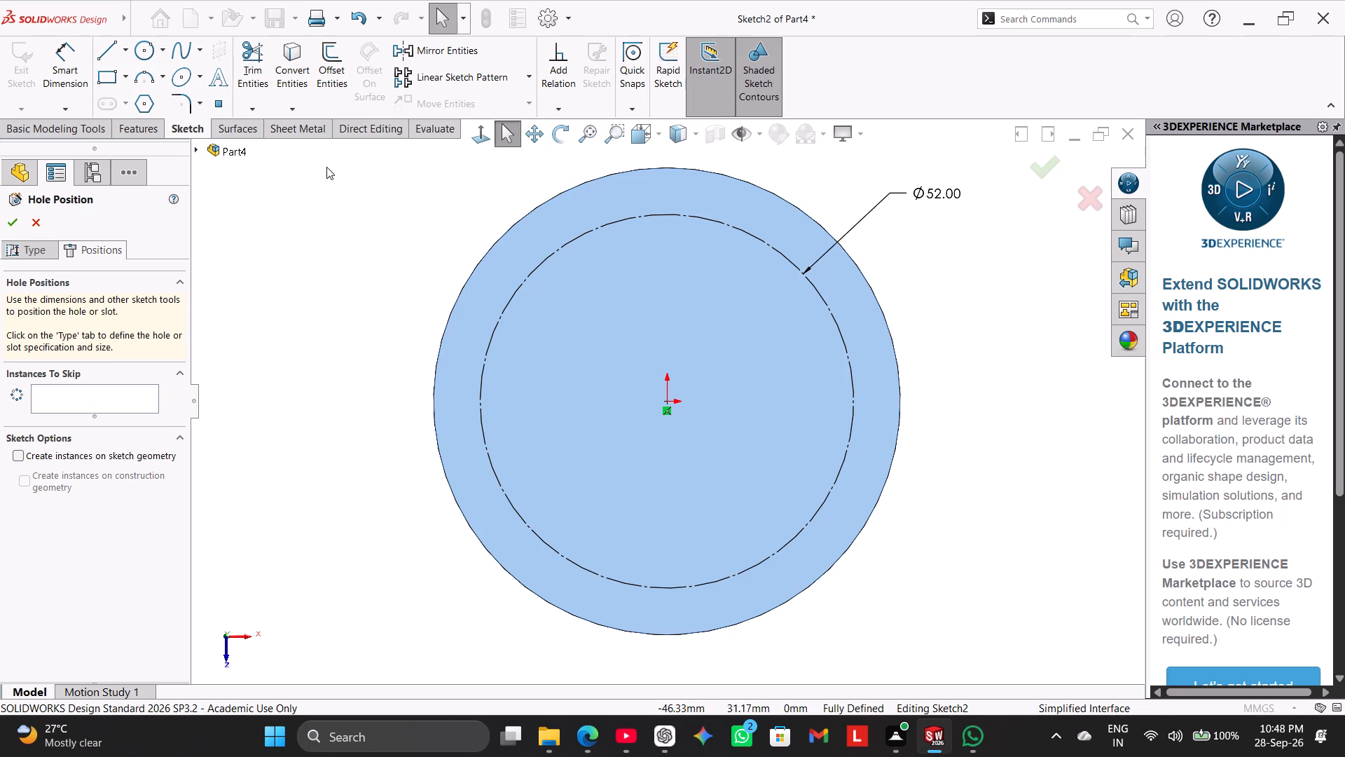
# Draw a vertical centerline from the origin down to the lowest point of the construction circle.
pyautogui.click(128, 47)
pyautogui.click(145, 90)
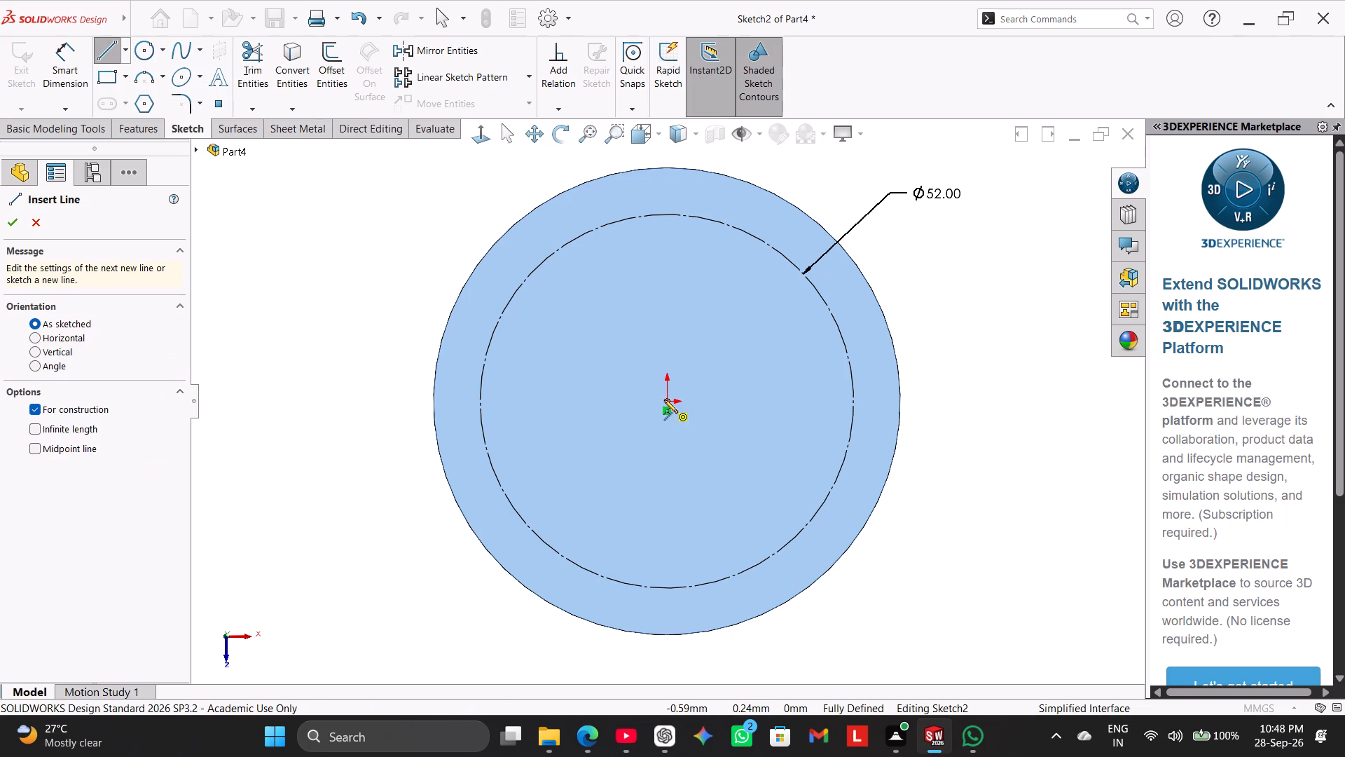
pyautogui.click(664, 400)
pyautogui.click(670, 590)
pyautogui.rightClick(348, 380)
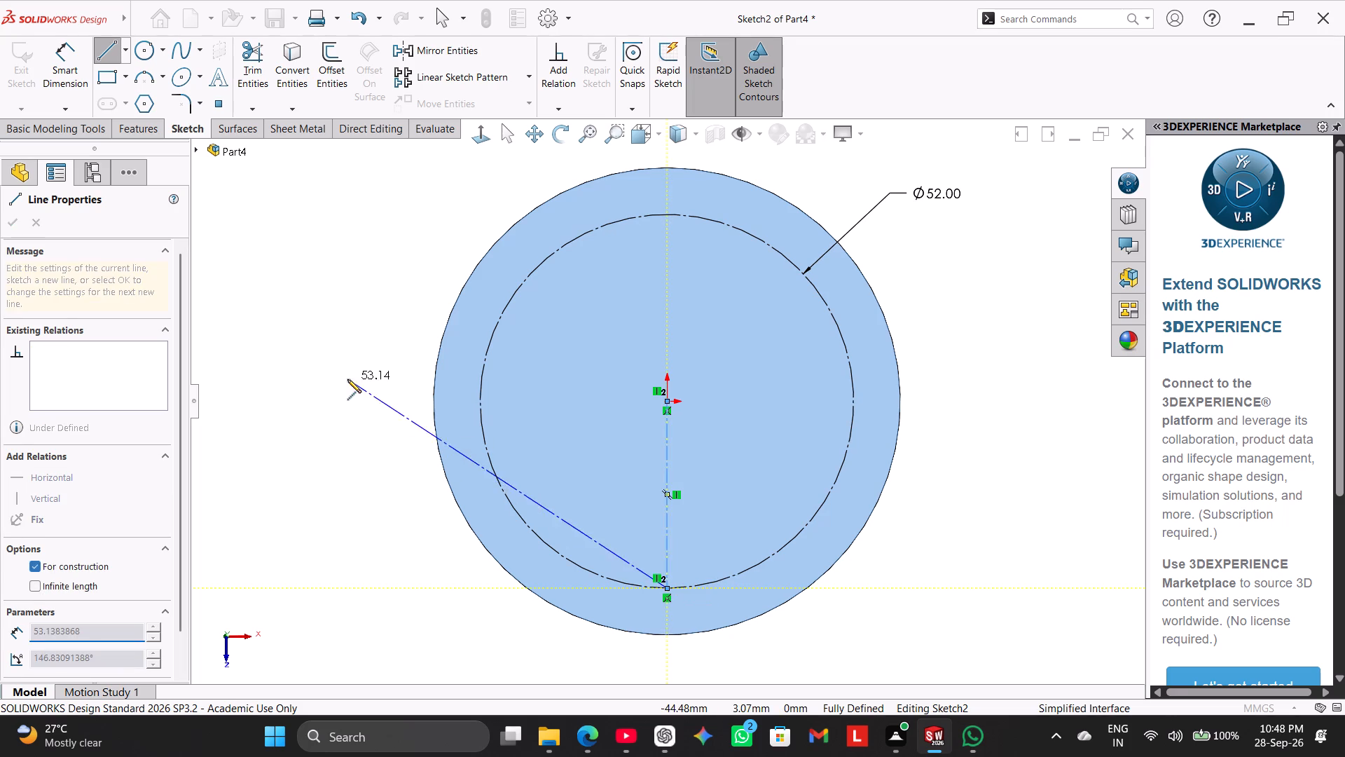
pyautogui.click(372, 384)
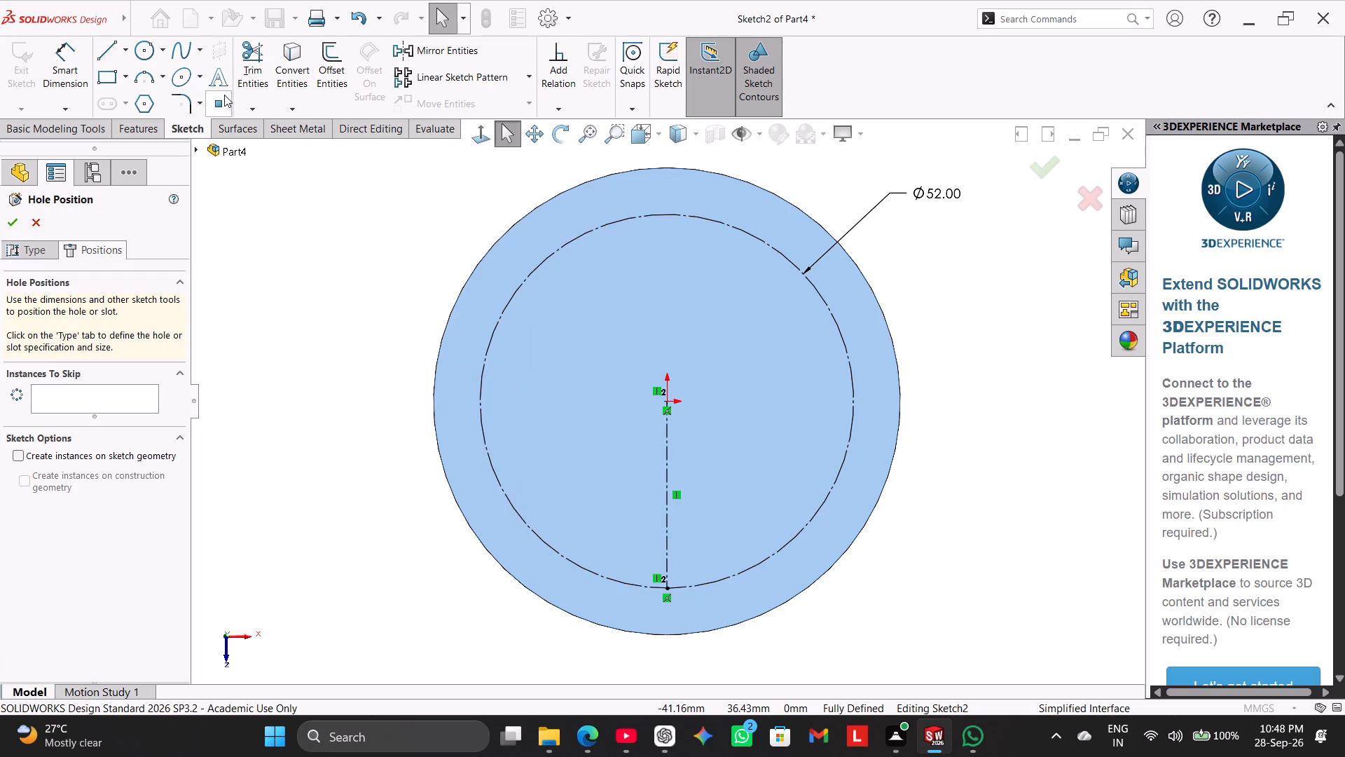
# Place four hole points on the 52 mm construction circle at its bottom, right, top and left quadrants.
pyautogui.click(220, 97)
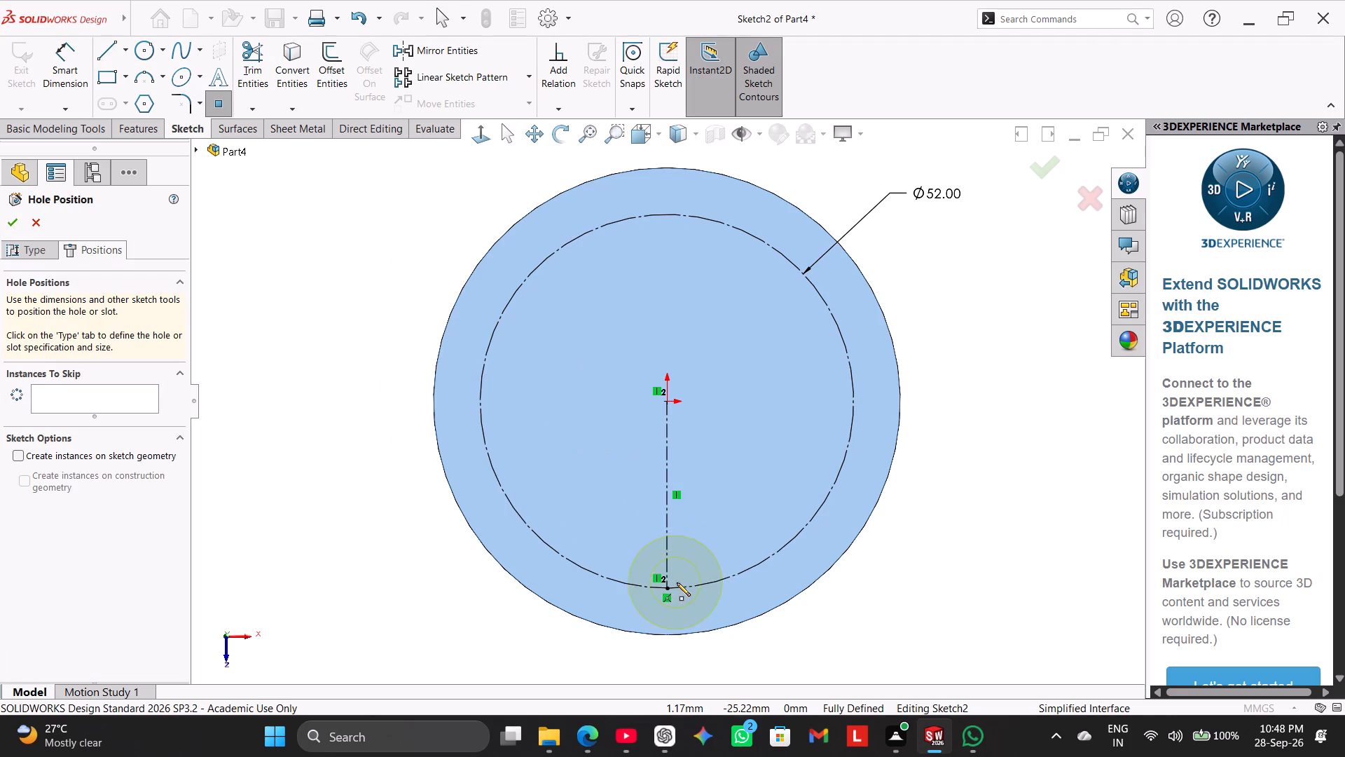
pyautogui.scroll(-4, 677, 582)
pyautogui.click(654, 545)
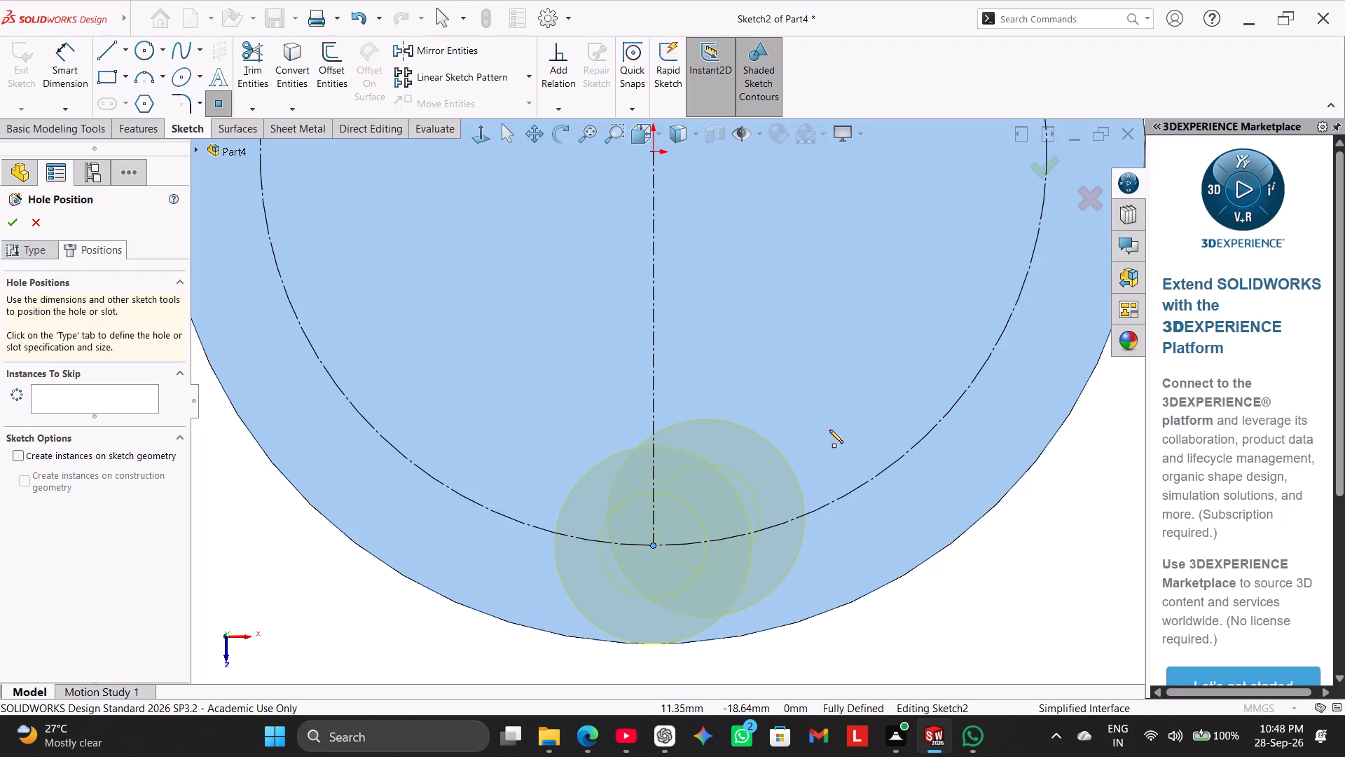
pyautogui.scroll(5, 848, 416)
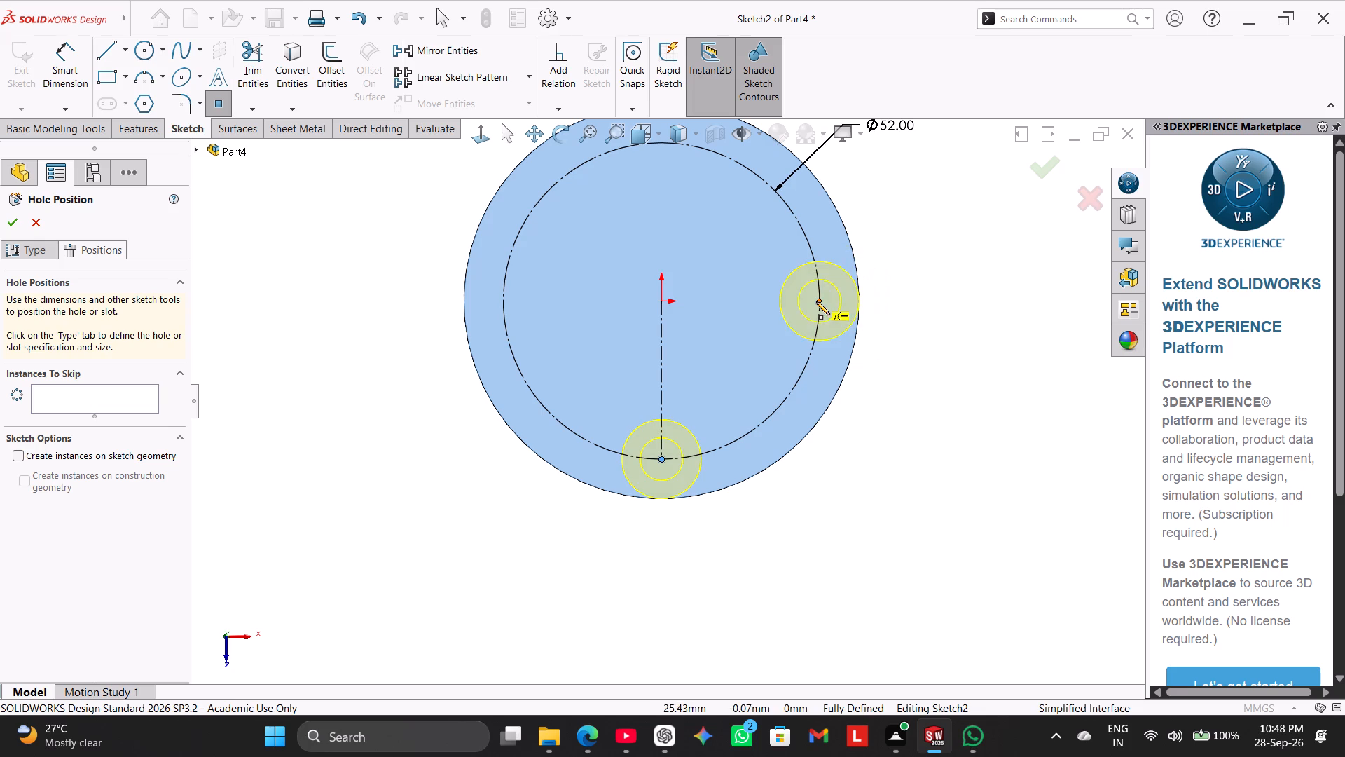
pyautogui.click(818, 302)
pyautogui.scroll(3, 661, 249)
pyautogui.scroll(-4, 656, 242)
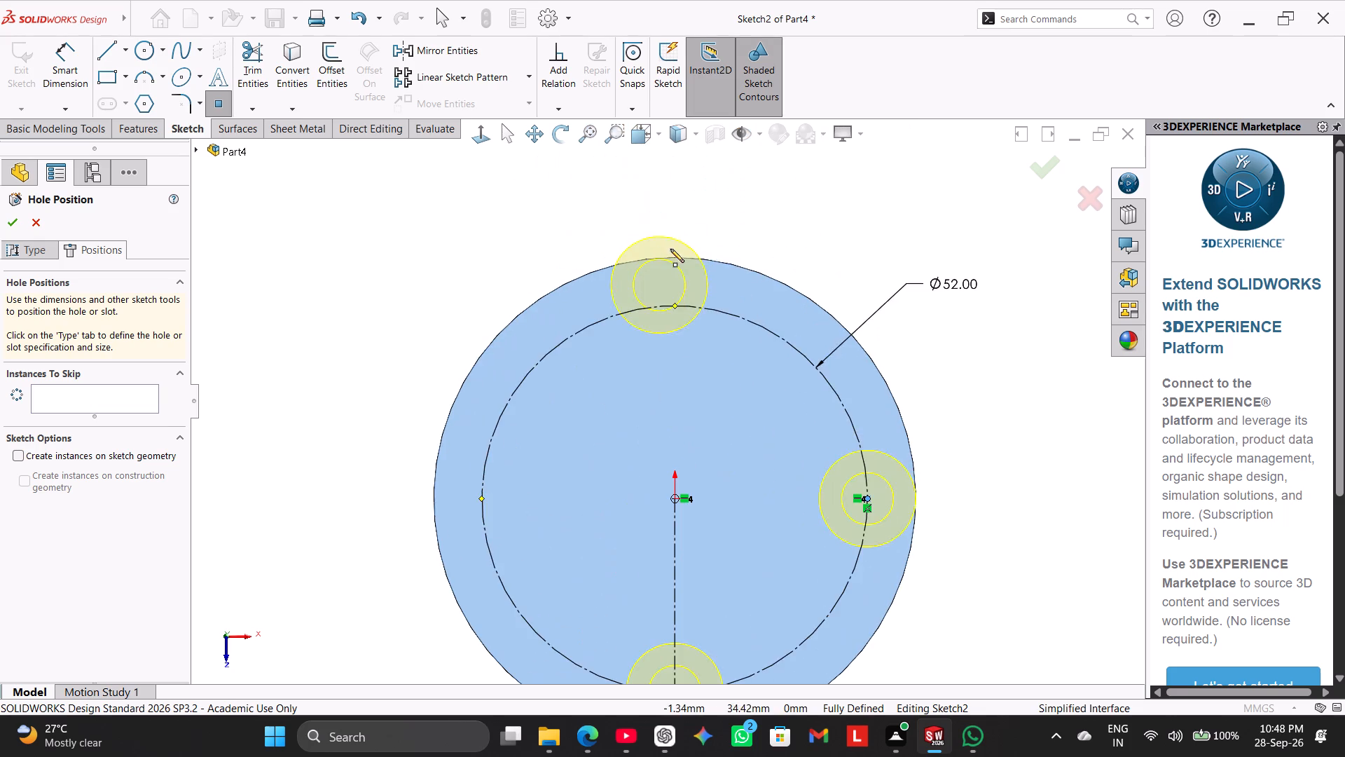
pyautogui.click(674, 305)
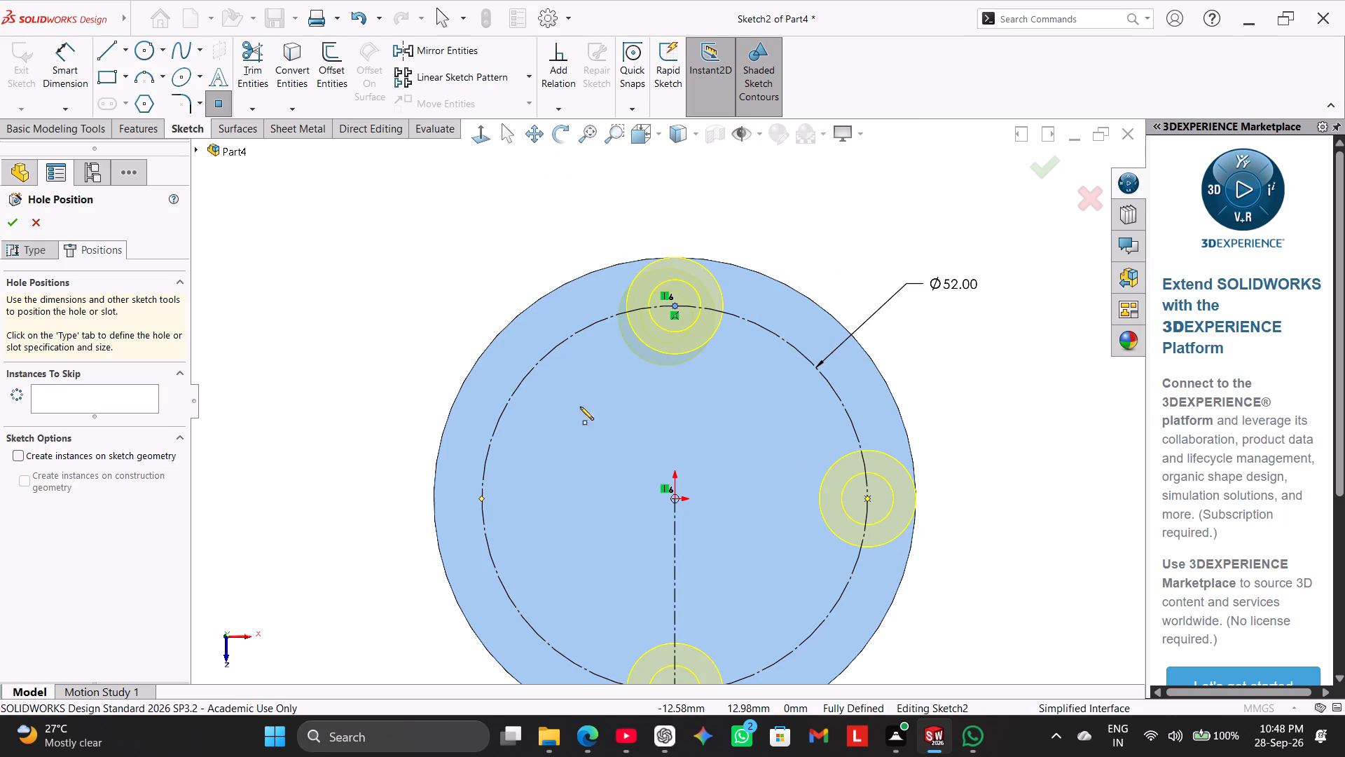
pyautogui.click(481, 499)
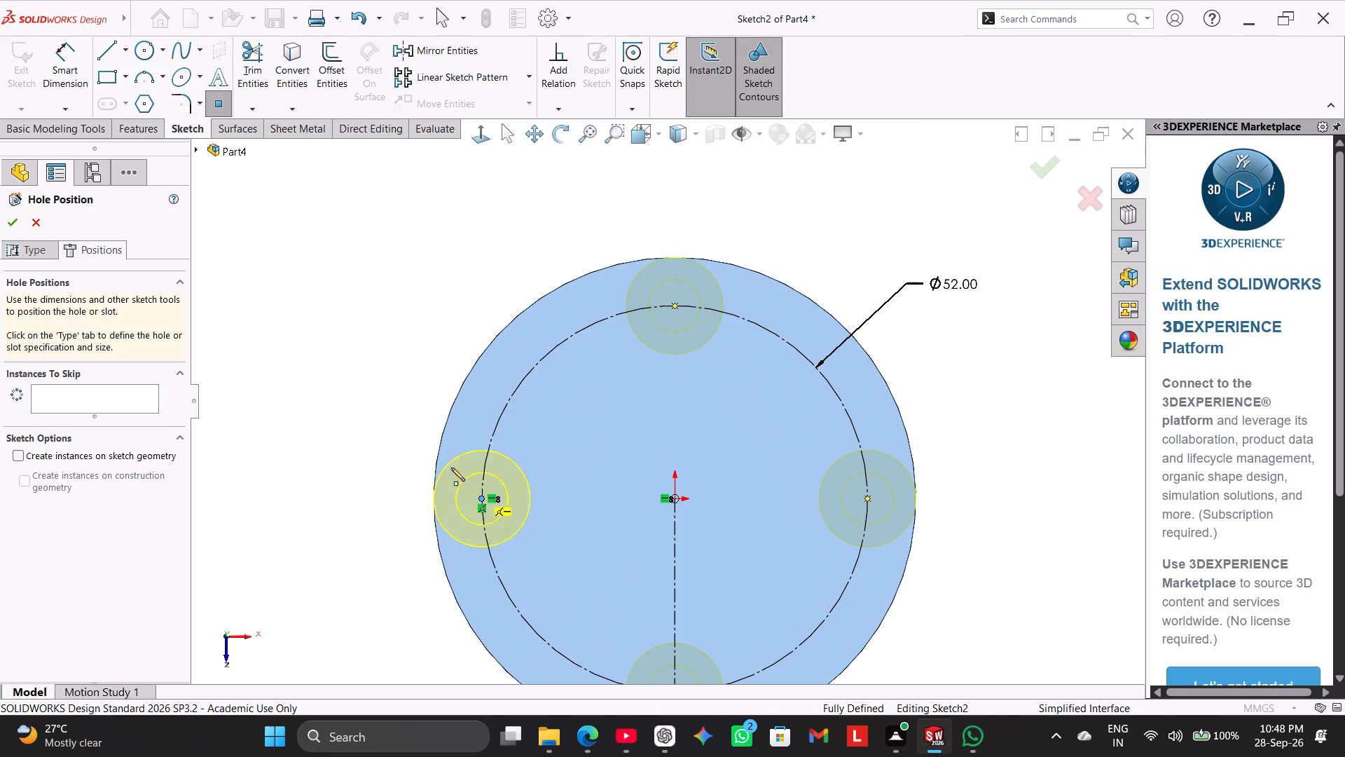
pyautogui.rightClick(361, 366)
pyautogui.click(391, 372)
pyautogui.scroll(3, 396, 368)
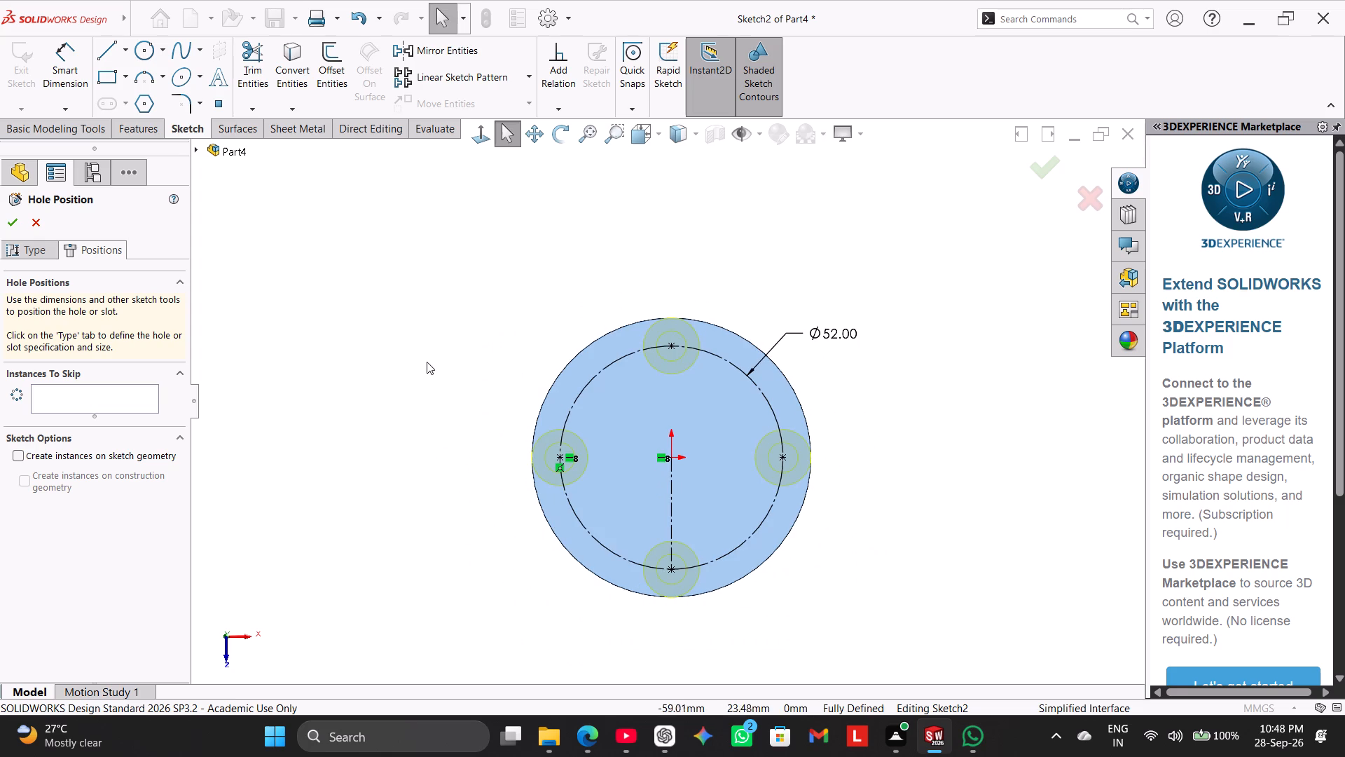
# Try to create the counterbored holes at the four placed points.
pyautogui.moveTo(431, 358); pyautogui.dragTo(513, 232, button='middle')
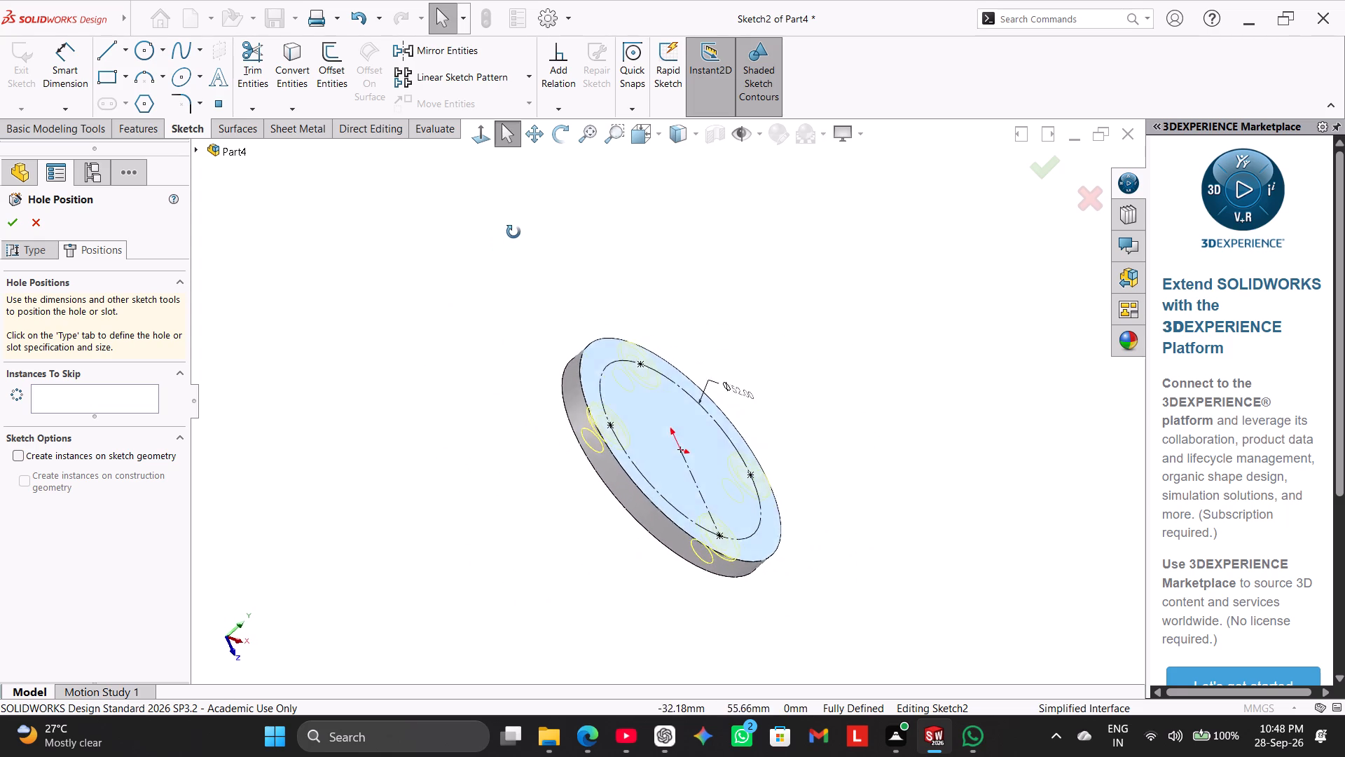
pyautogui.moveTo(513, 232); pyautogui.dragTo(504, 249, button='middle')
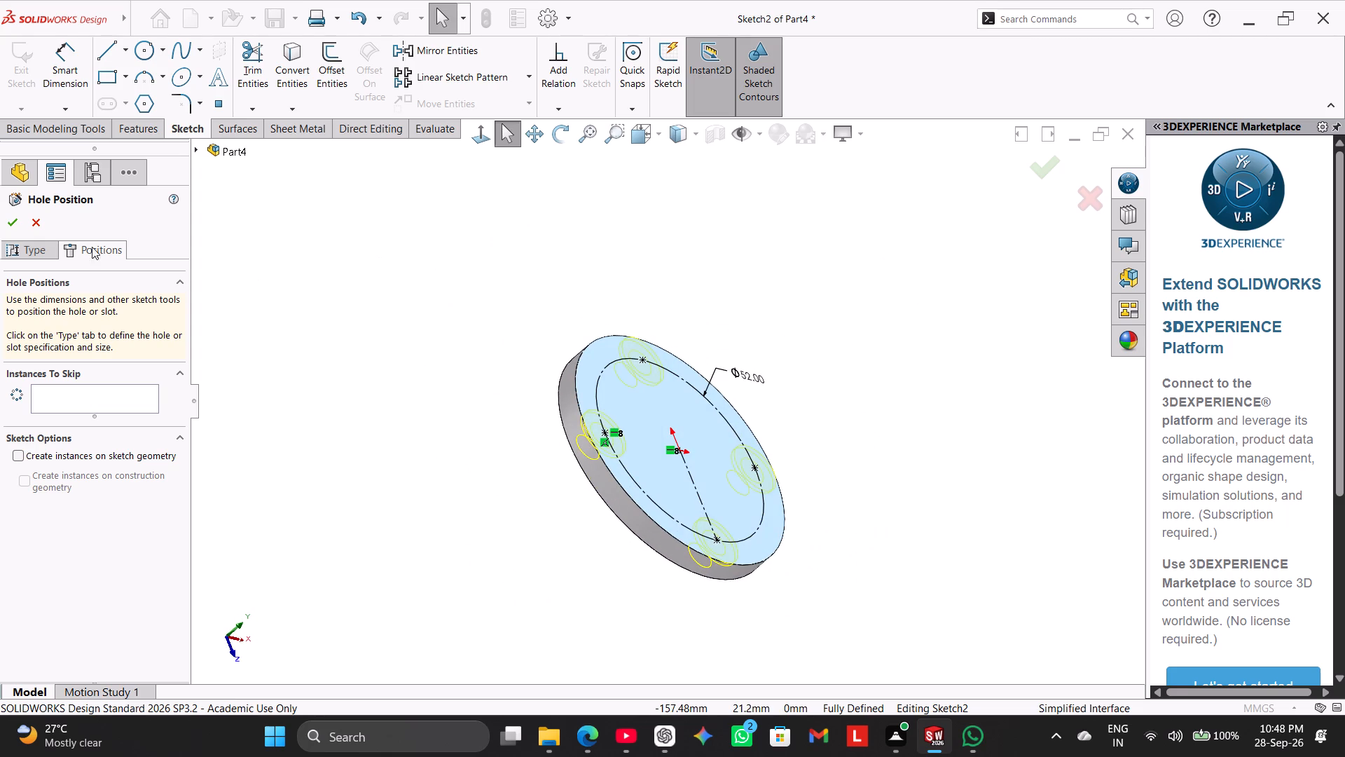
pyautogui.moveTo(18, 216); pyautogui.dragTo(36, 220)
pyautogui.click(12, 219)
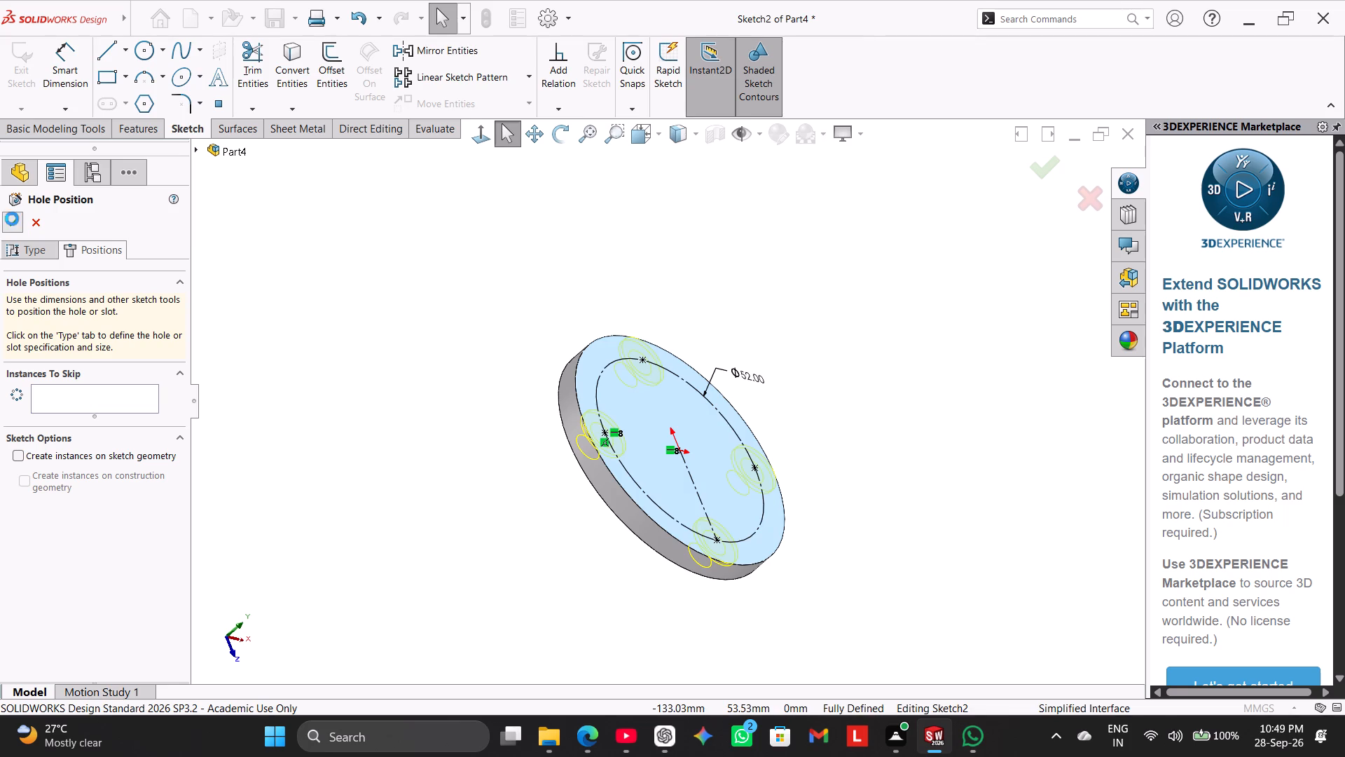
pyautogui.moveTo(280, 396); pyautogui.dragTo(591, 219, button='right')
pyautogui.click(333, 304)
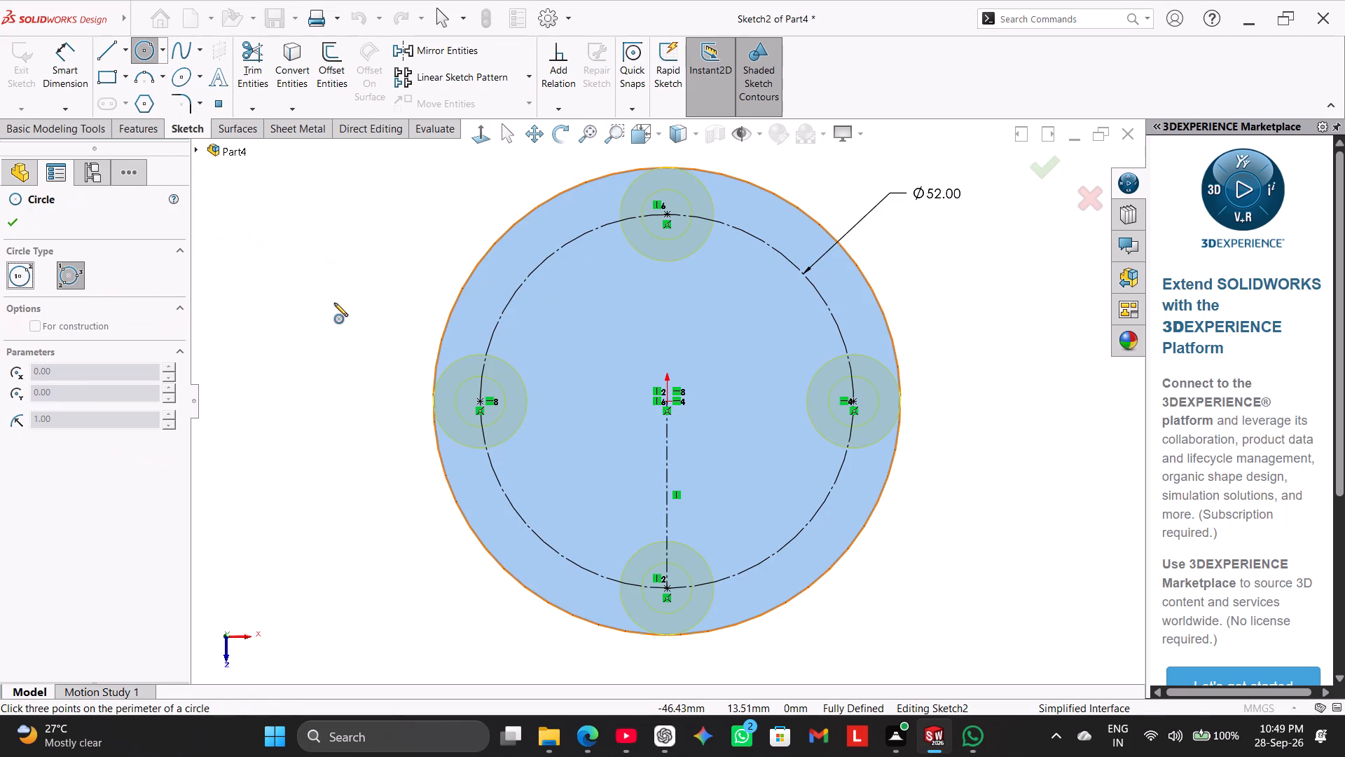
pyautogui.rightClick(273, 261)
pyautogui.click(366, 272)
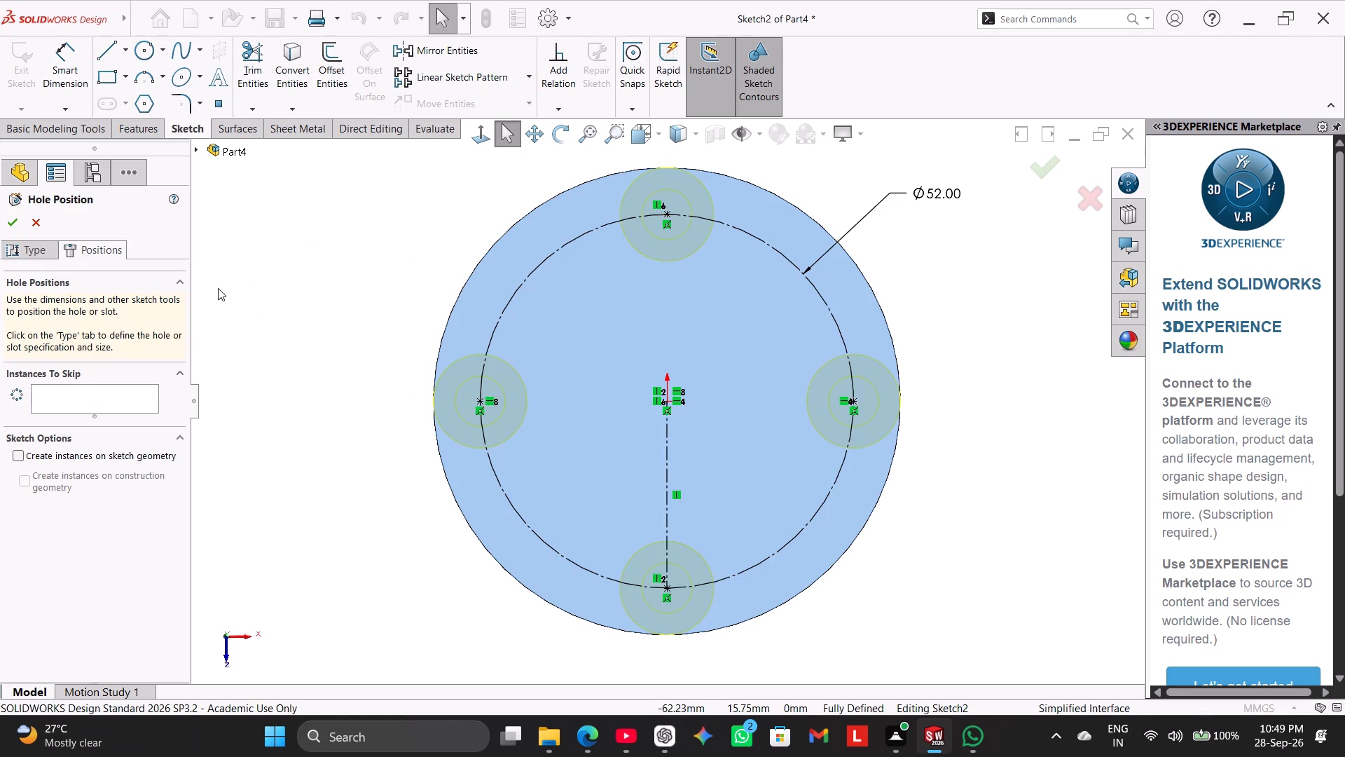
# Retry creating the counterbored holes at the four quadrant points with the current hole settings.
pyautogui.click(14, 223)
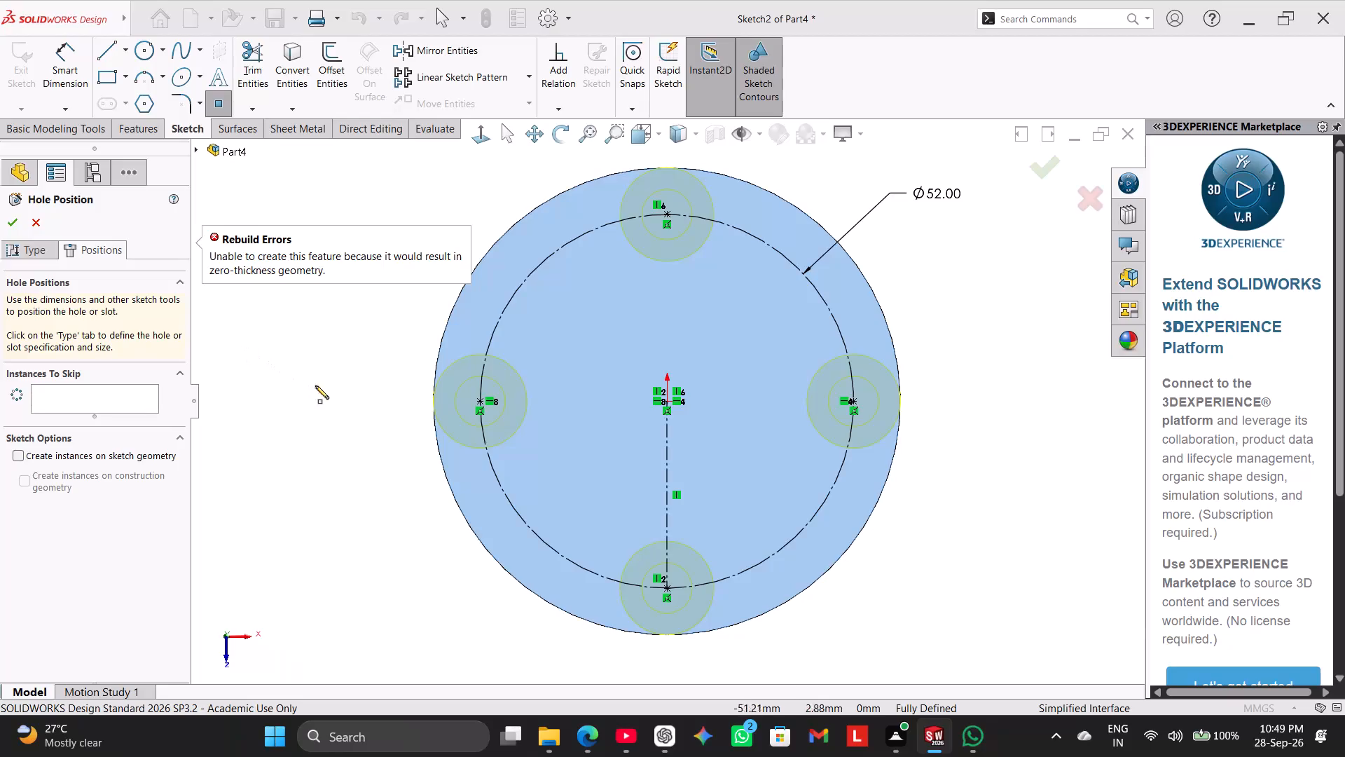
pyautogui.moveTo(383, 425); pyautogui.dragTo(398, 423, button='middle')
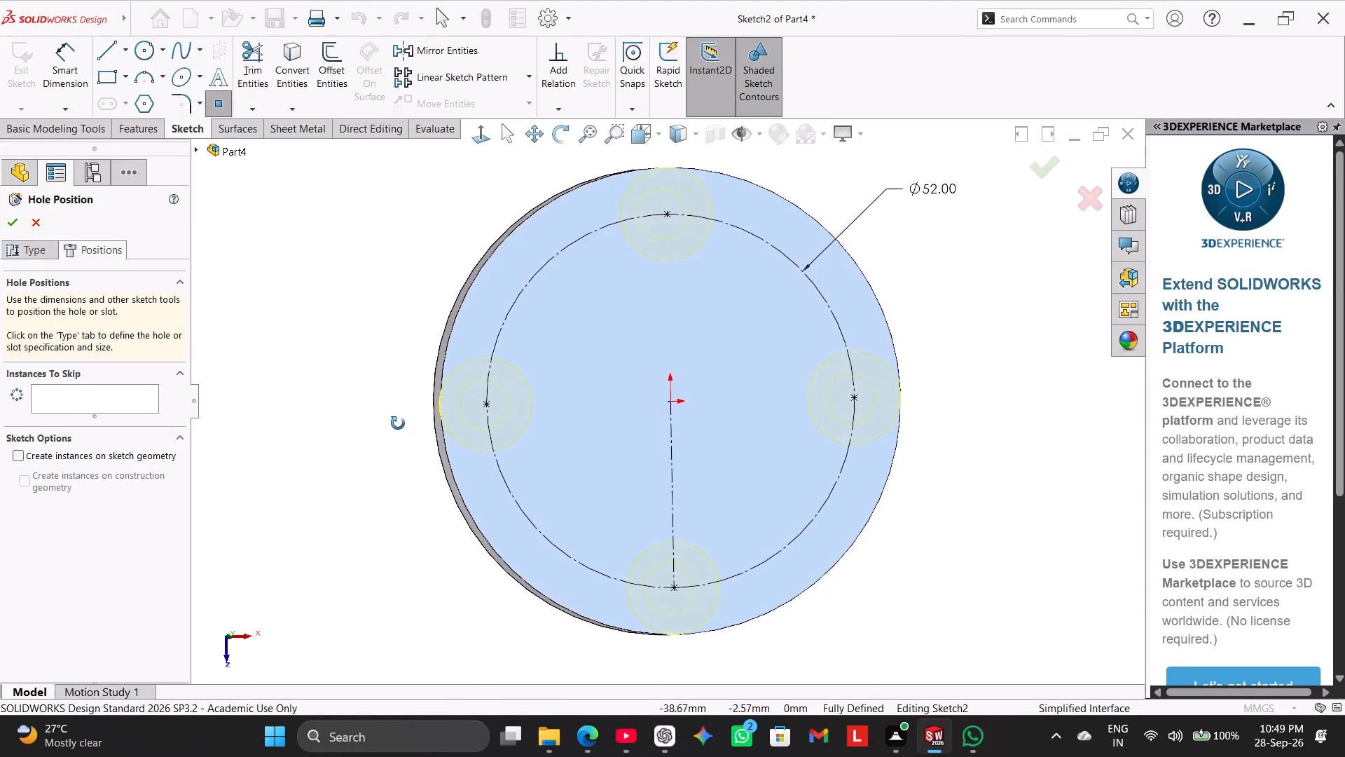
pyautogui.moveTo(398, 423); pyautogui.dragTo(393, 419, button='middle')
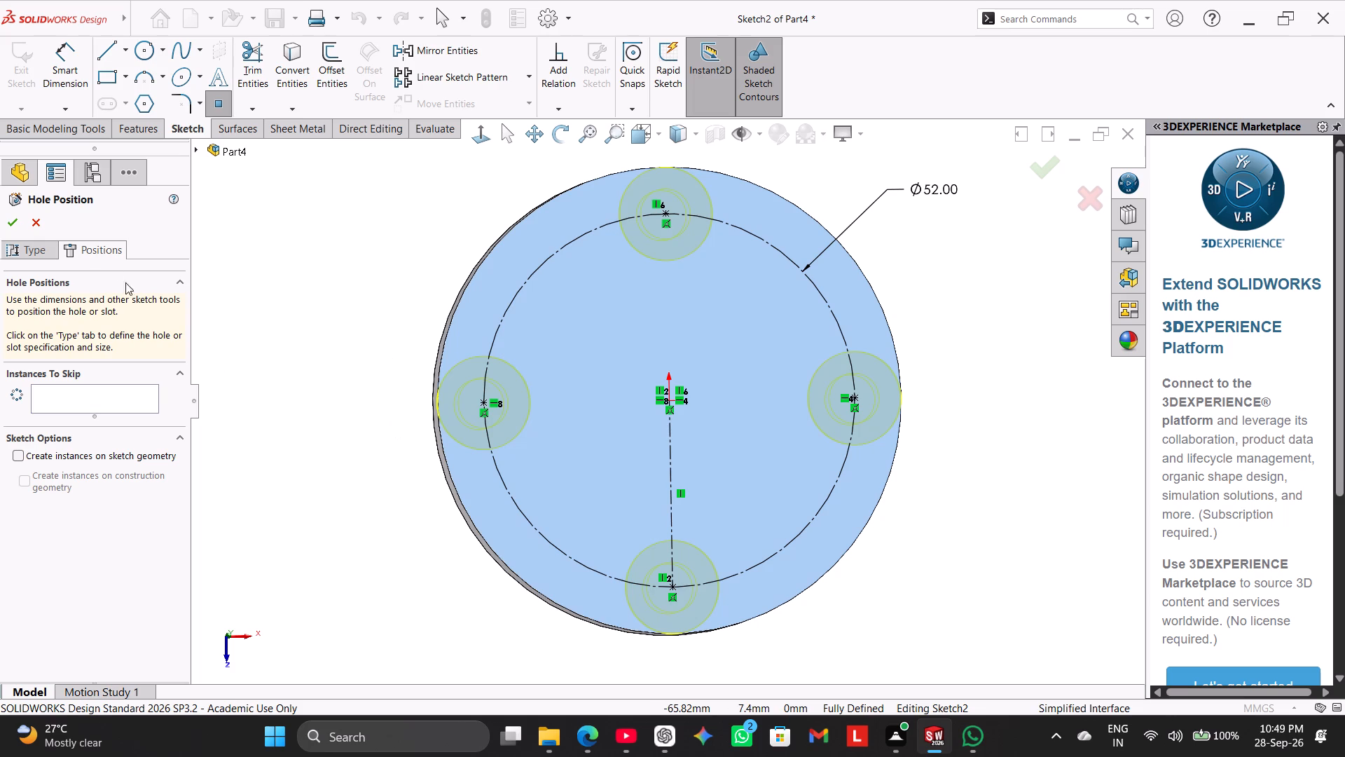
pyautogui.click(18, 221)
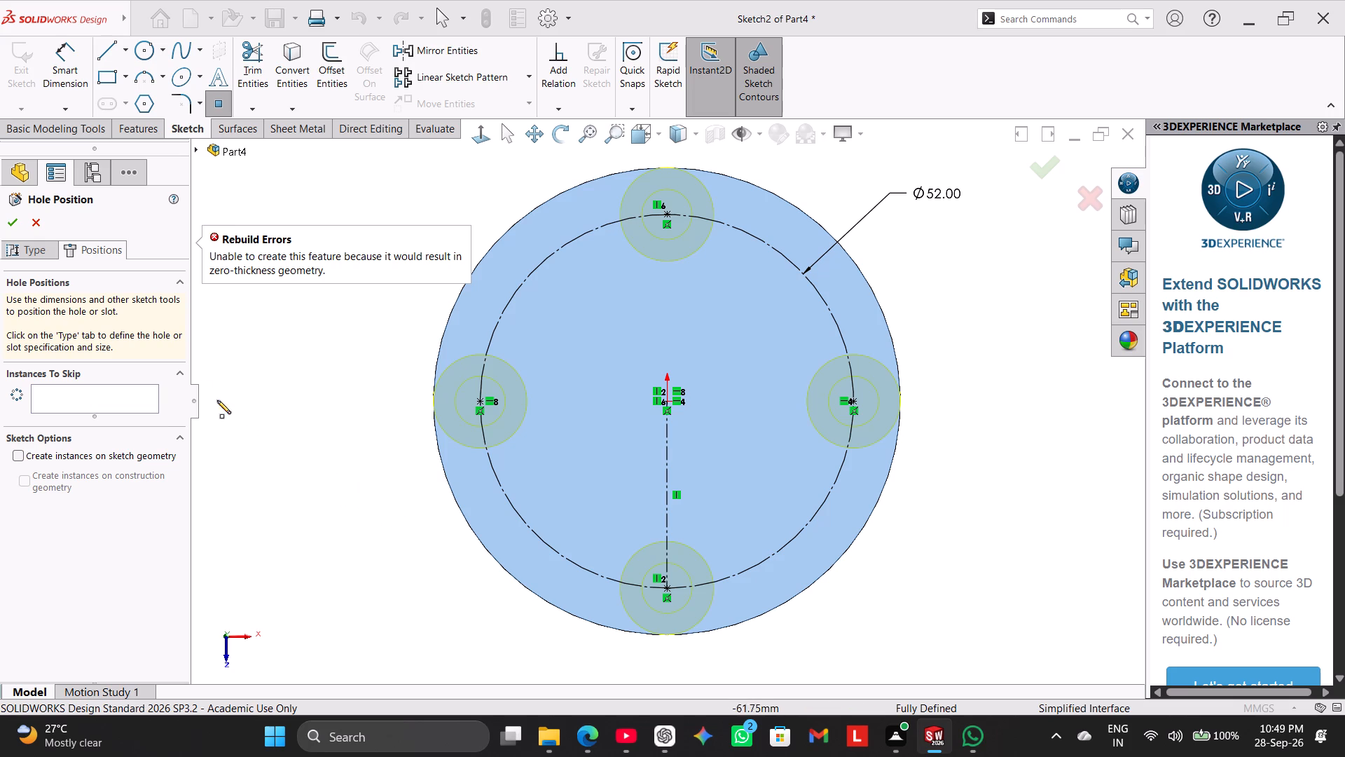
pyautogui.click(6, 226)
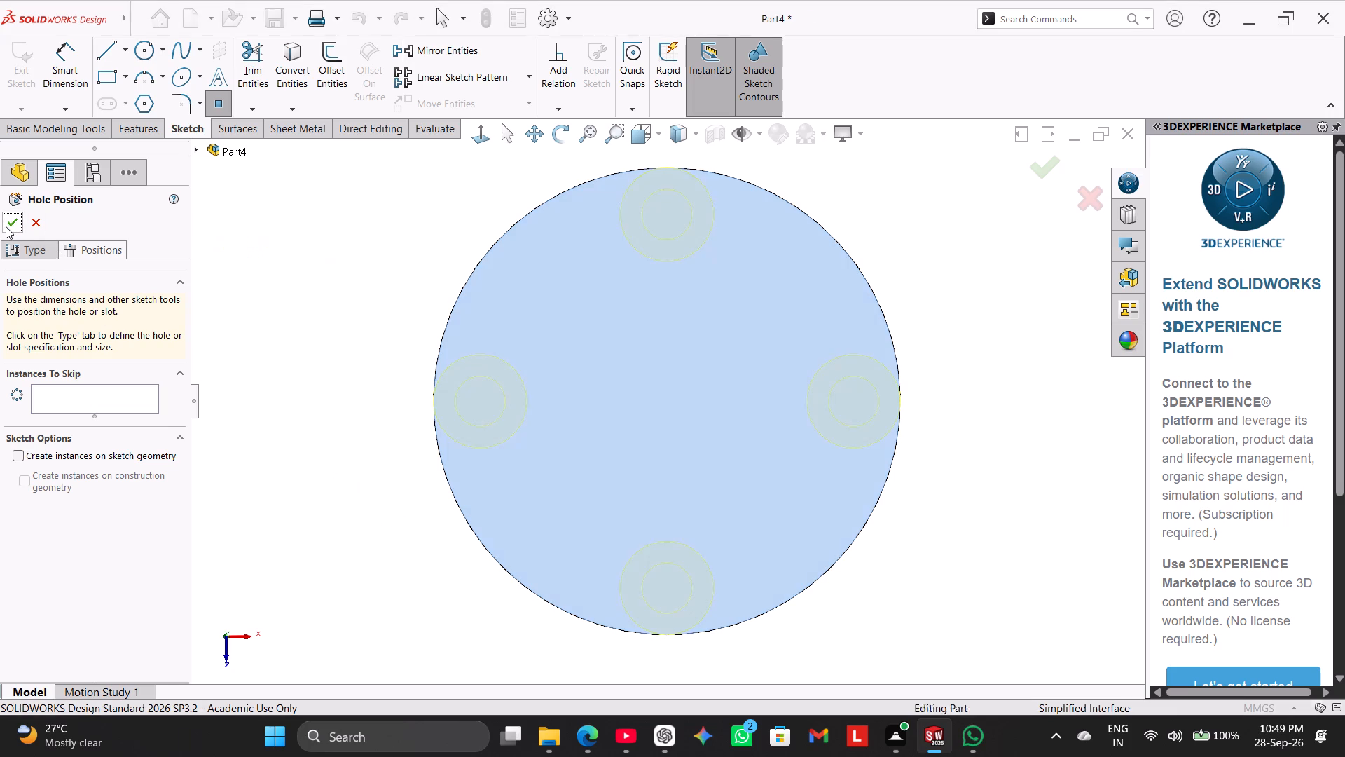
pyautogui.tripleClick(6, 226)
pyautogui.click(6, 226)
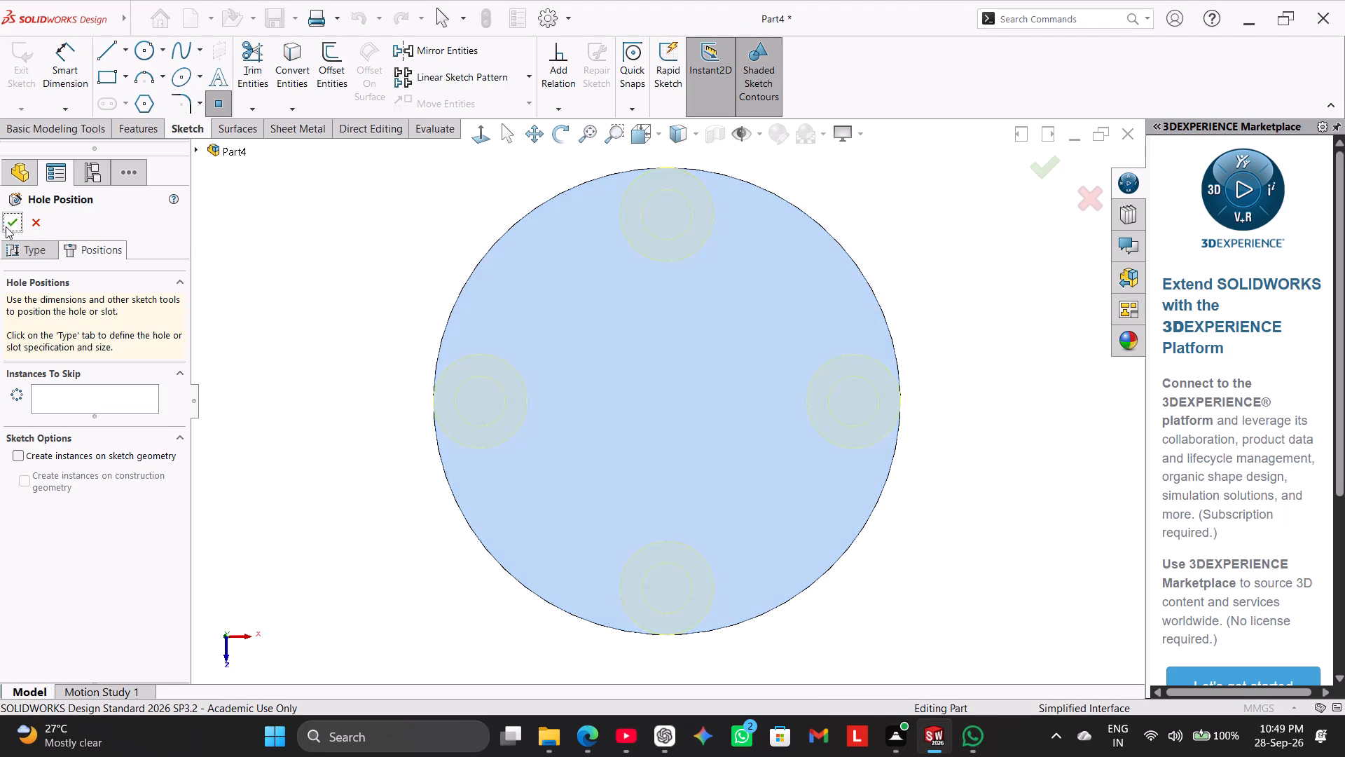
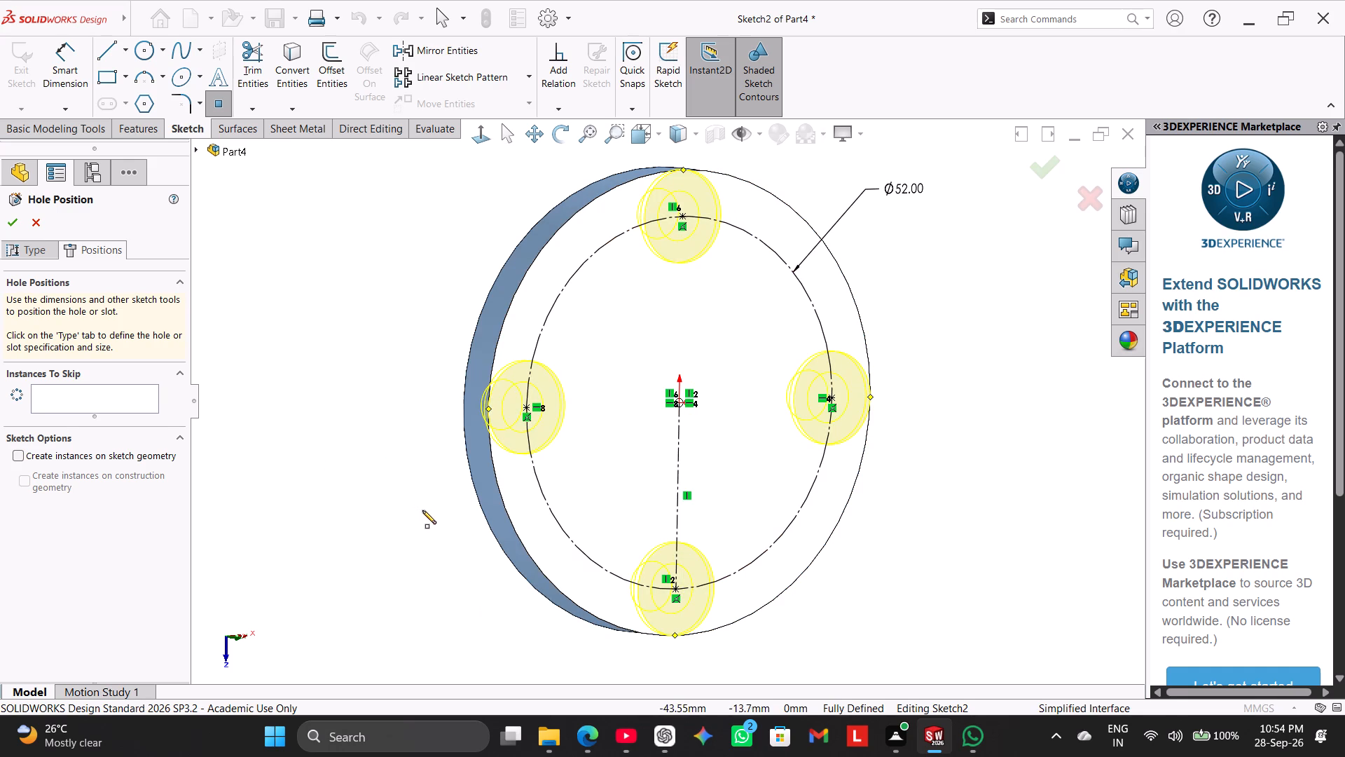
# Cancel the unfinished counterbored hole feature on the disc.
pyautogui.moveTo(410, 507); pyautogui.dragTo(374, 489, button='middle')
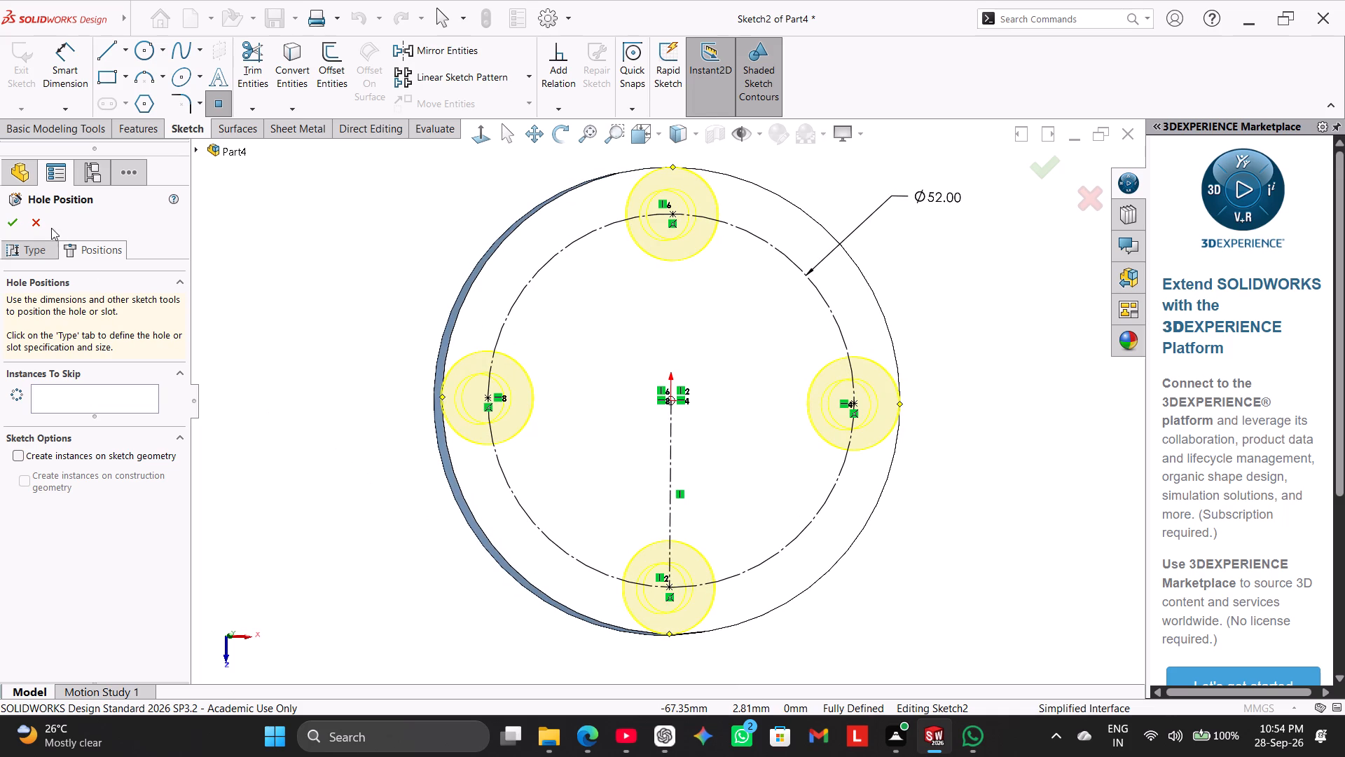
pyautogui.click(45, 221)
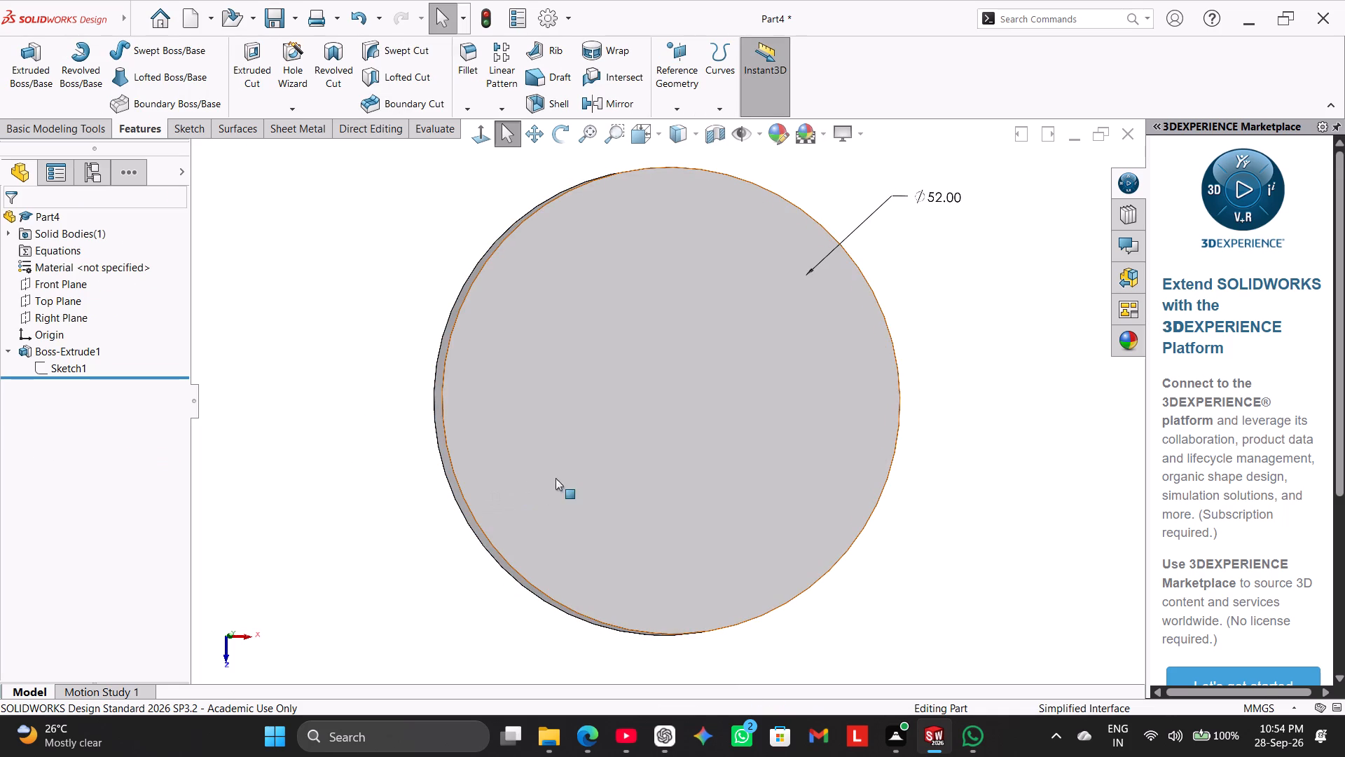
# Delete the disc's extrusion and the circle sketch it was built from.
pyautogui.rightClick(572, 476)
pyautogui.click(643, 603)
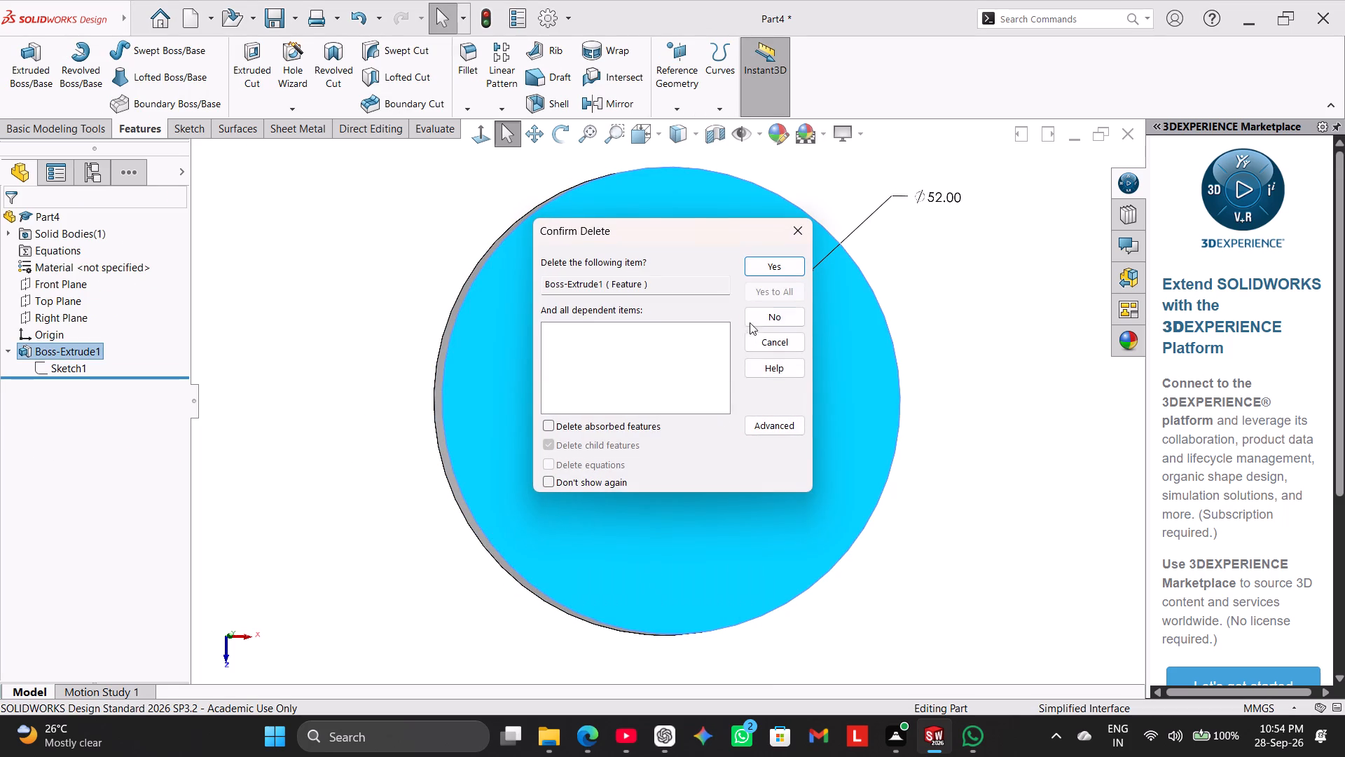
pyautogui.click(771, 266)
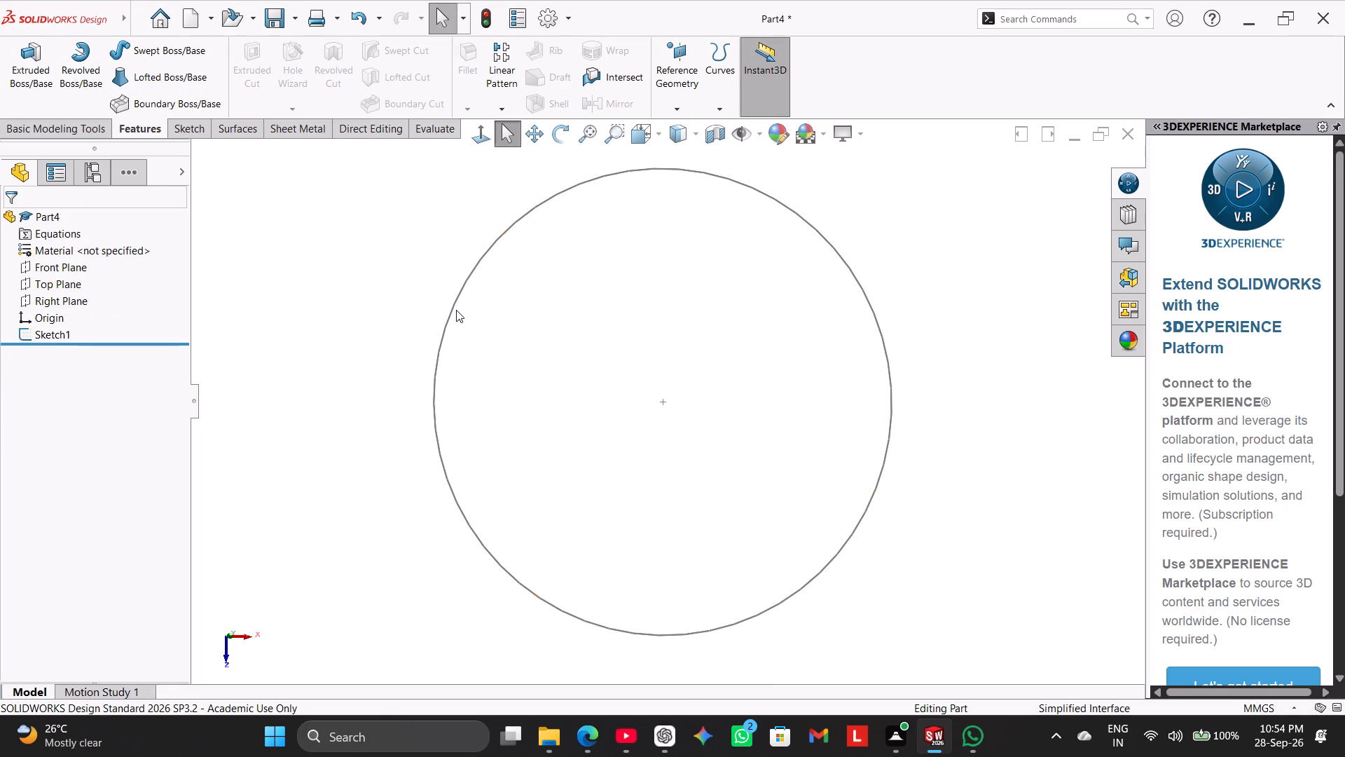
pyautogui.rightClick(451, 304)
pyautogui.click(540, 516)
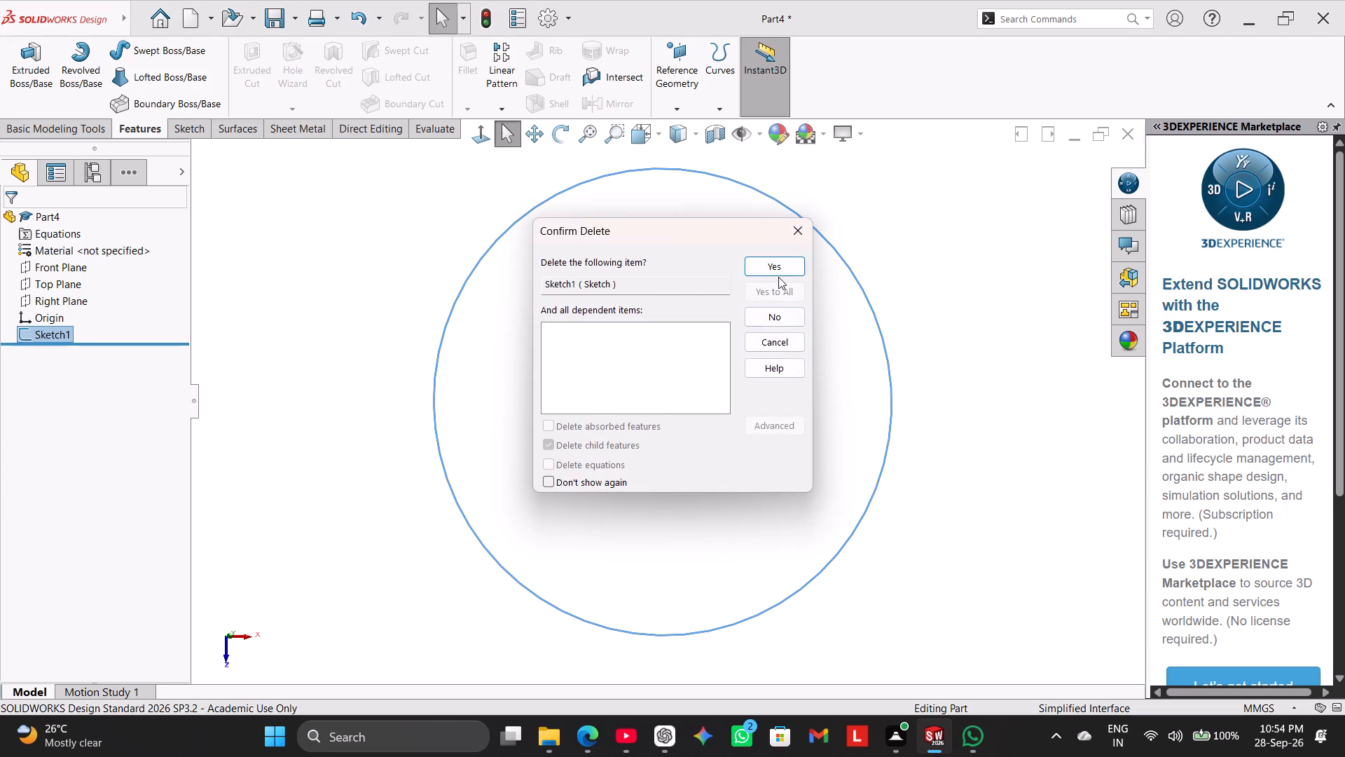
pyautogui.click(778, 277)
pyautogui.click(778, 271)
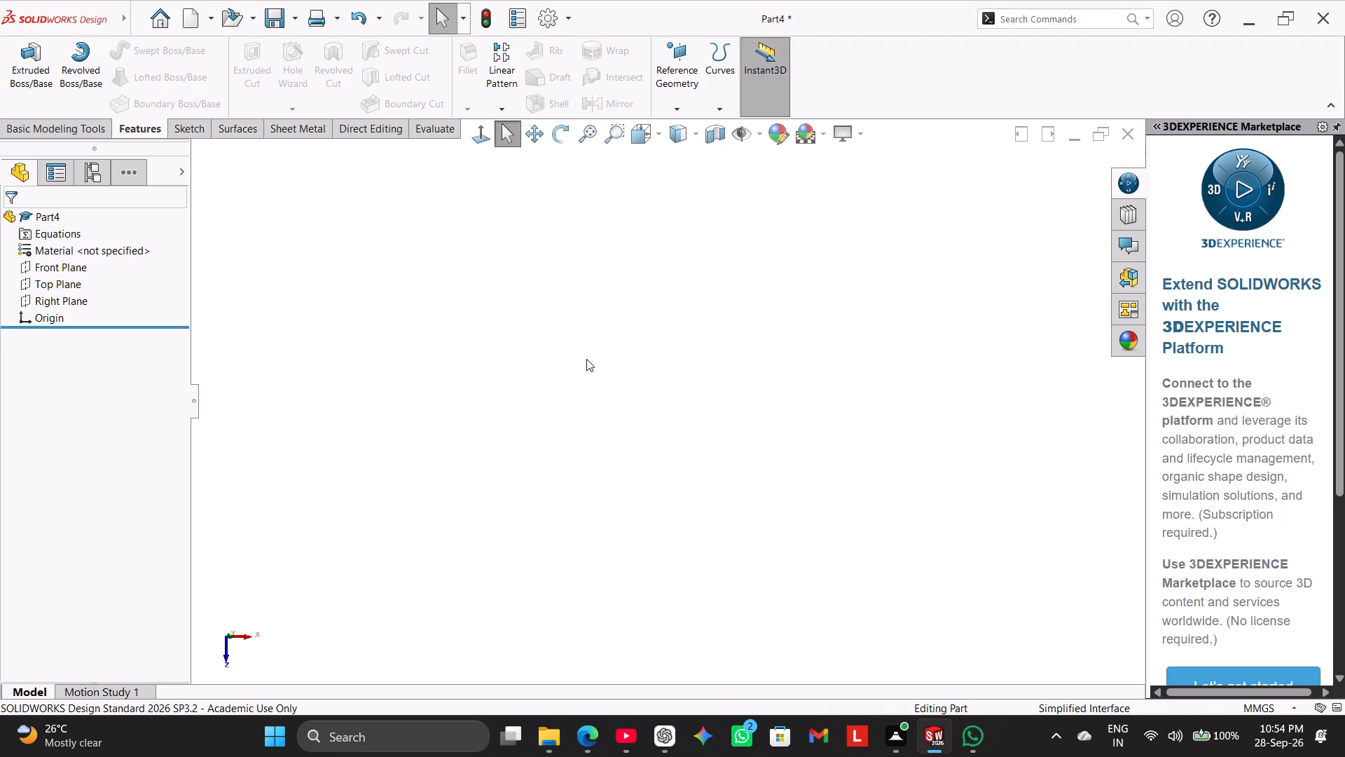
# Start a new sketch on the Front Plane.
pyautogui.click(179, 133)
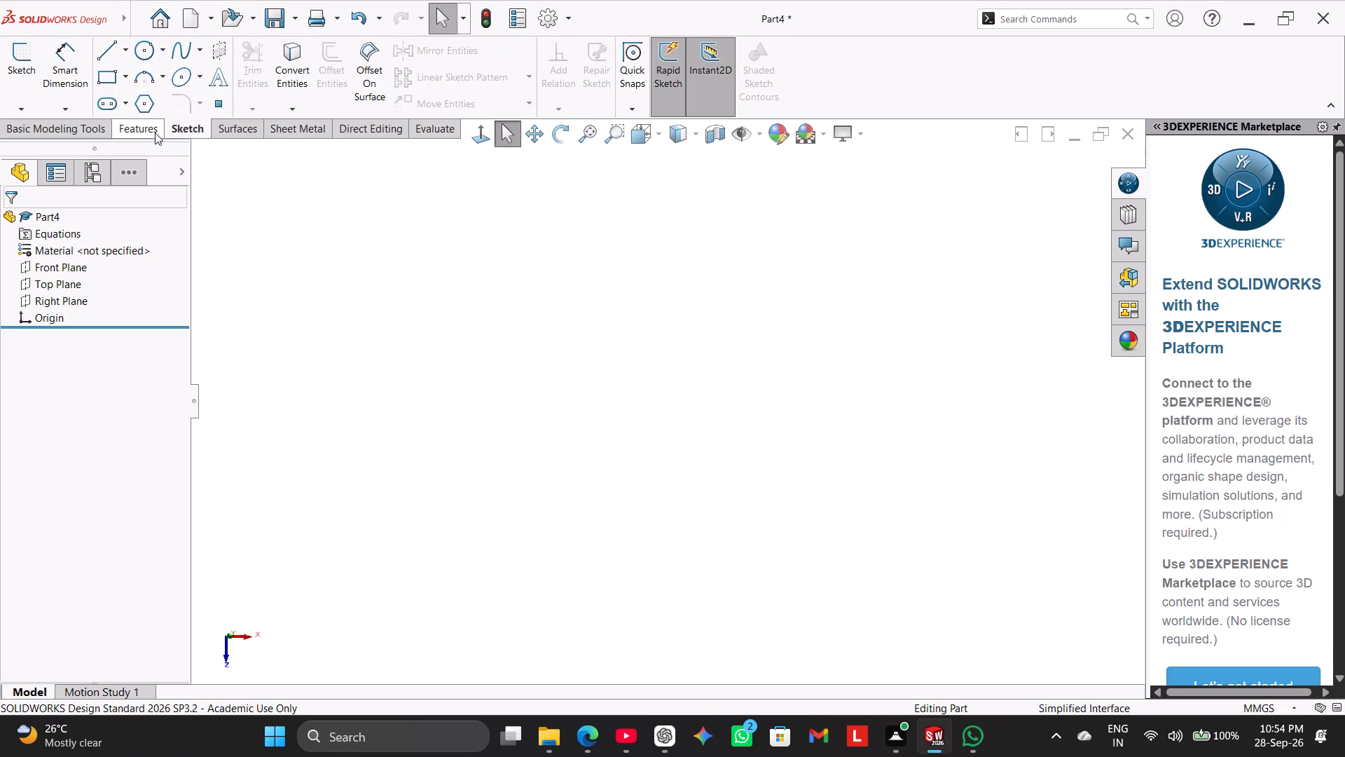
pyautogui.click(148, 131)
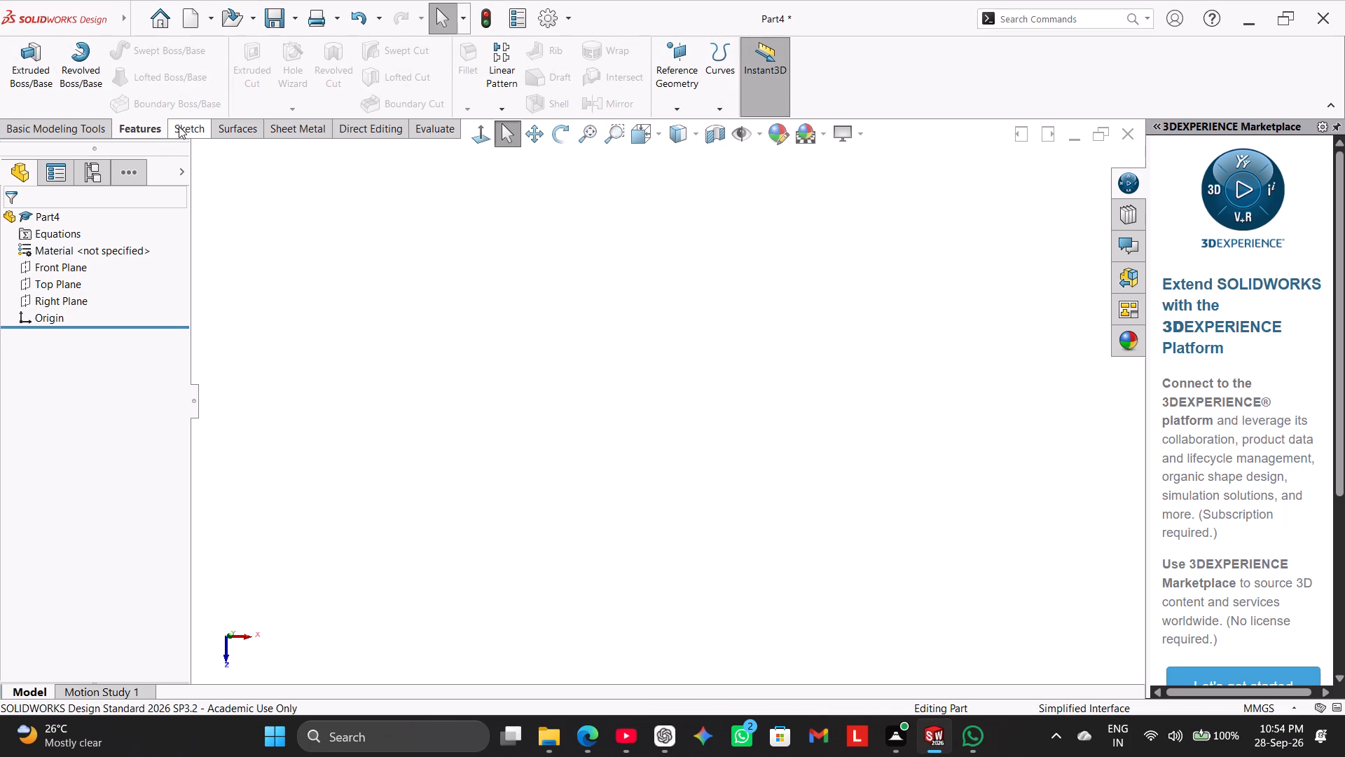
pyautogui.click(179, 125)
pyautogui.click(32, 63)
pyautogui.scroll(2, 486, 318)
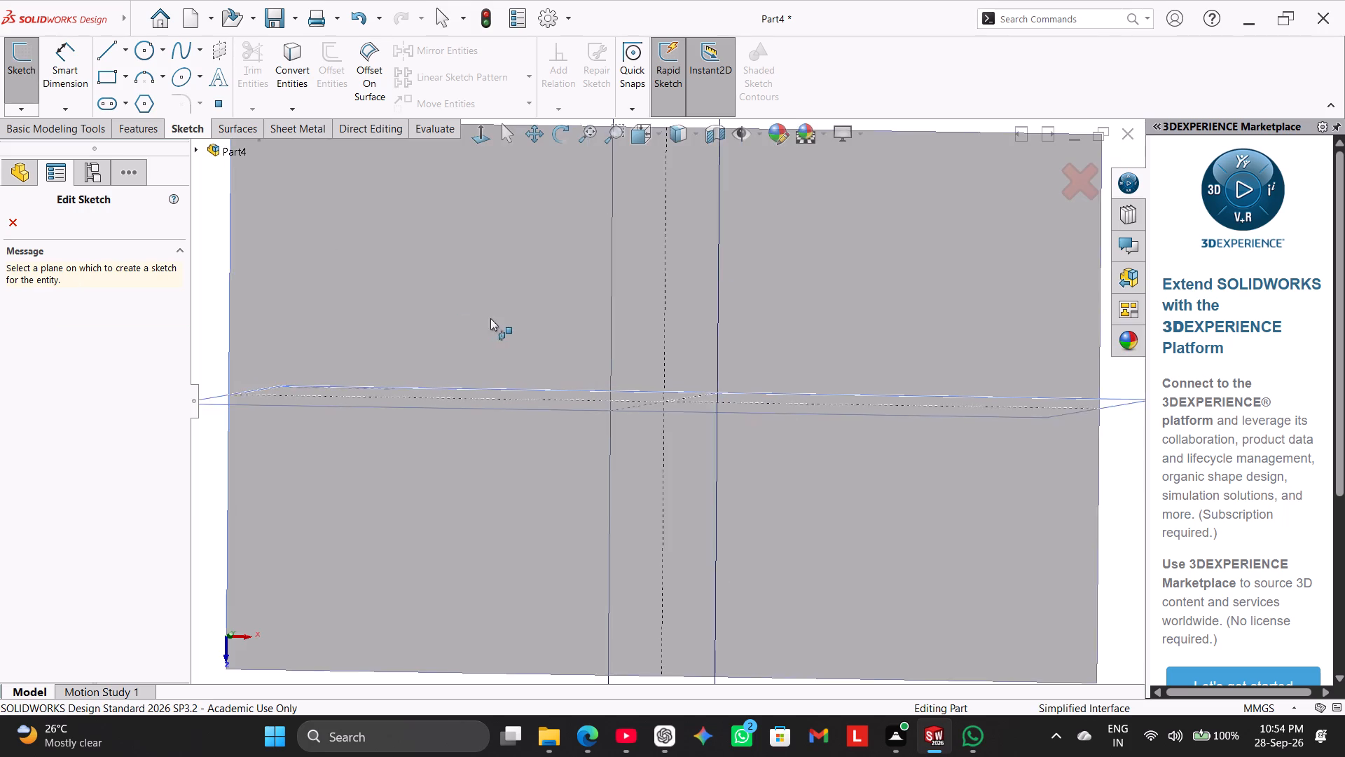
pyautogui.scroll(5, 490, 318)
pyautogui.moveTo(461, 347); pyautogui.dragTo(461, 463, button='middle')
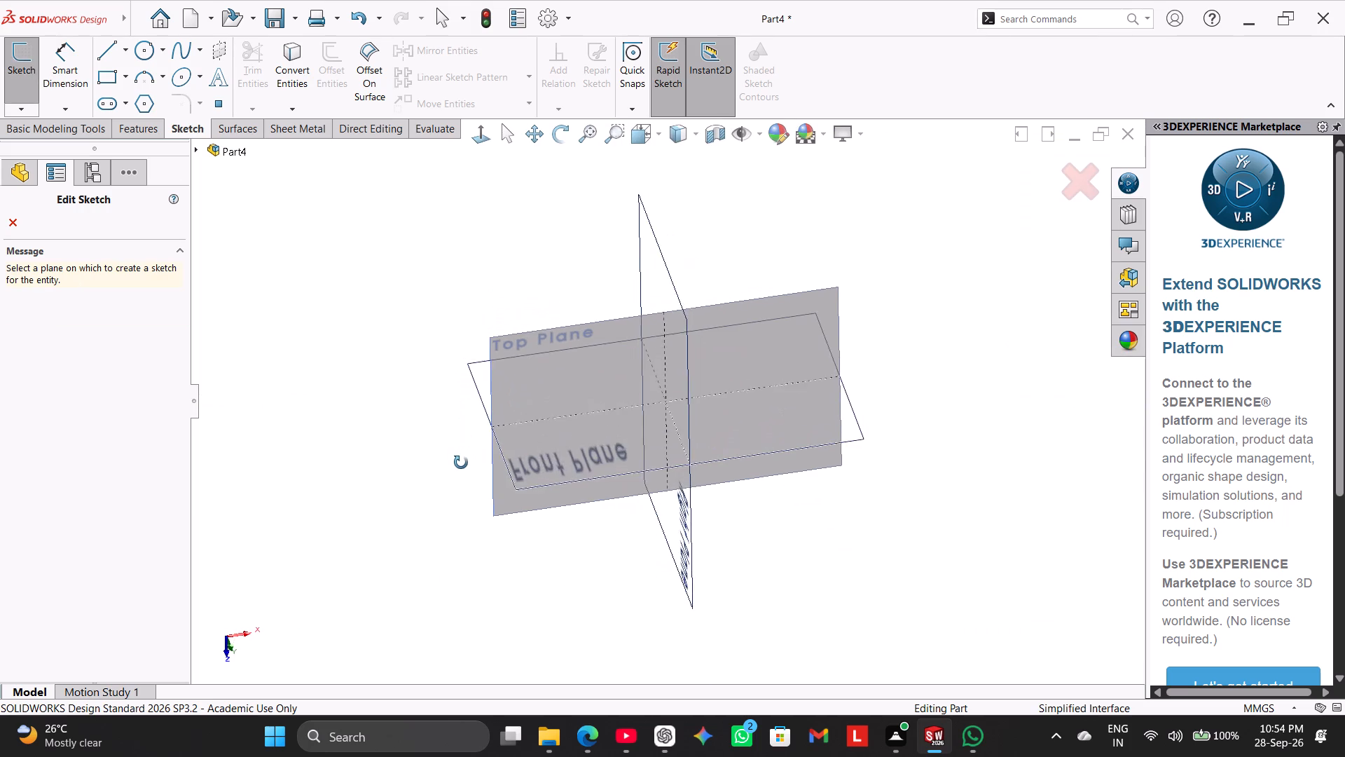
pyautogui.moveTo(461, 463); pyautogui.dragTo(458, 461, button='middle')
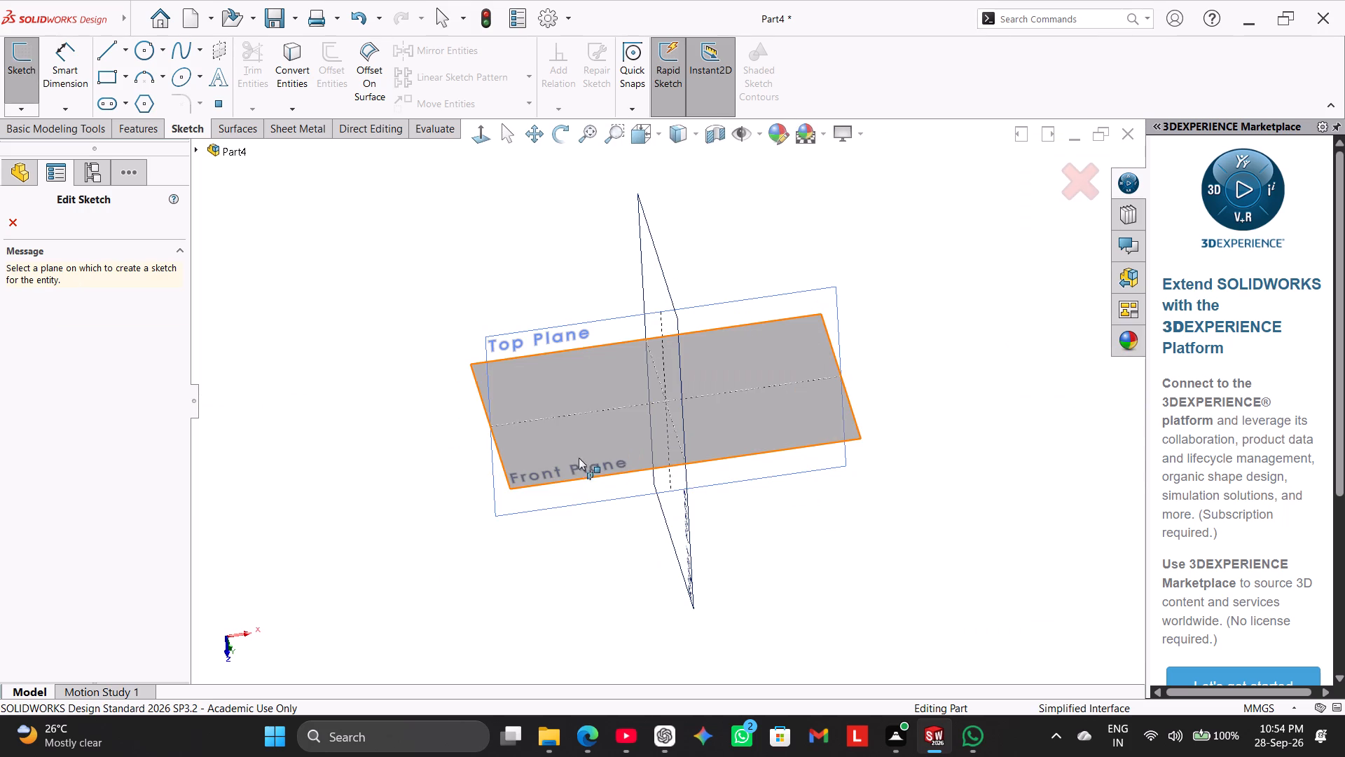
pyautogui.click(565, 468)
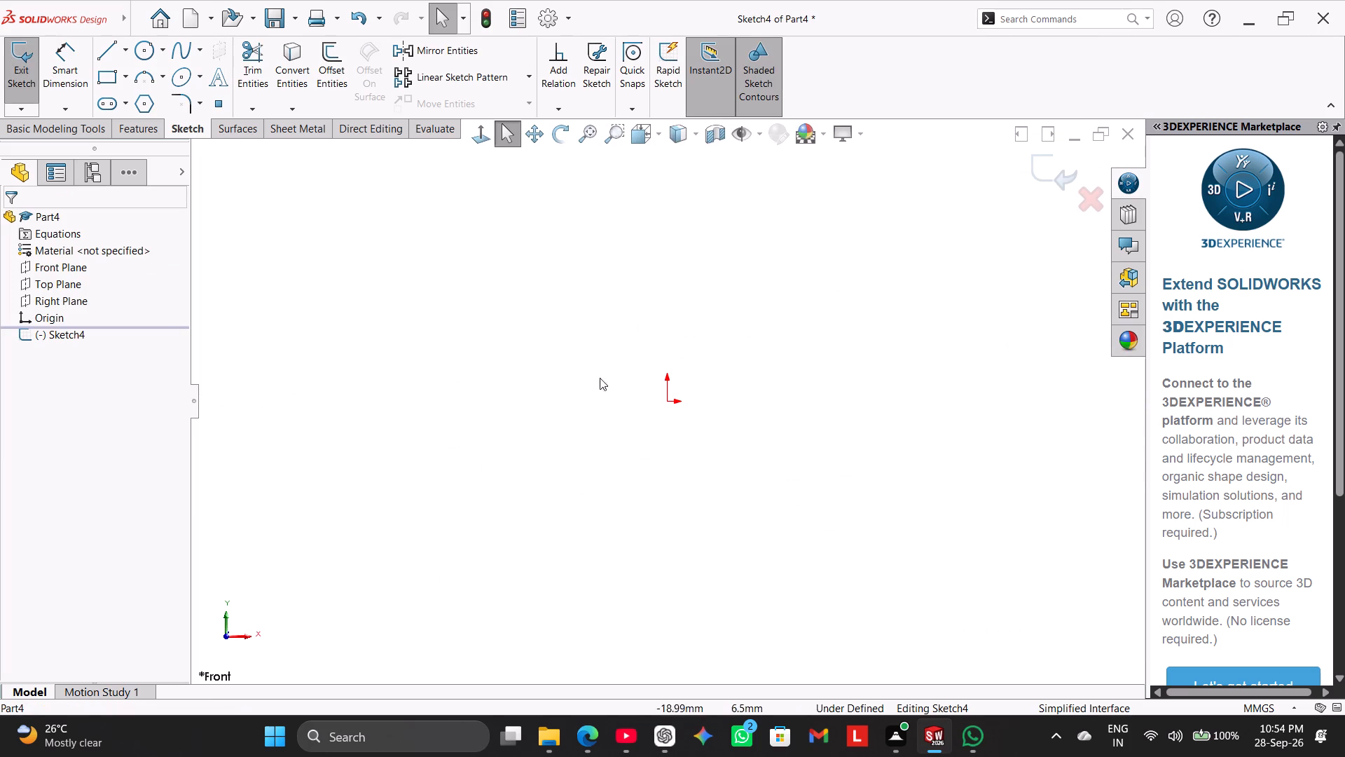
pyautogui.scroll(1, 702, 348)
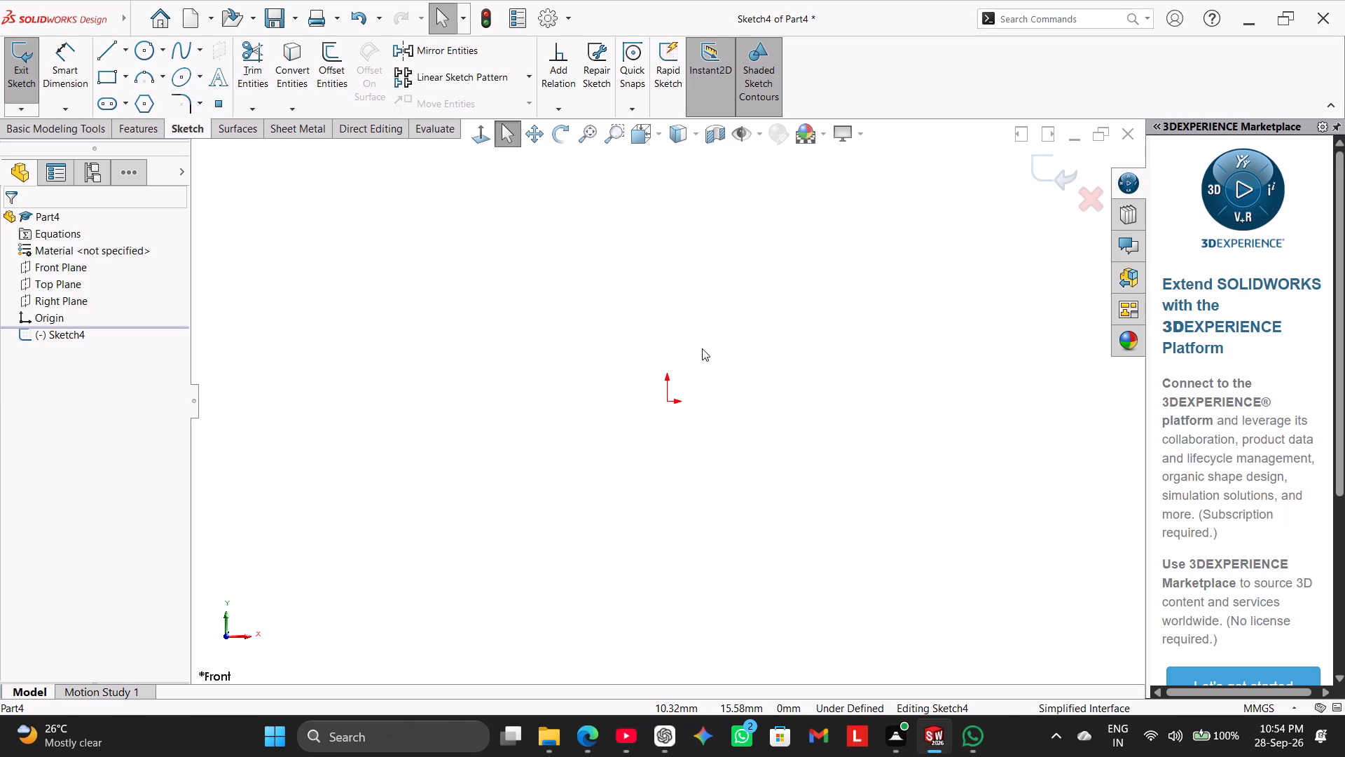
# Draw a vertical centerline about 125 mm long upward from the origin.
pyautogui.click(125, 48)
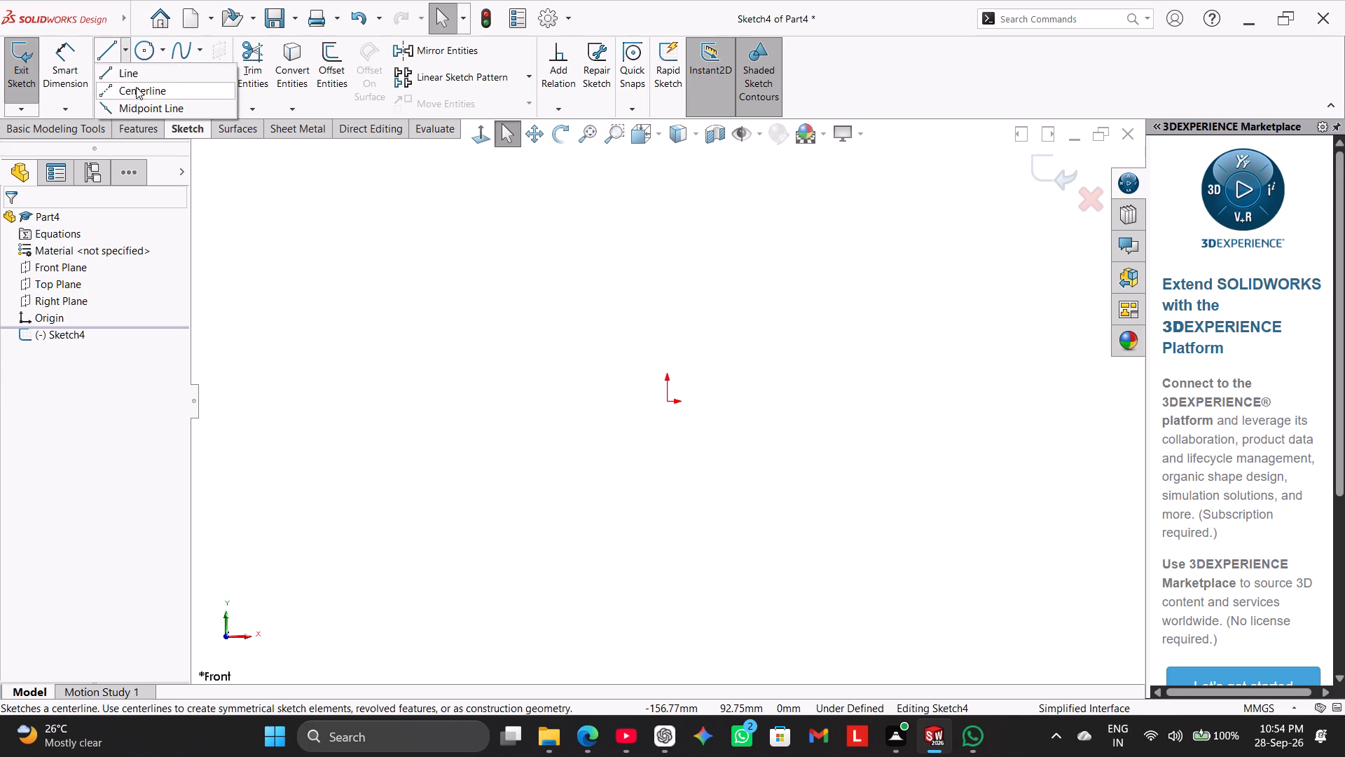
pyautogui.click(138, 88)
pyautogui.scroll(3, 604, 257)
pyautogui.scroll(-3, 636, 266)
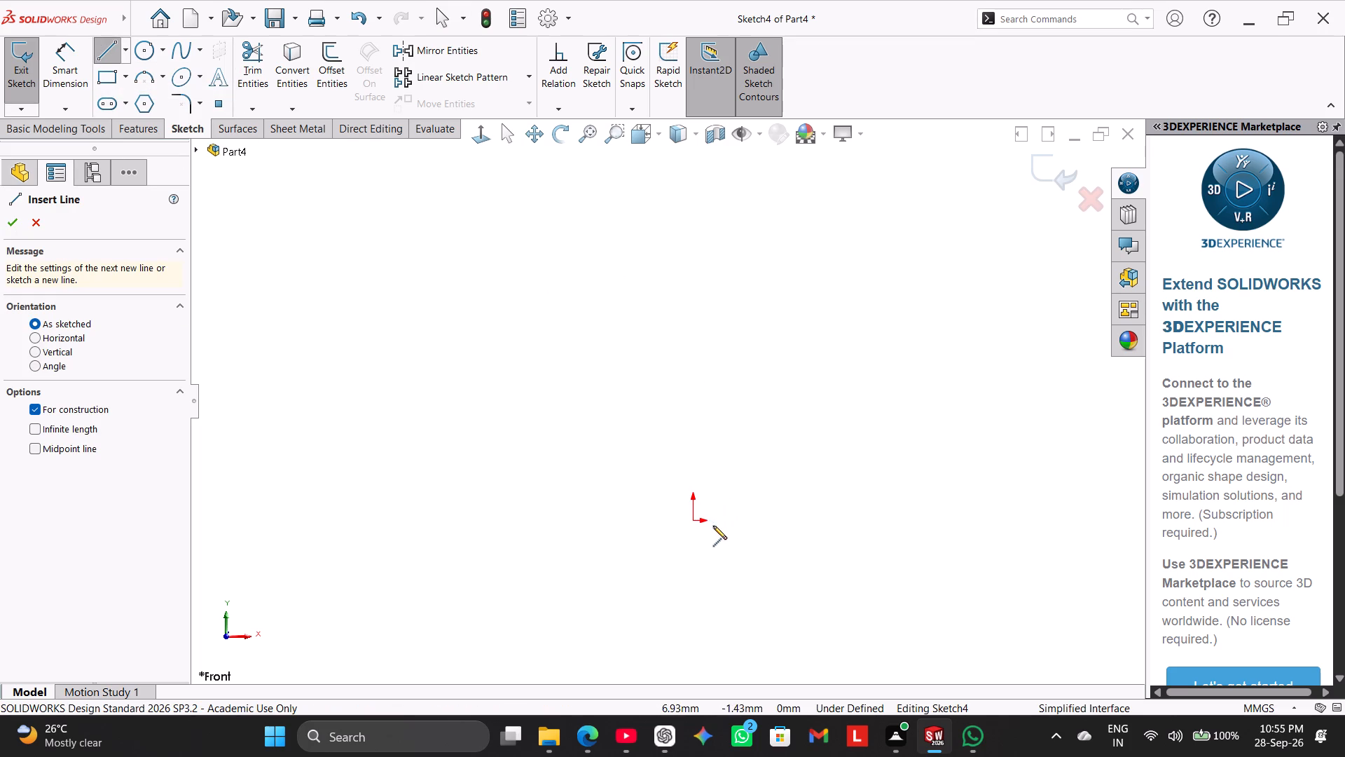
pyautogui.click(693, 518)
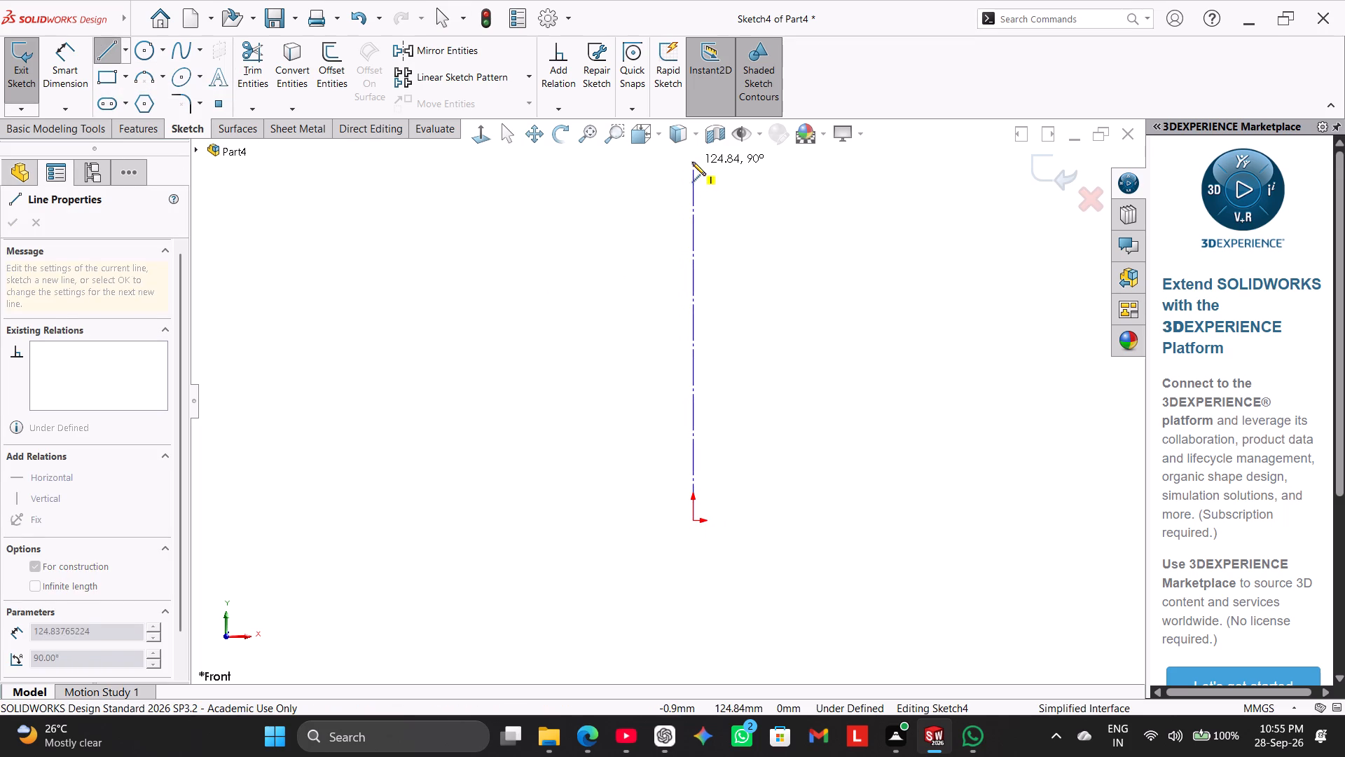
pyautogui.click(692, 162)
pyautogui.rightClick(832, 200)
pyautogui.click(843, 207)
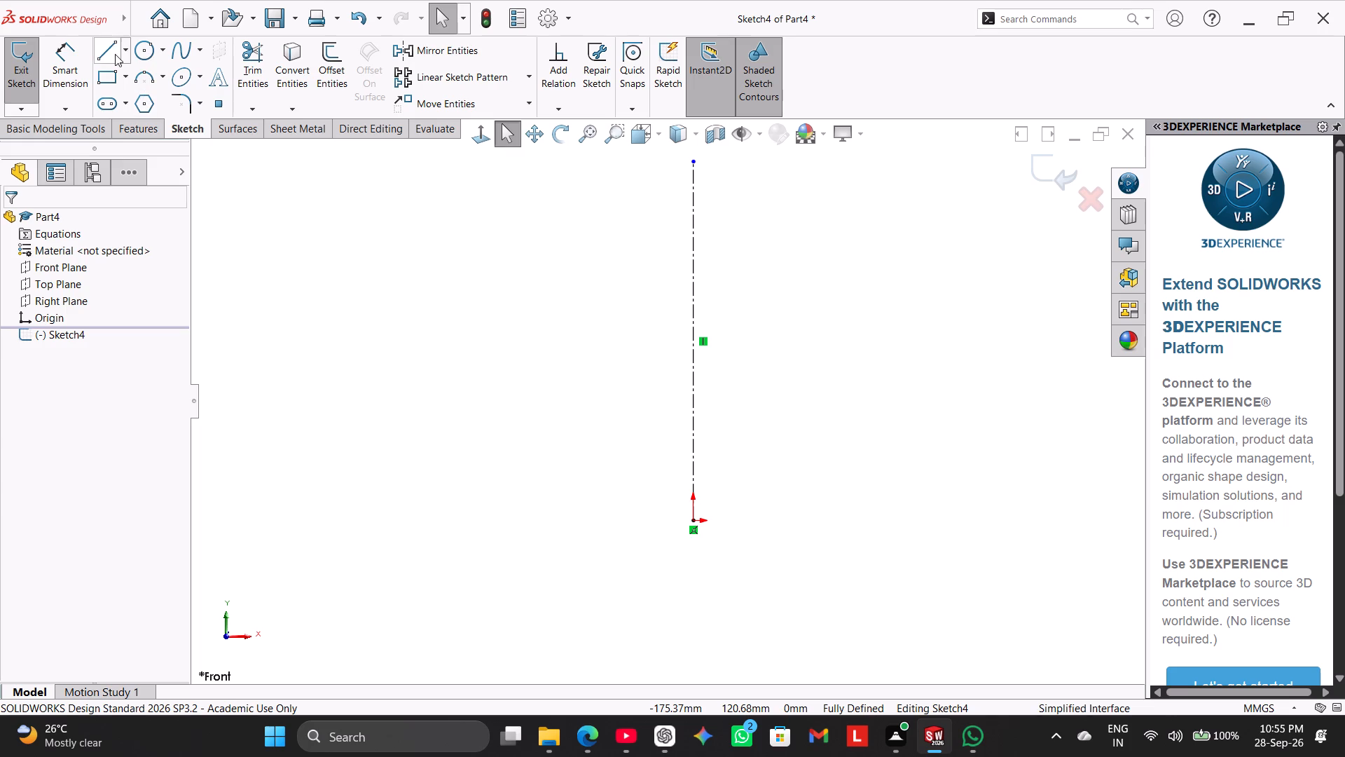
# Draw a stepped half profile from origin to centerline: about 91 mm base, 16 mm flange edge, 75 mm neck and 32 mm wider top section.
pyautogui.click(111, 49)
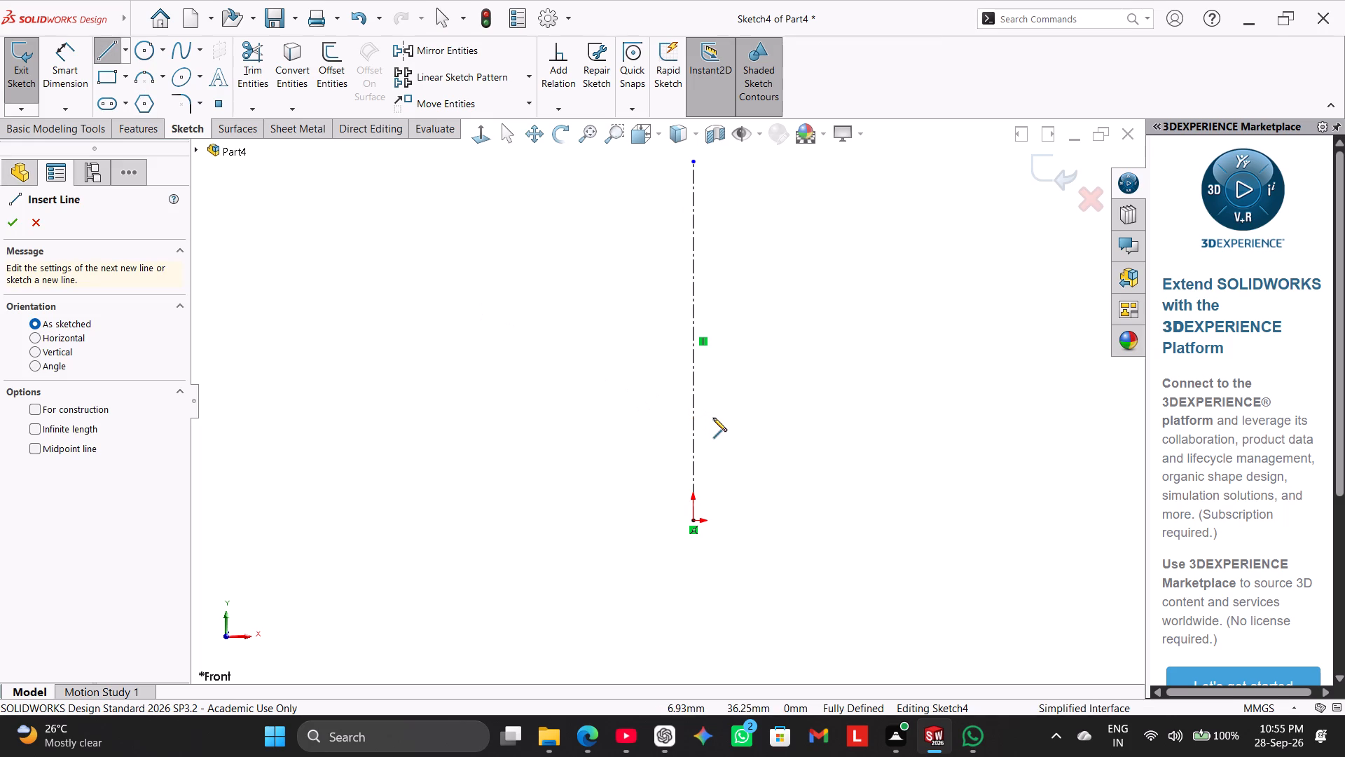
pyautogui.click(694, 522)
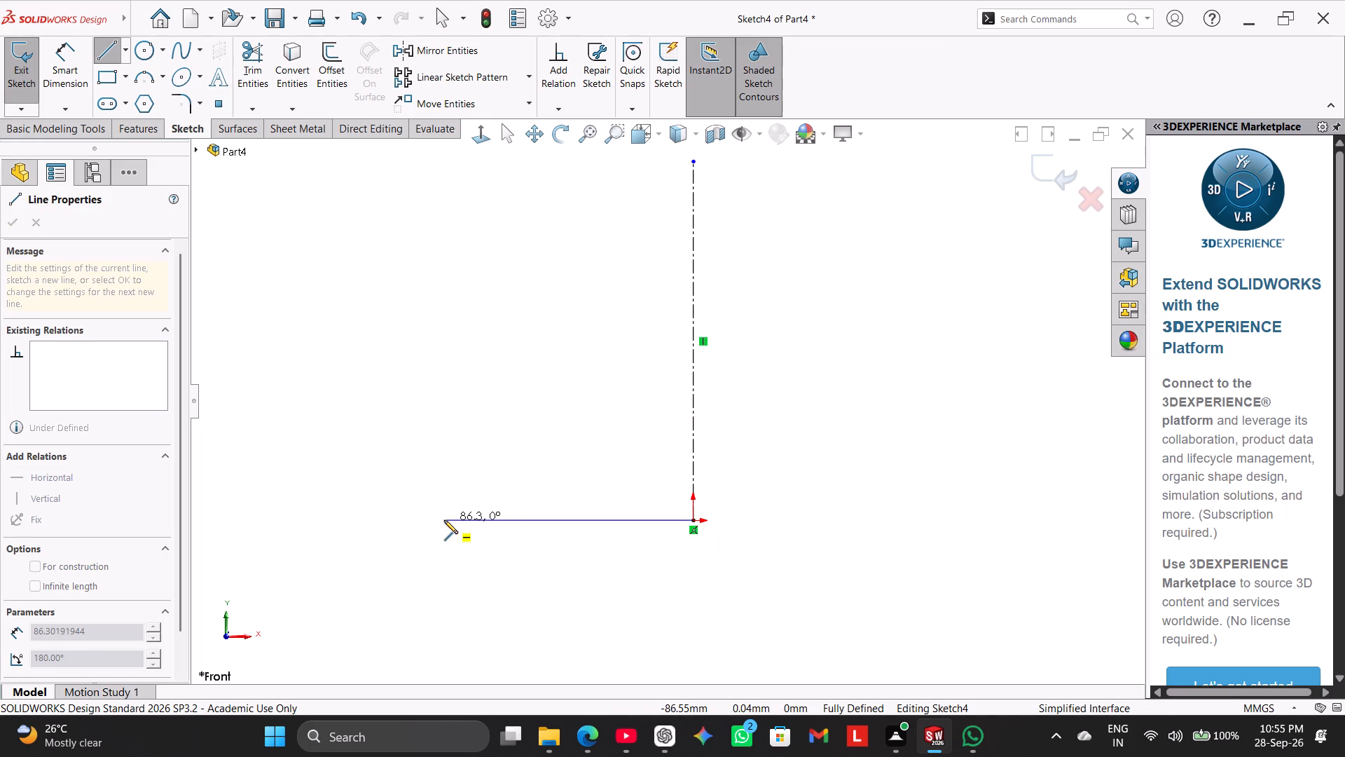
pyautogui.click(434, 520)
pyautogui.click(436, 475)
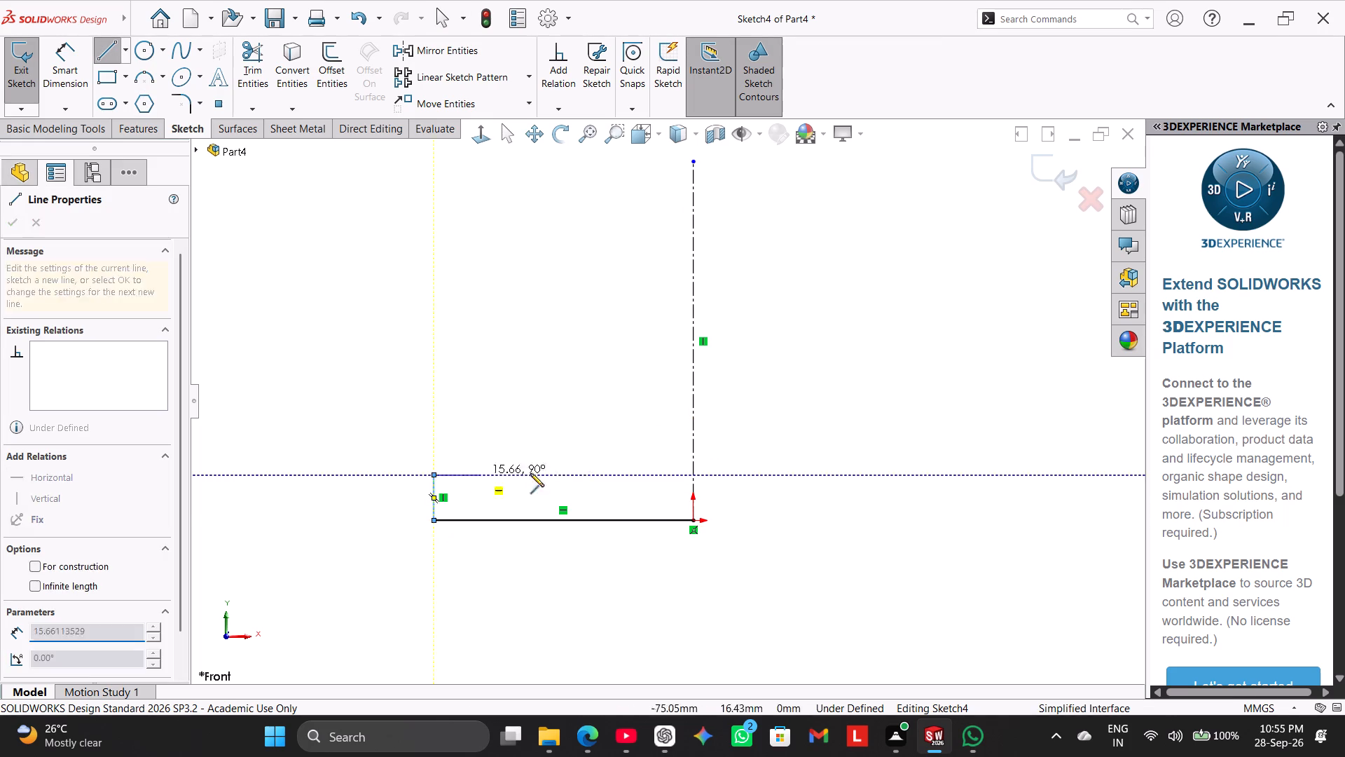
pyautogui.click(618, 477)
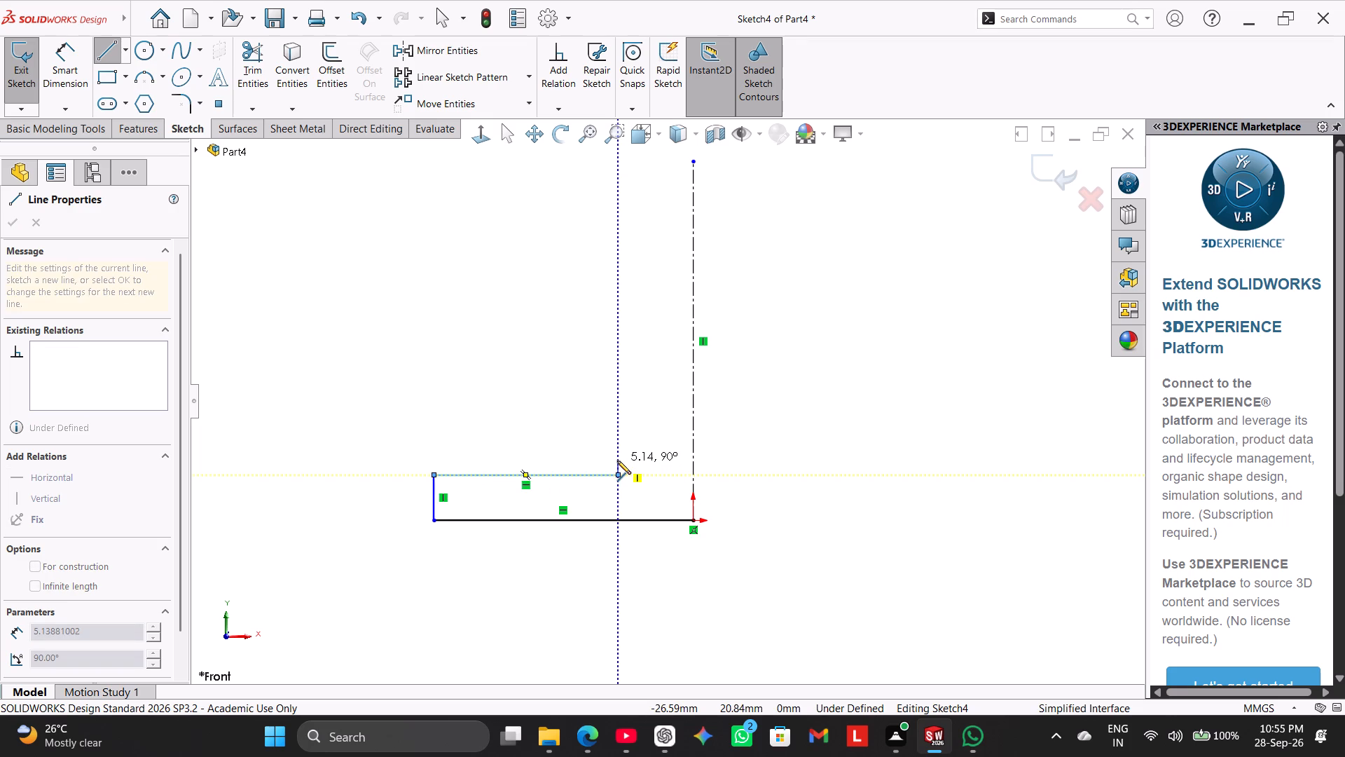
pyautogui.click(616, 259)
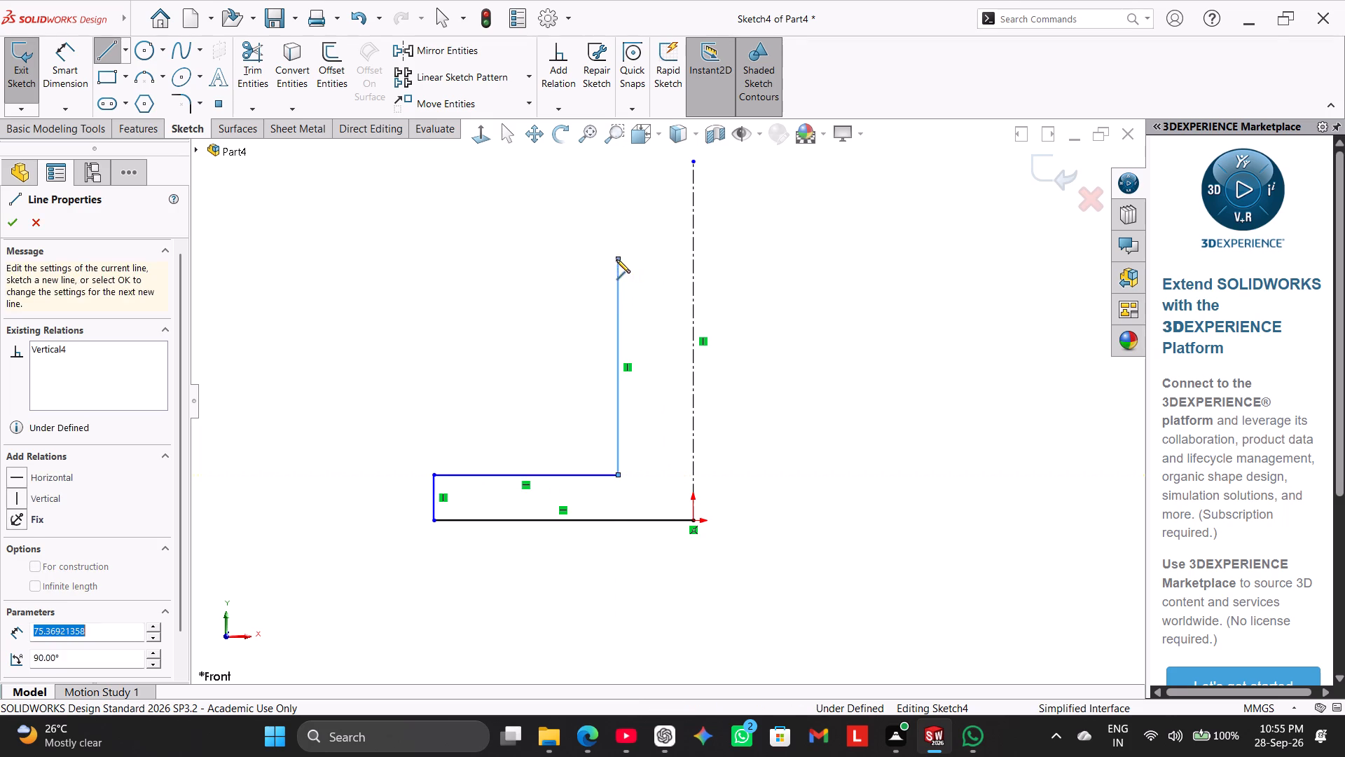
pyautogui.moveTo(574, 261); pyautogui.dragTo(574, 252)
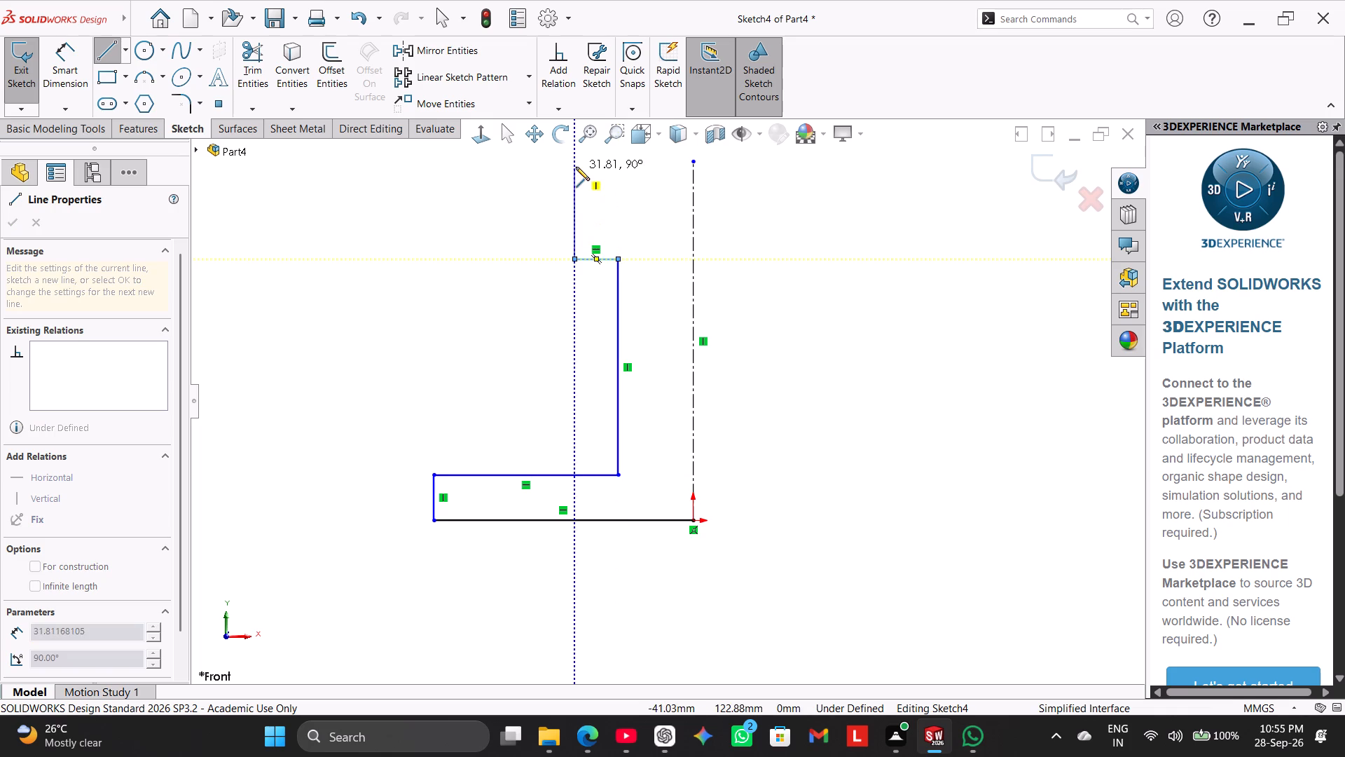
pyautogui.click(576, 167)
pyautogui.click(693, 170)
pyautogui.rightClick(749, 184)
pyautogui.click(785, 192)
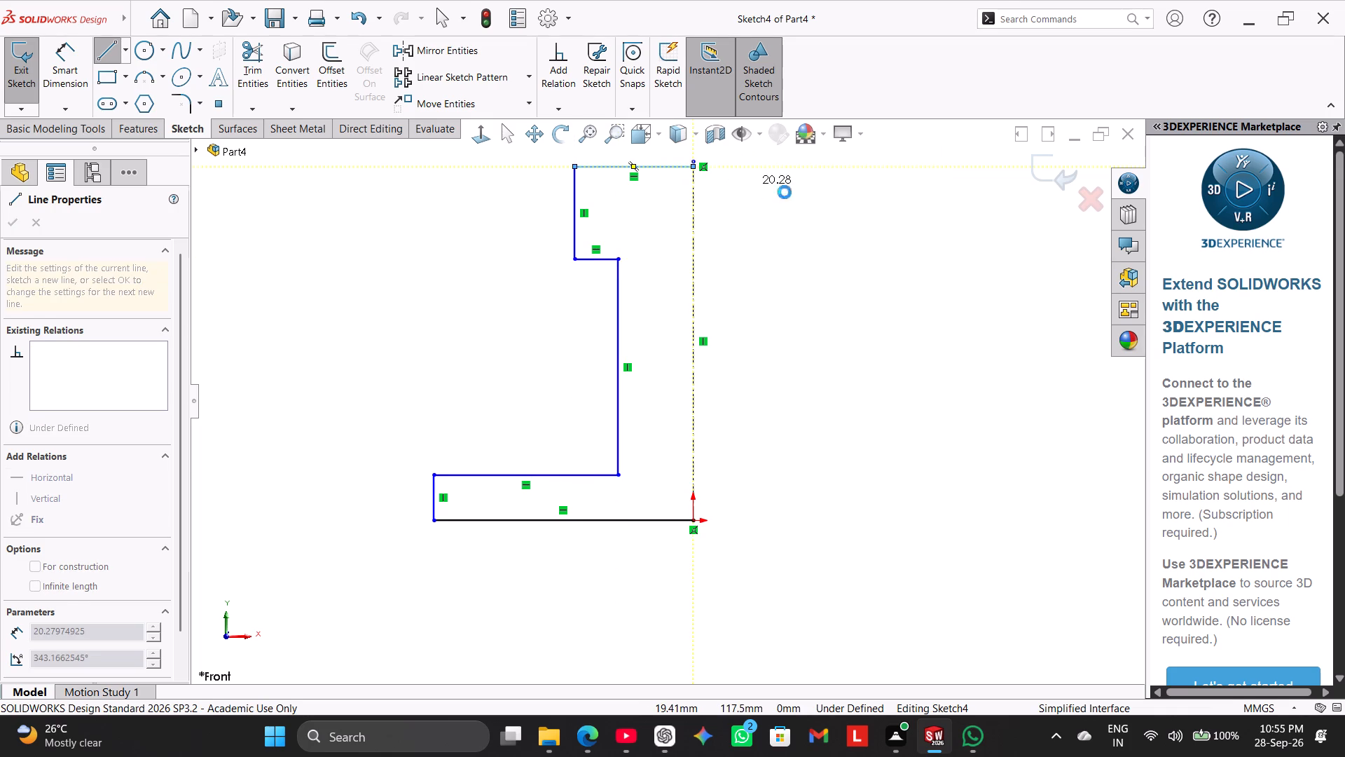
# Dimension the flange's outer edge across the centerline as a 65 mm diameter.
pyautogui.click(62, 56)
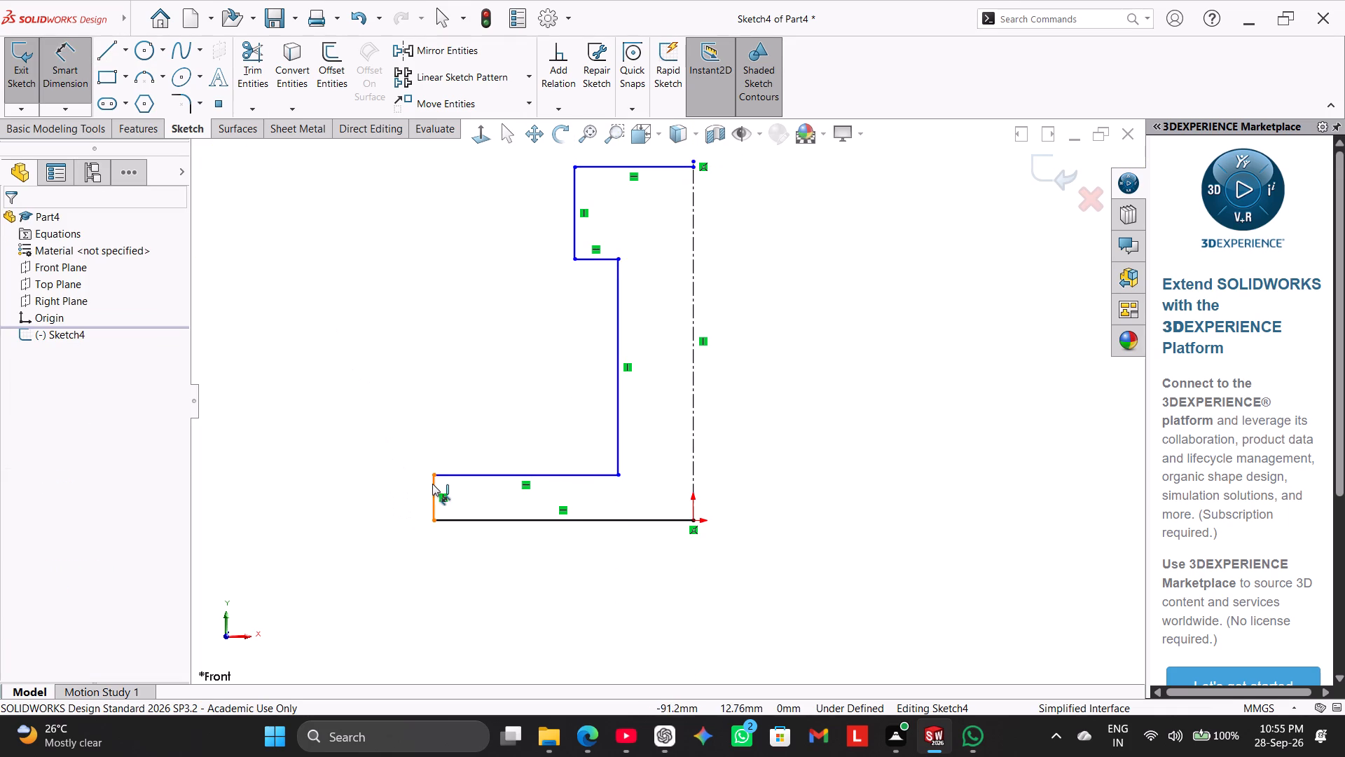
pyautogui.click(432, 484)
pyautogui.click(694, 482)
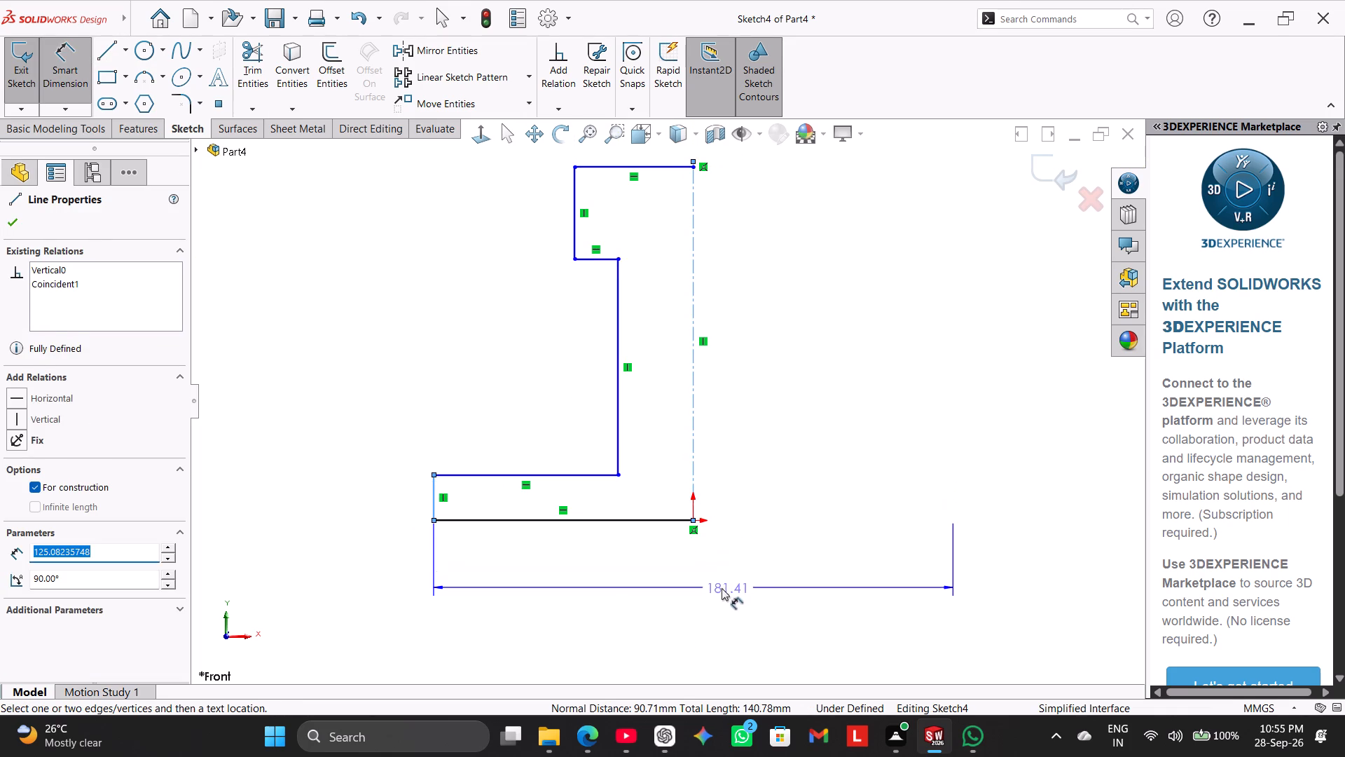
pyautogui.click(721, 588)
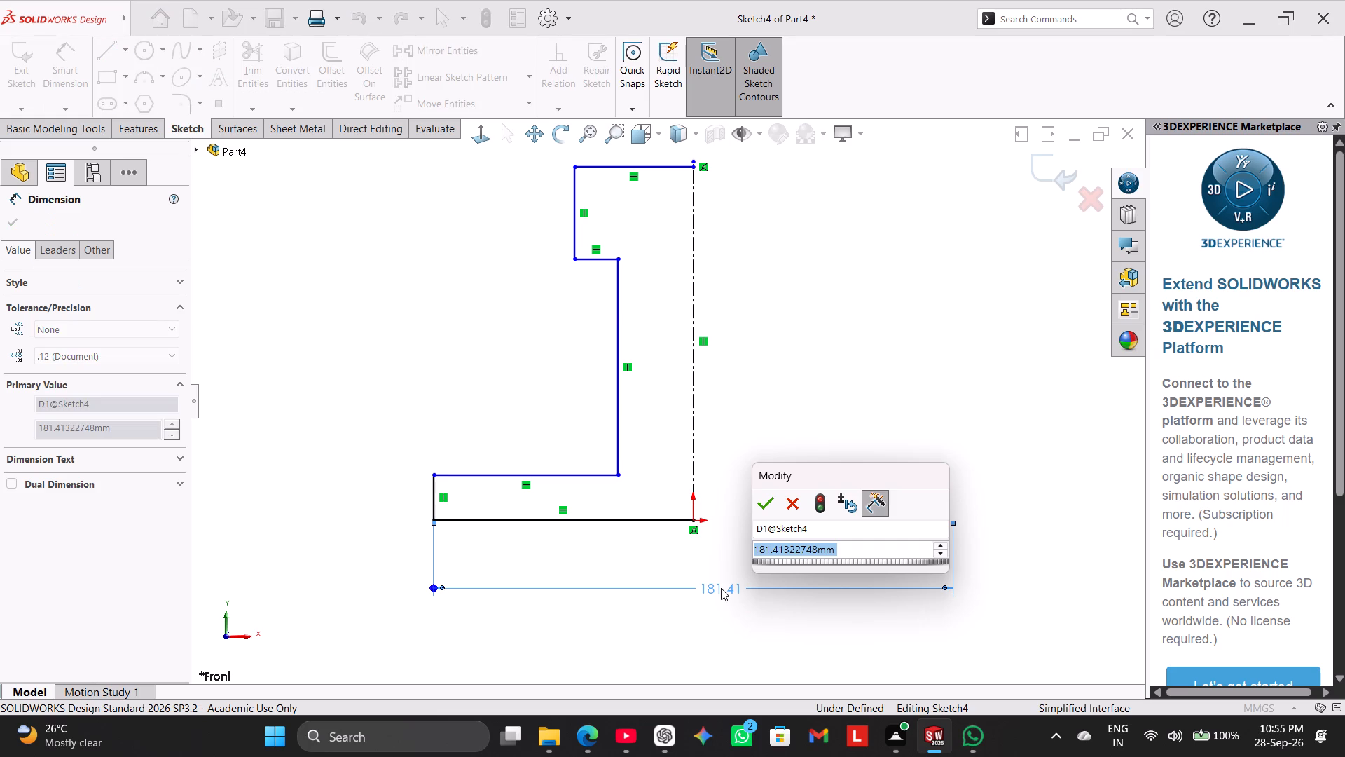
pyautogui.write('65')
pyautogui.press('Return')
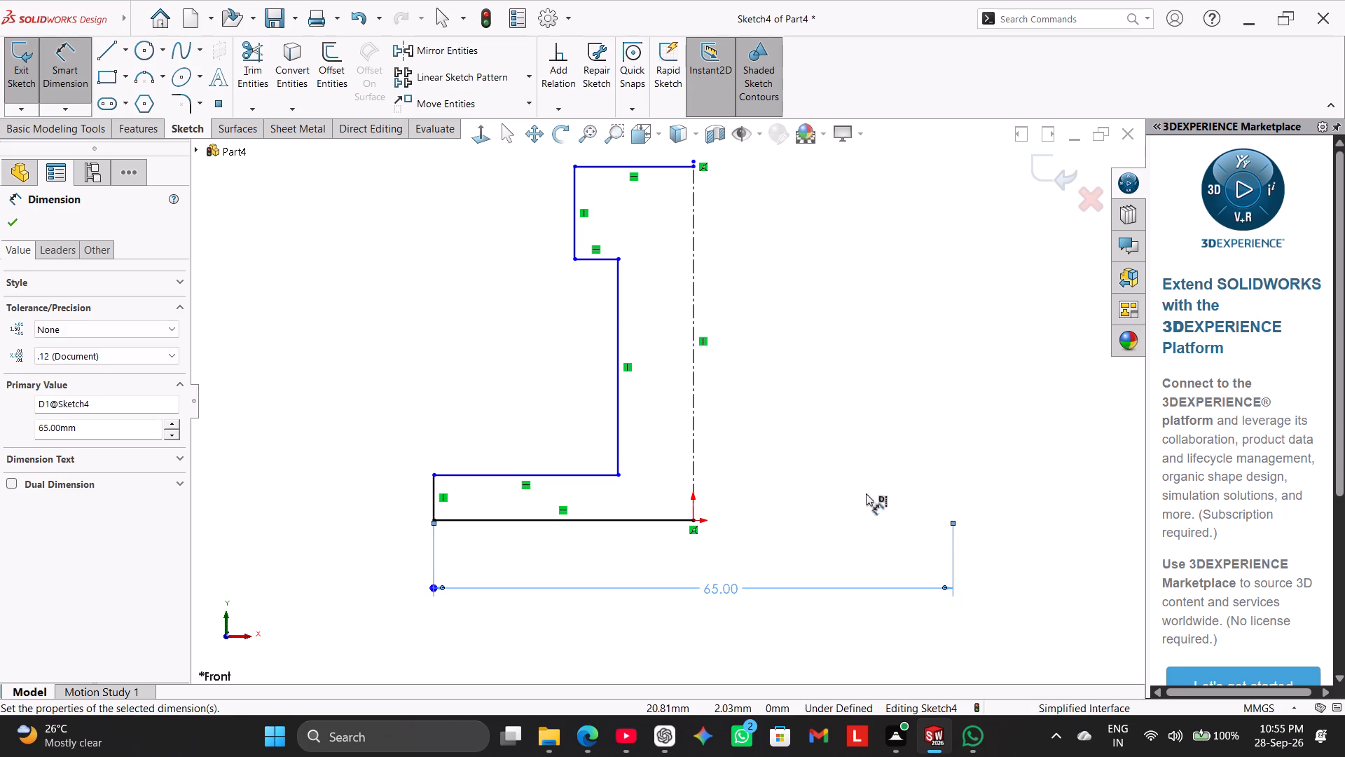
pyautogui.rightClick(870, 450)
pyautogui.click(904, 491)
# Dimension the neck's vertical line across the centerline as a 36 mm diameter.
pyautogui.scroll(1, 803, 435)
pyautogui.scroll(-2, 794, 432)
pyautogui.click(76, 67)
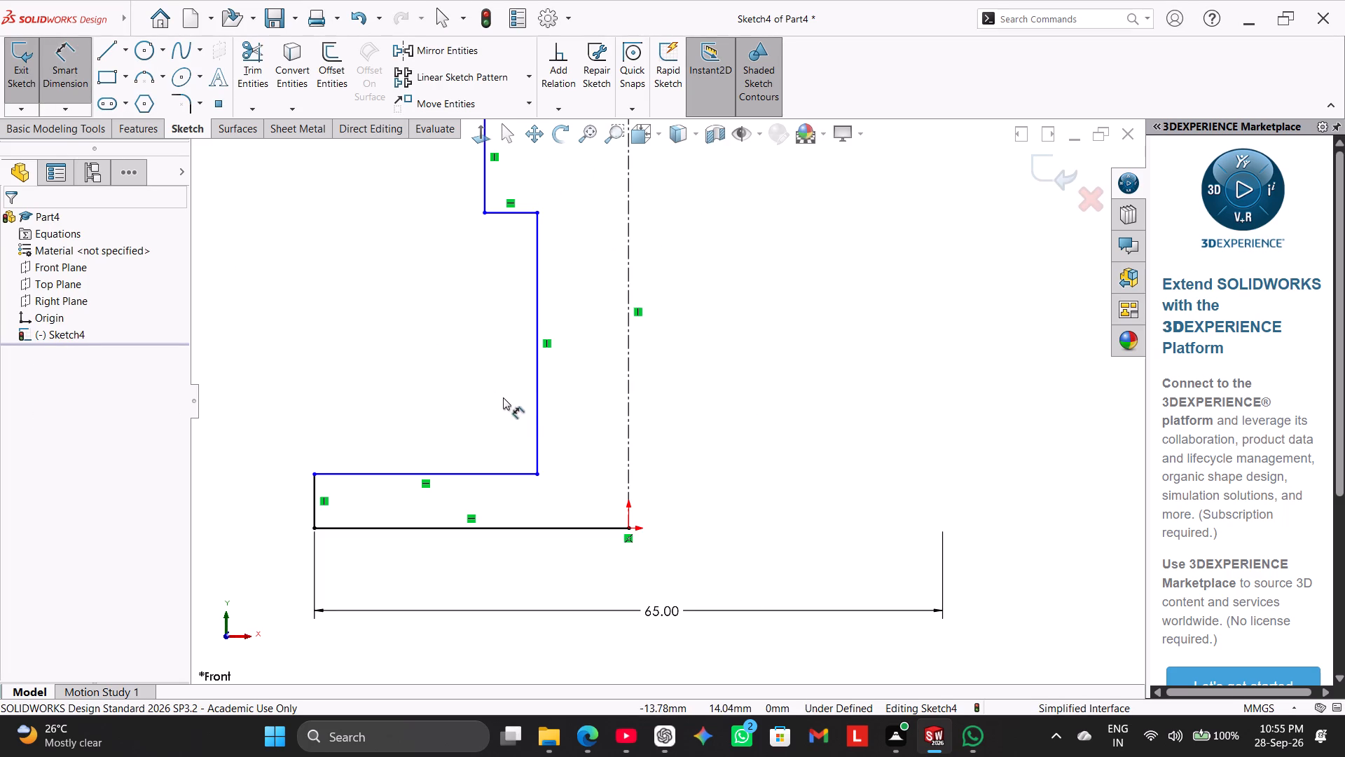
pyautogui.click(534, 407)
pyautogui.click(626, 408)
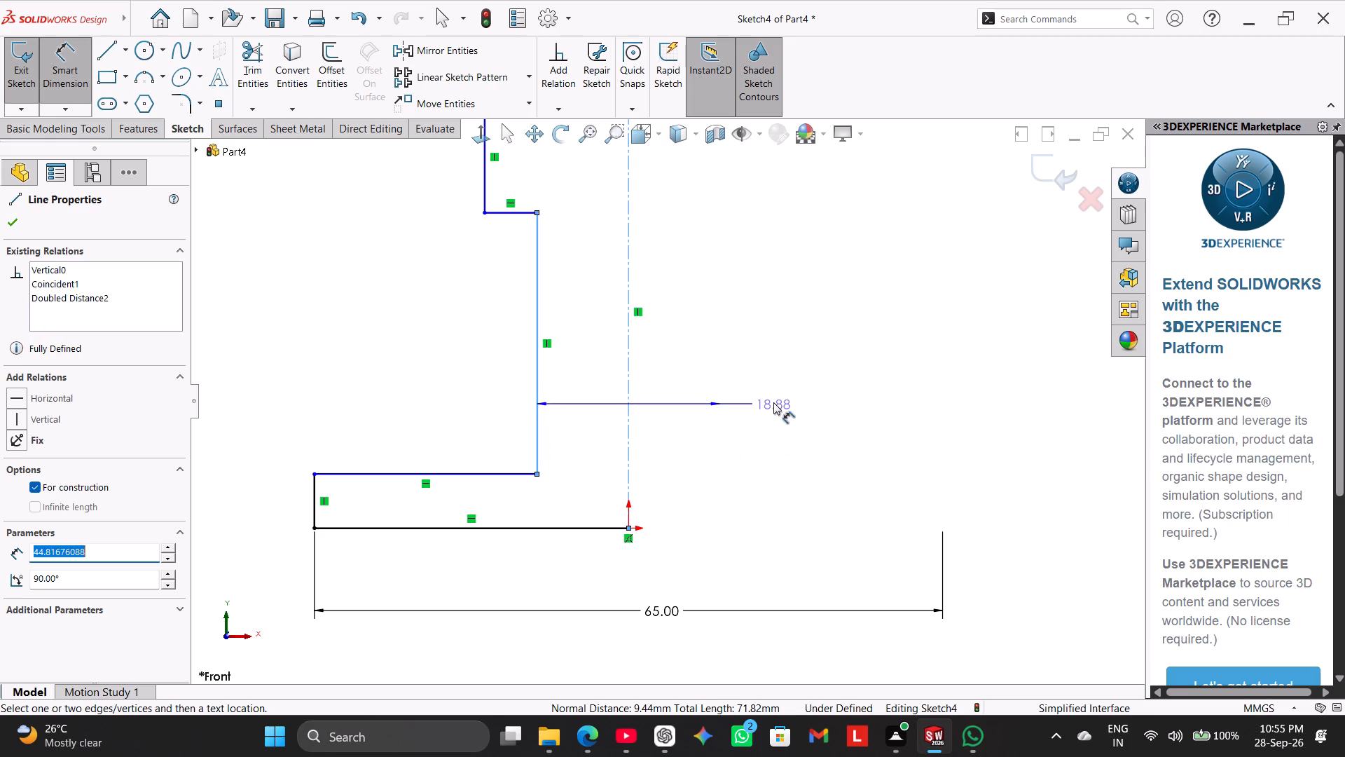
pyautogui.click(773, 402)
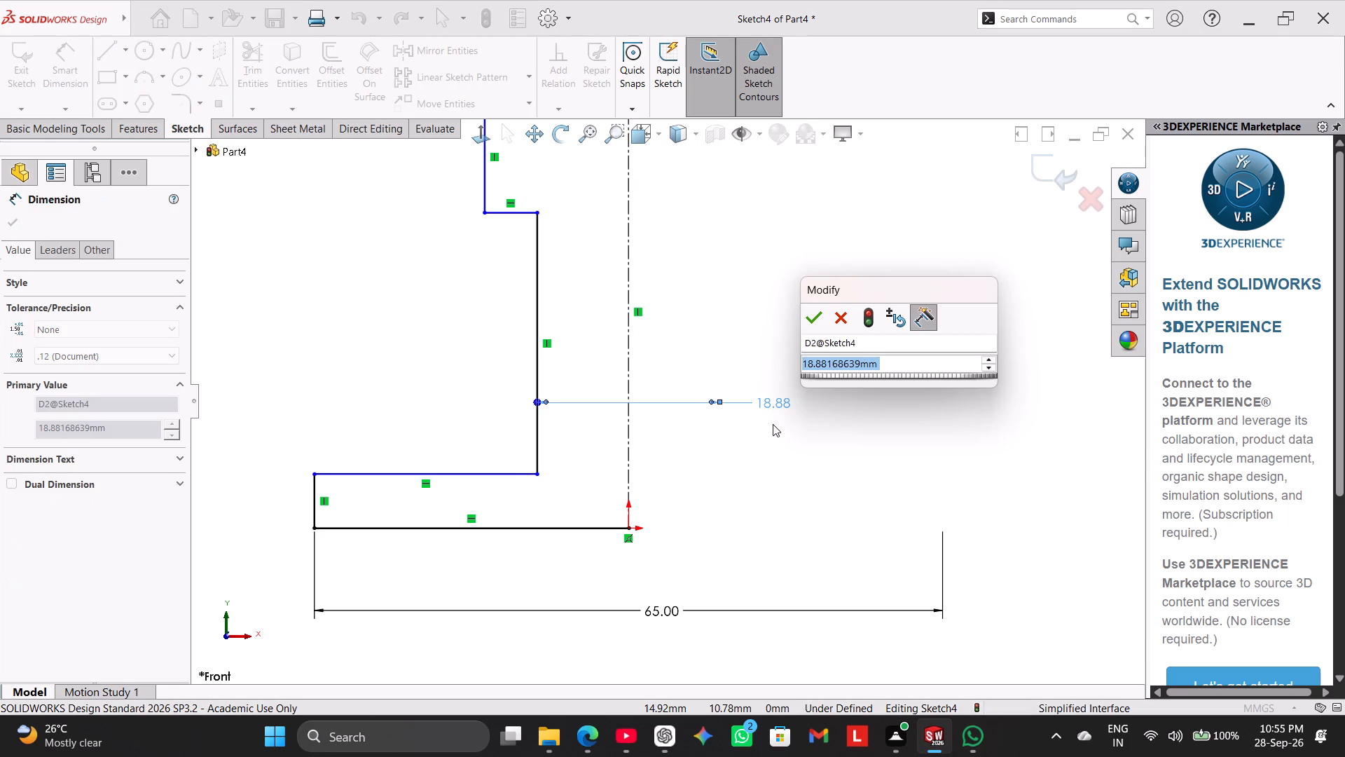
pyautogui.write('36')
pyautogui.press('Return')
# Dimension the top section's outer vertical line across the centerline as a 40 mm diameter.
pyautogui.scroll(2, 510, 327)
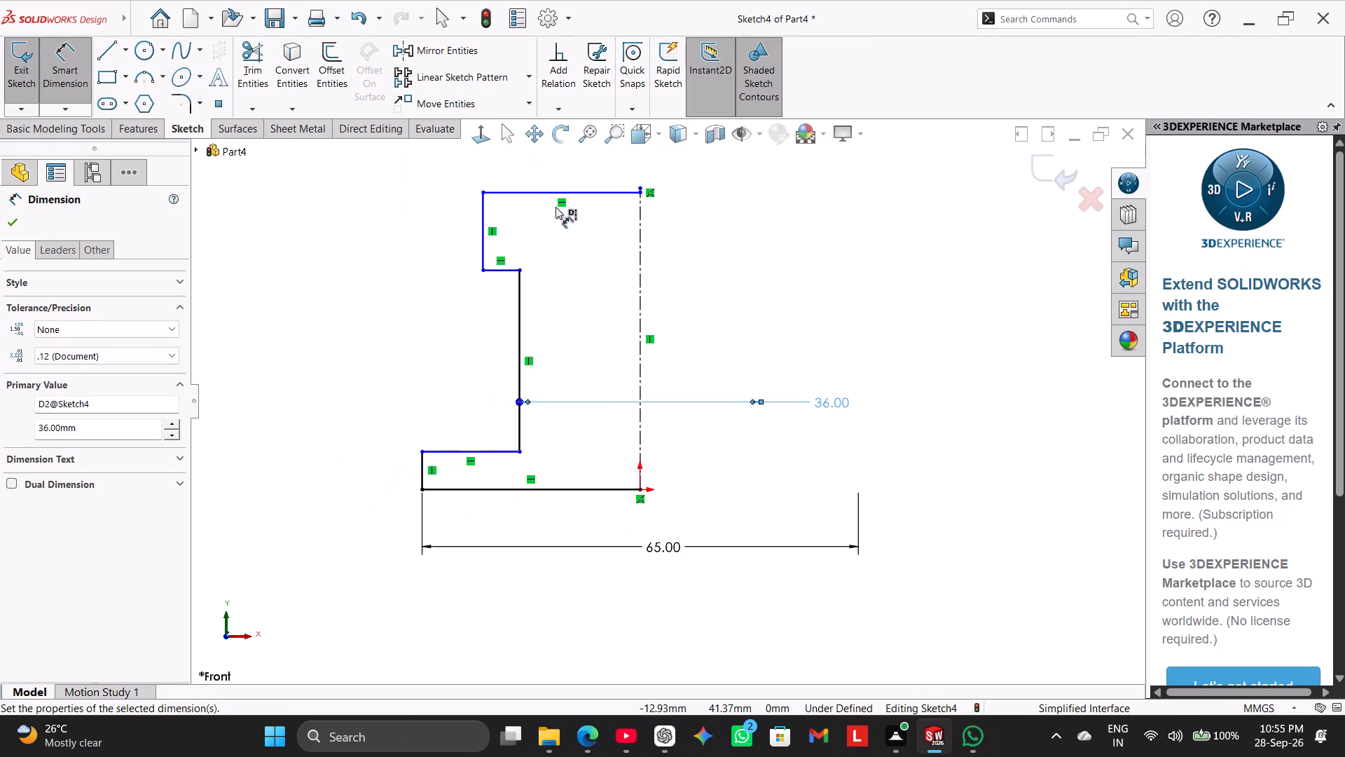
pyautogui.click(485, 208)
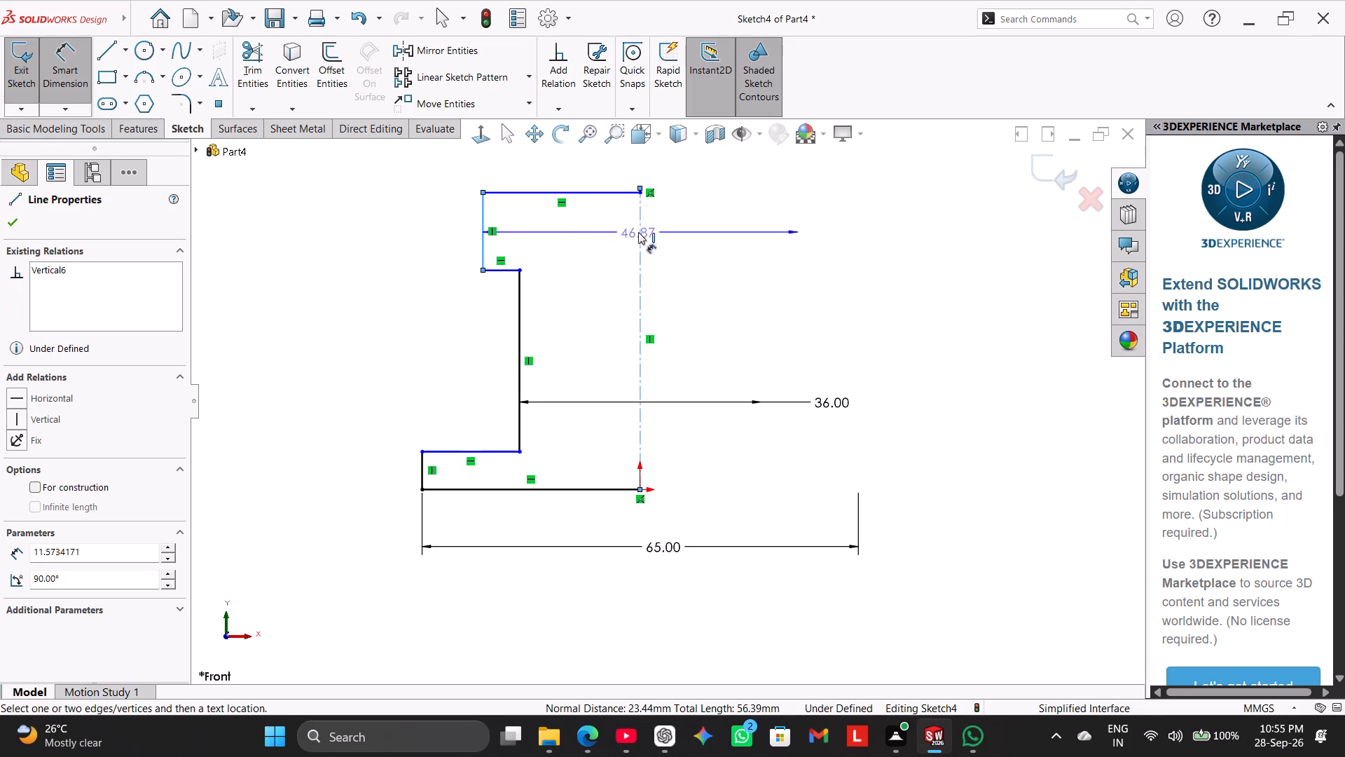
pyautogui.click(700, 243)
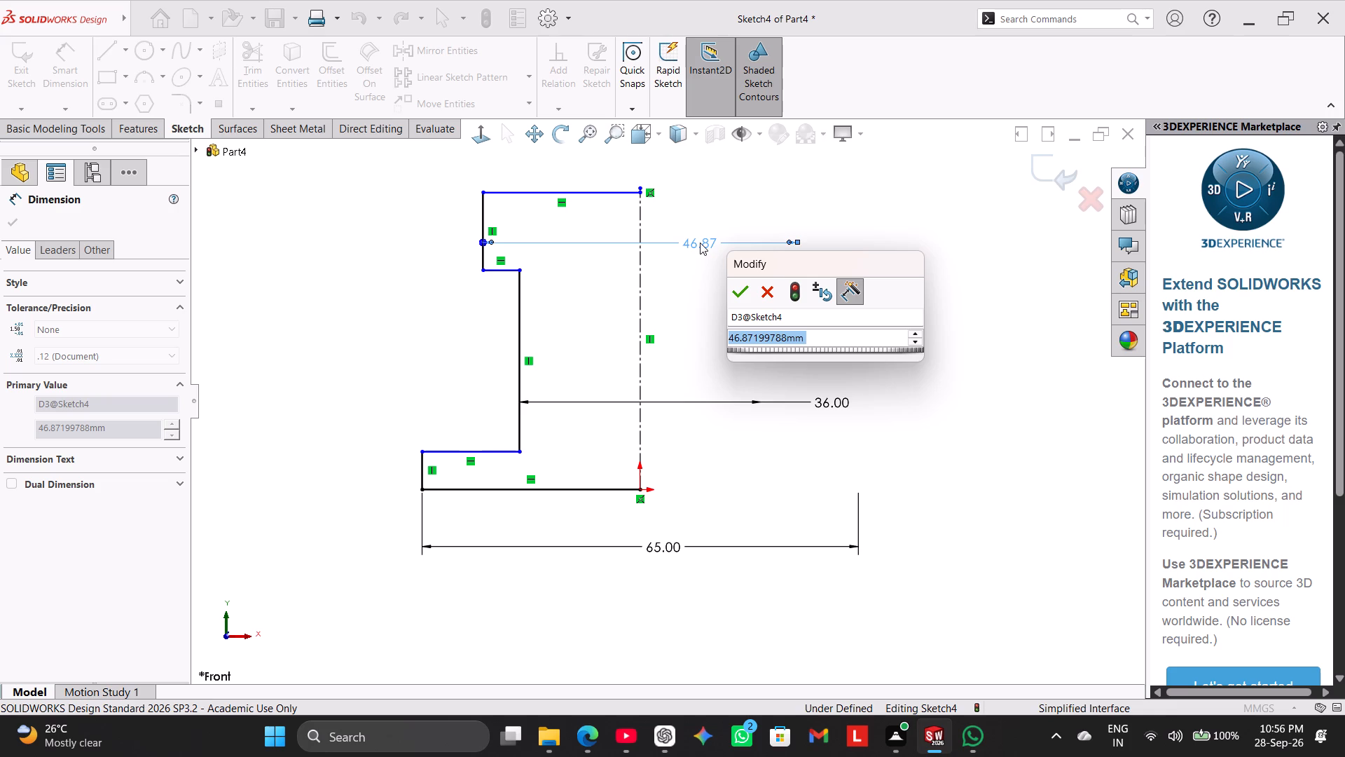
pyautogui.write('40')
pyautogui.press('Return')
pyautogui.rightClick(949, 331)
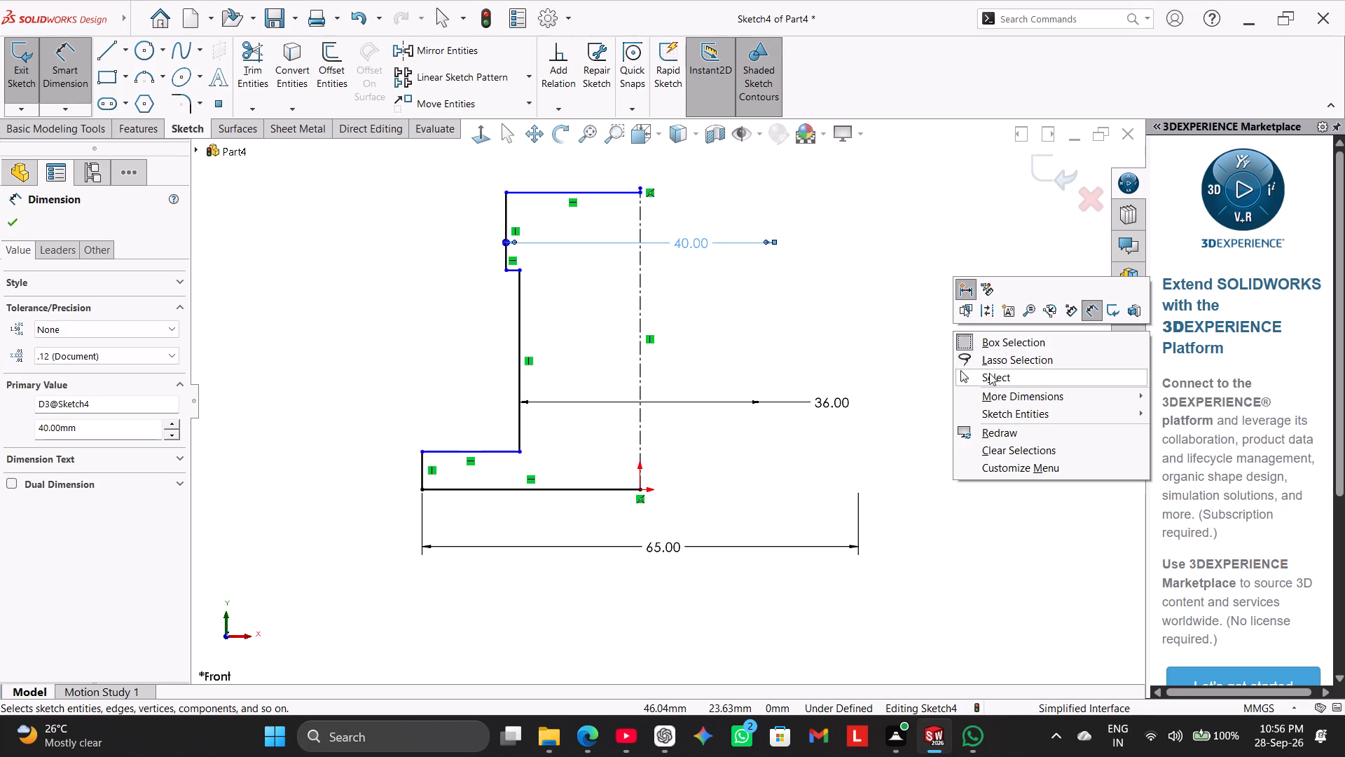
# Dimension the flange's outer vertical edge as 6 mm.
pyautogui.click(991, 375)
pyautogui.click(57, 82)
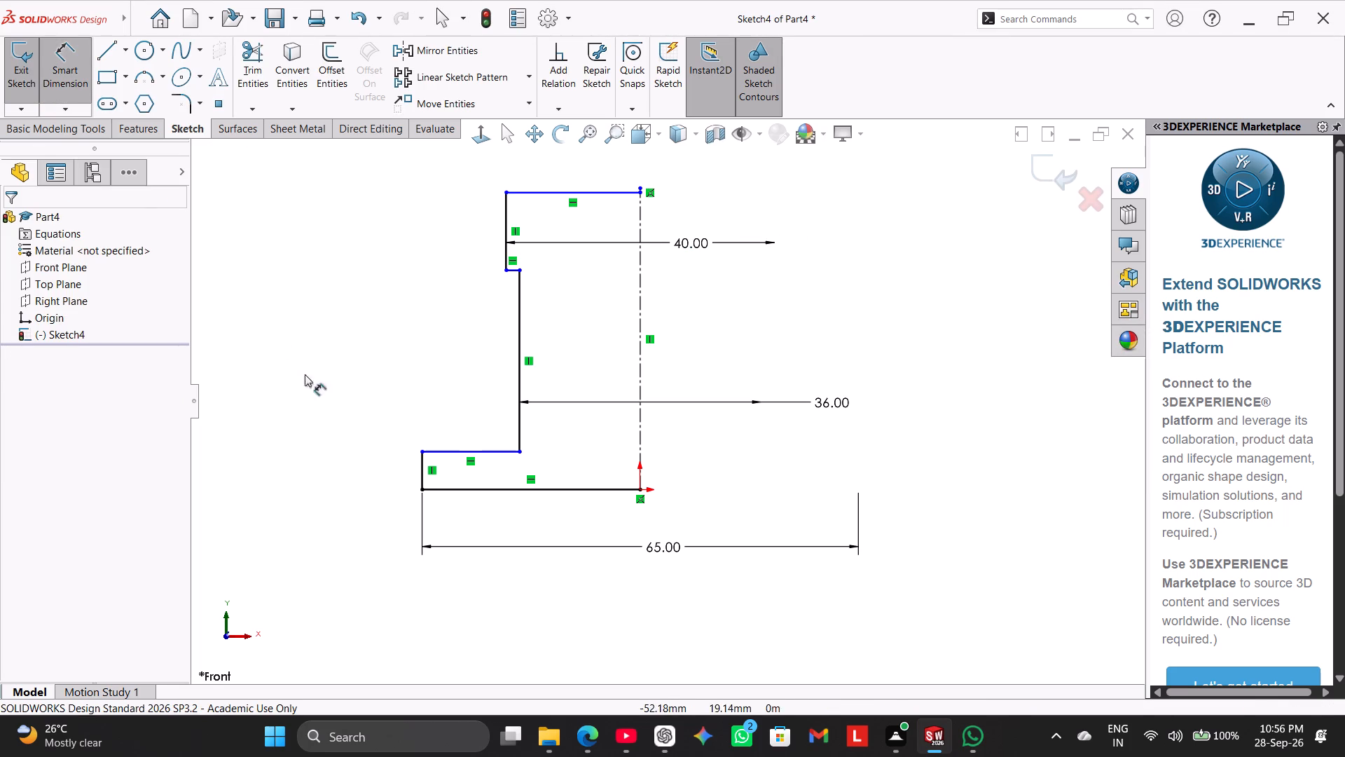
pyautogui.click(421, 463)
pyautogui.click(366, 466)
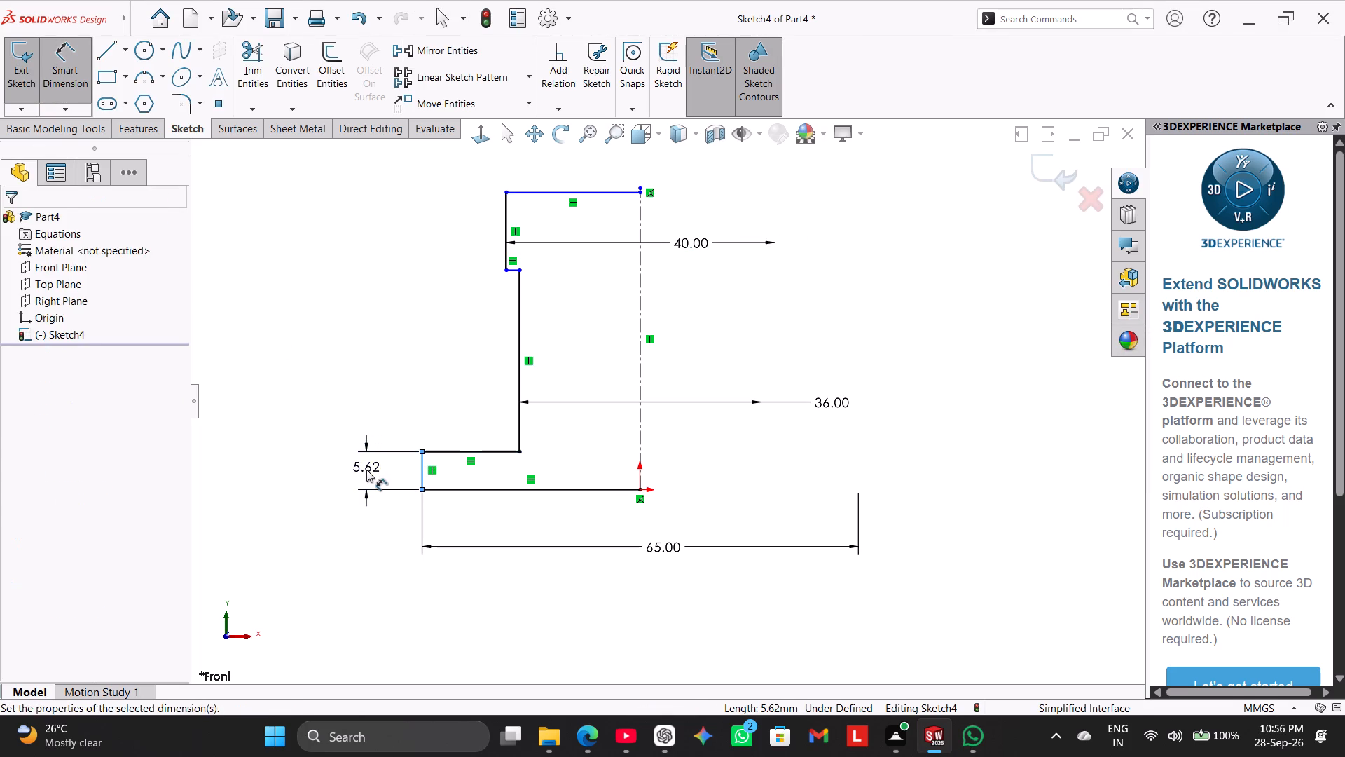
pyautogui.press('6')
pyautogui.press('Return')
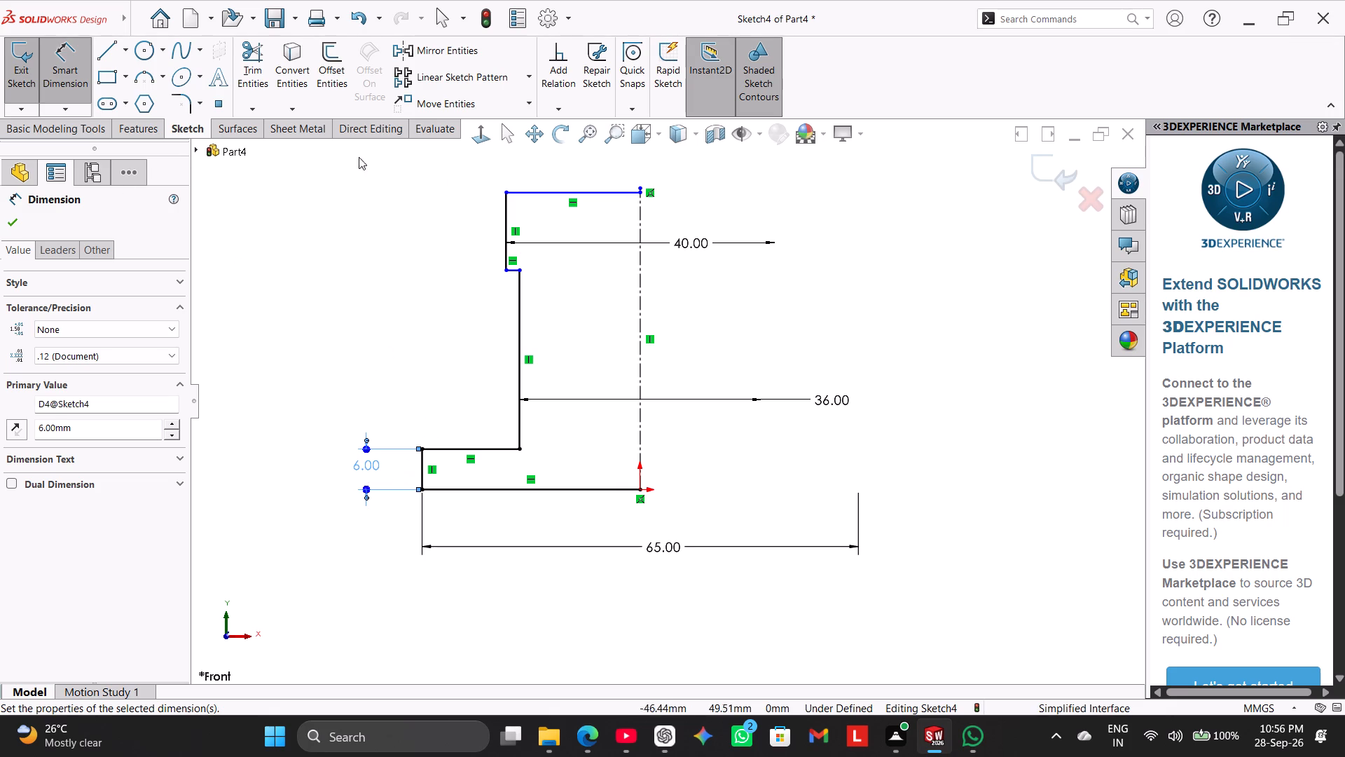
# Dimension the overall height between the profile's top edge and base line as 118 mm.
pyautogui.click(539, 191)
pyautogui.click(598, 488)
pyautogui.click(904, 350)
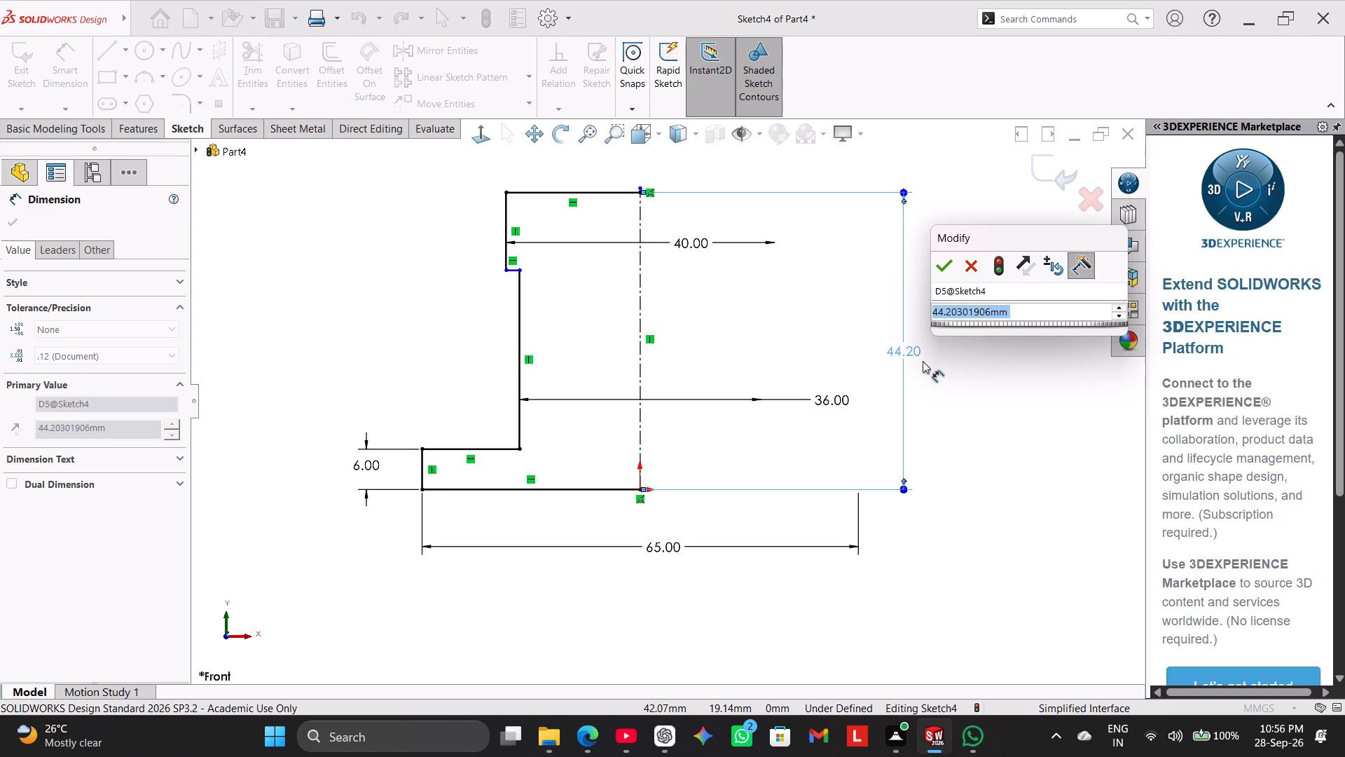
pyautogui.write('118-')
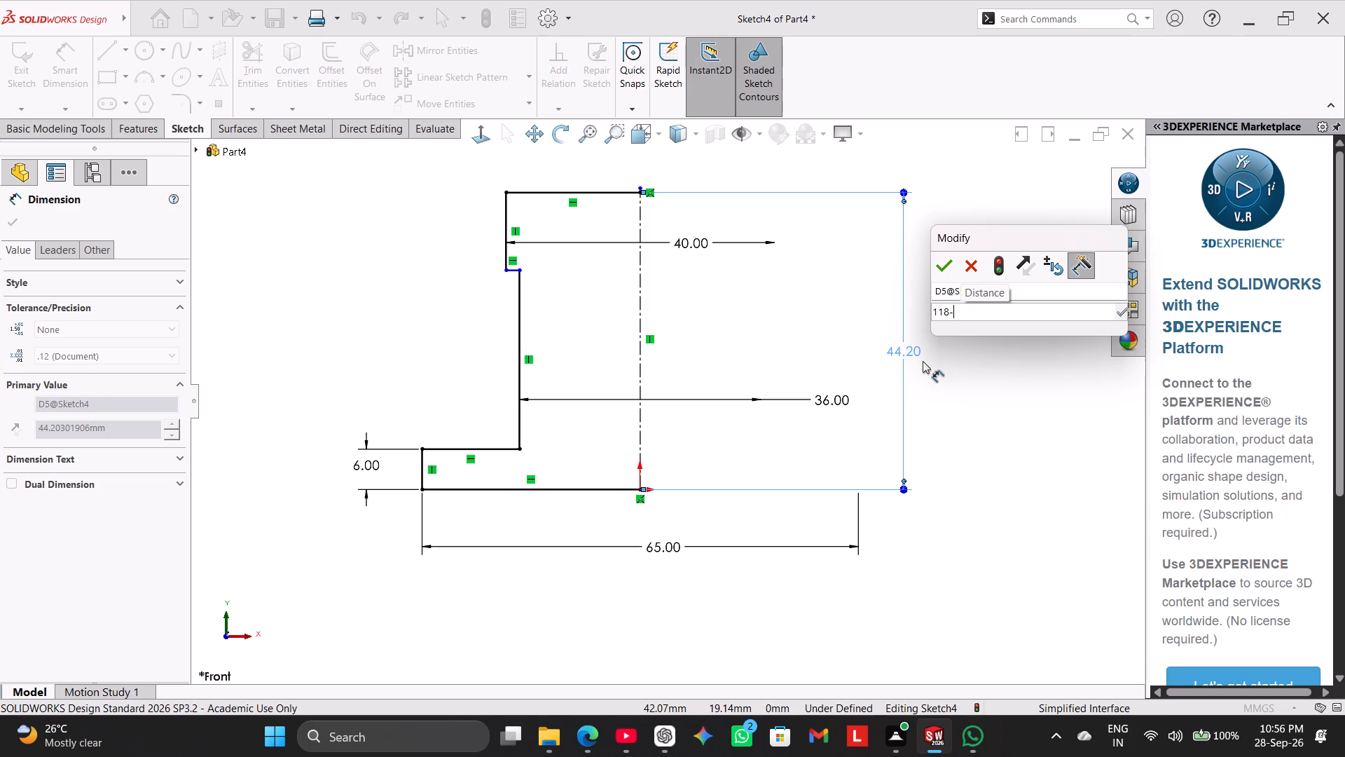
pyautogui.press('BackSpace')
pyautogui.press('BackSpace')
pyautogui.press('8')
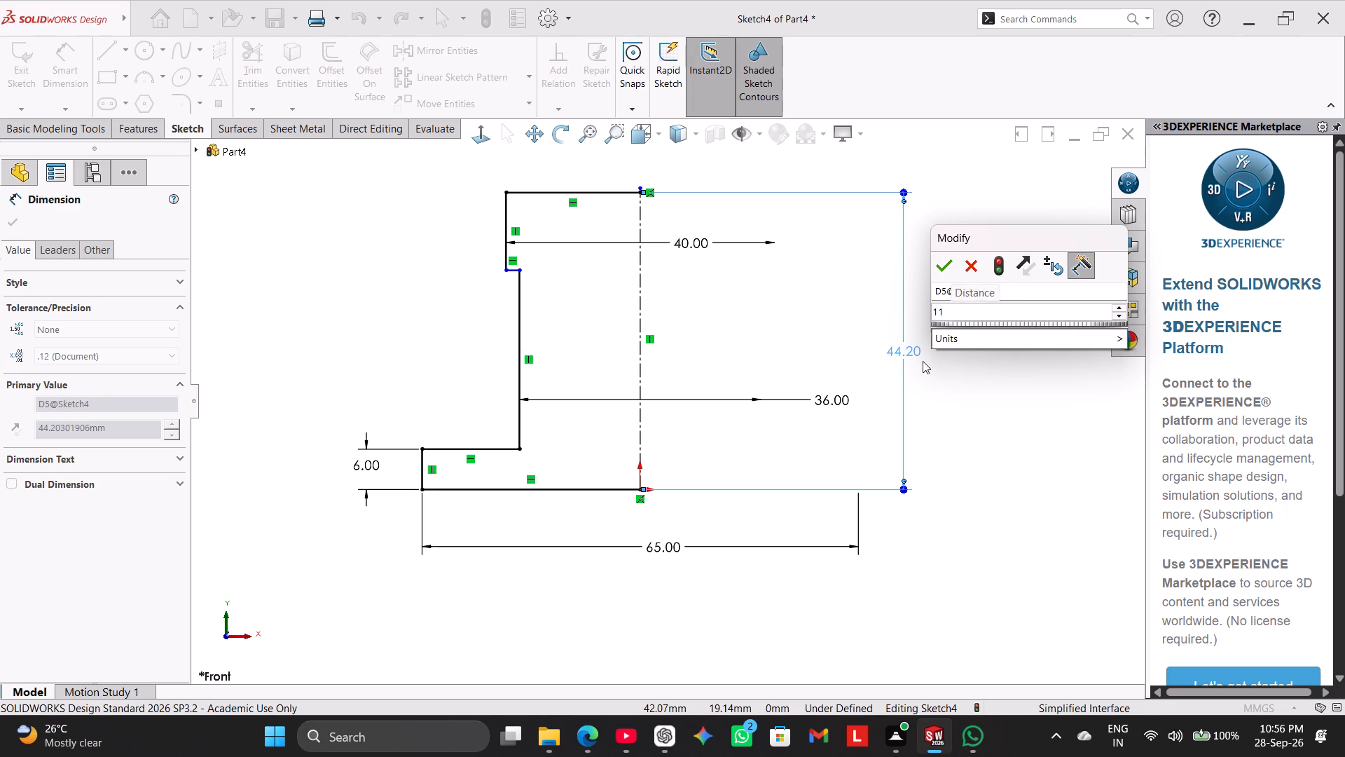
pyautogui.press('Return')
pyautogui.scroll(3, 526, 329)
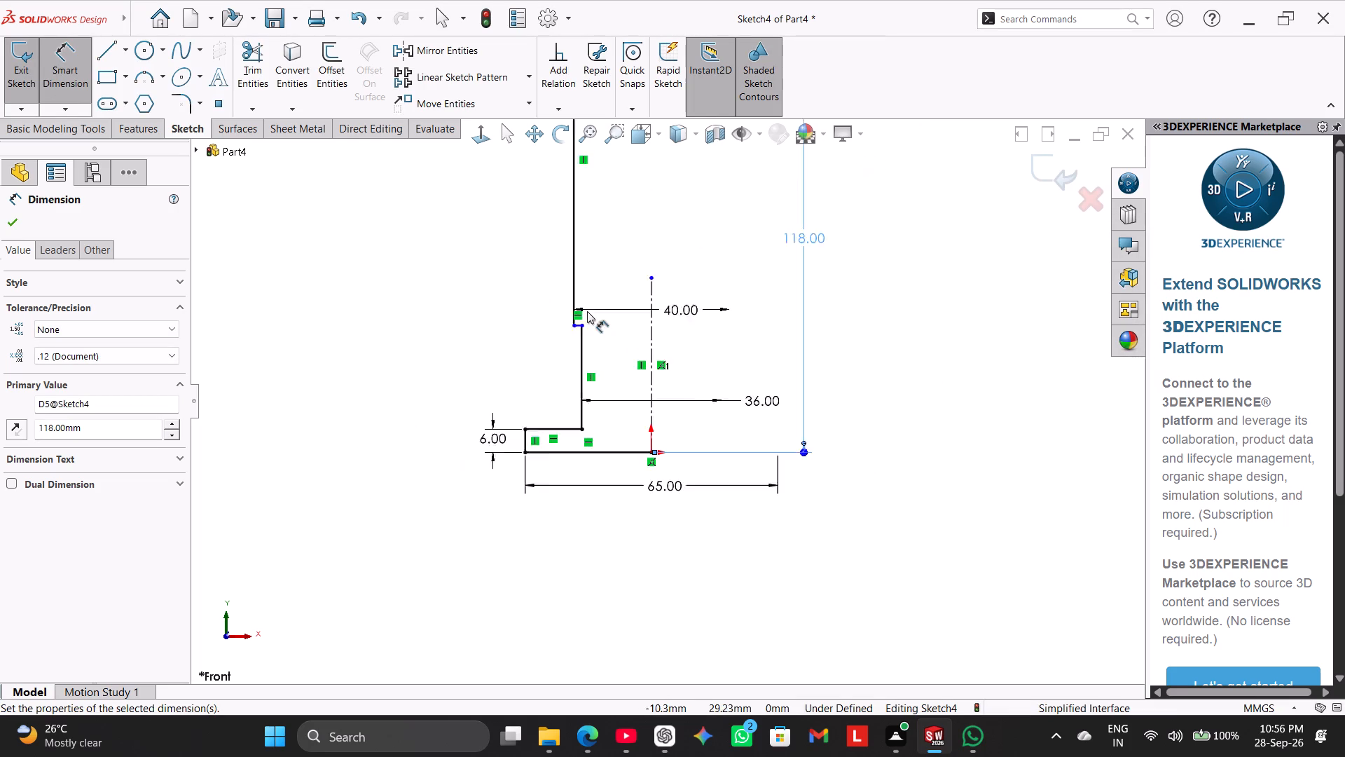
pyautogui.scroll(3, 587, 311)
pyautogui.rightClick(483, 259)
pyautogui.click(533, 301)
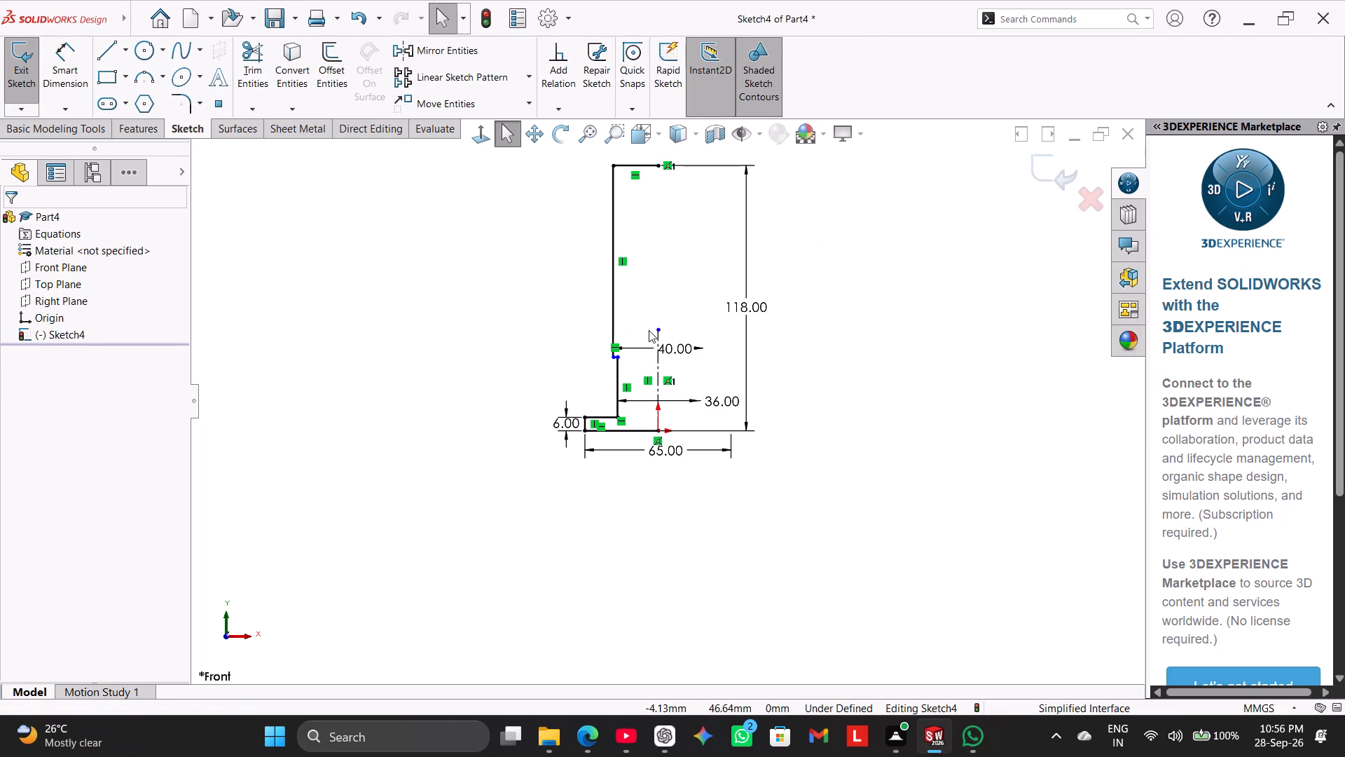
# Move the short horizontal step between the neck and top section up to roughly two-thirds of the profile height.
pyautogui.scroll(-8, 622, 342)
pyautogui.moveTo(628, 439); pyautogui.dragTo(647, 299)
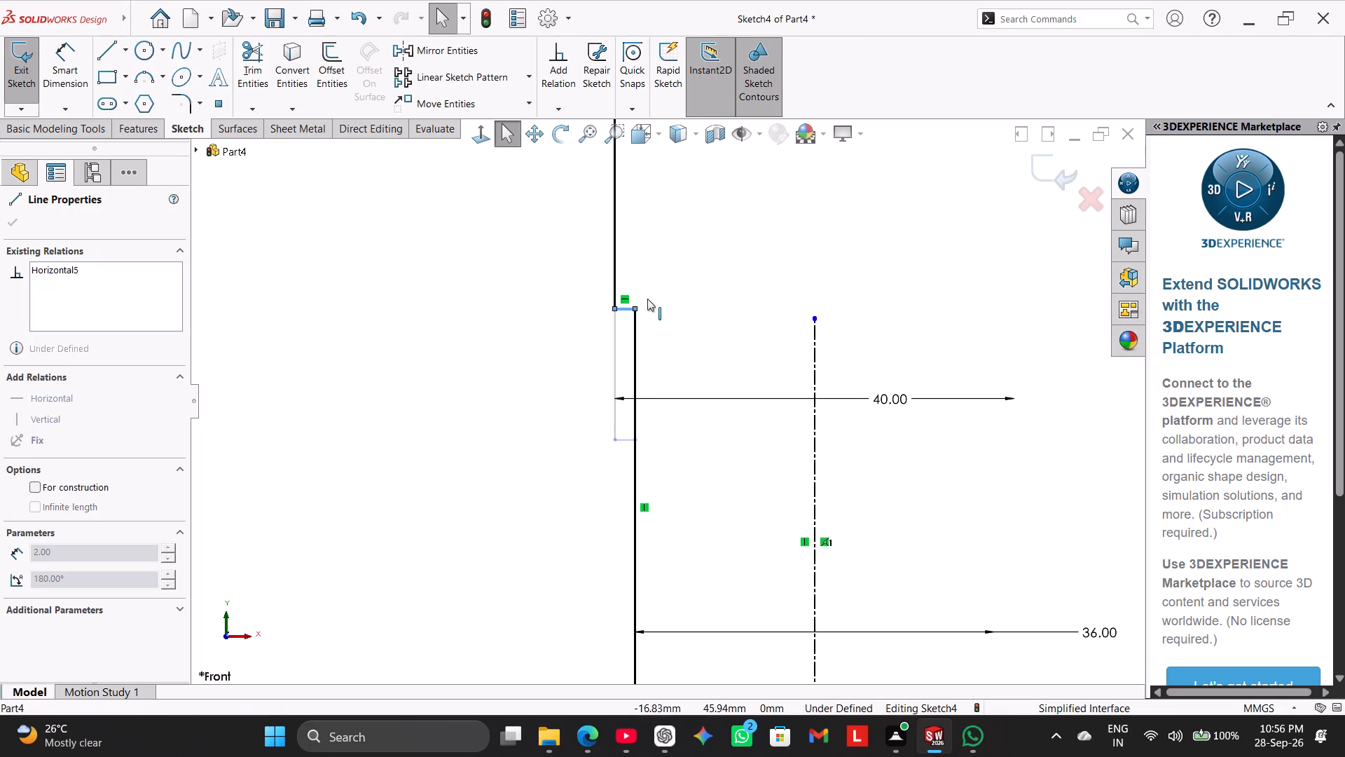
pyautogui.moveTo(647, 299); pyautogui.dragTo(657, 238)
pyautogui.scroll(6, 638, 346)
pyautogui.scroll(-5, 655, 338)
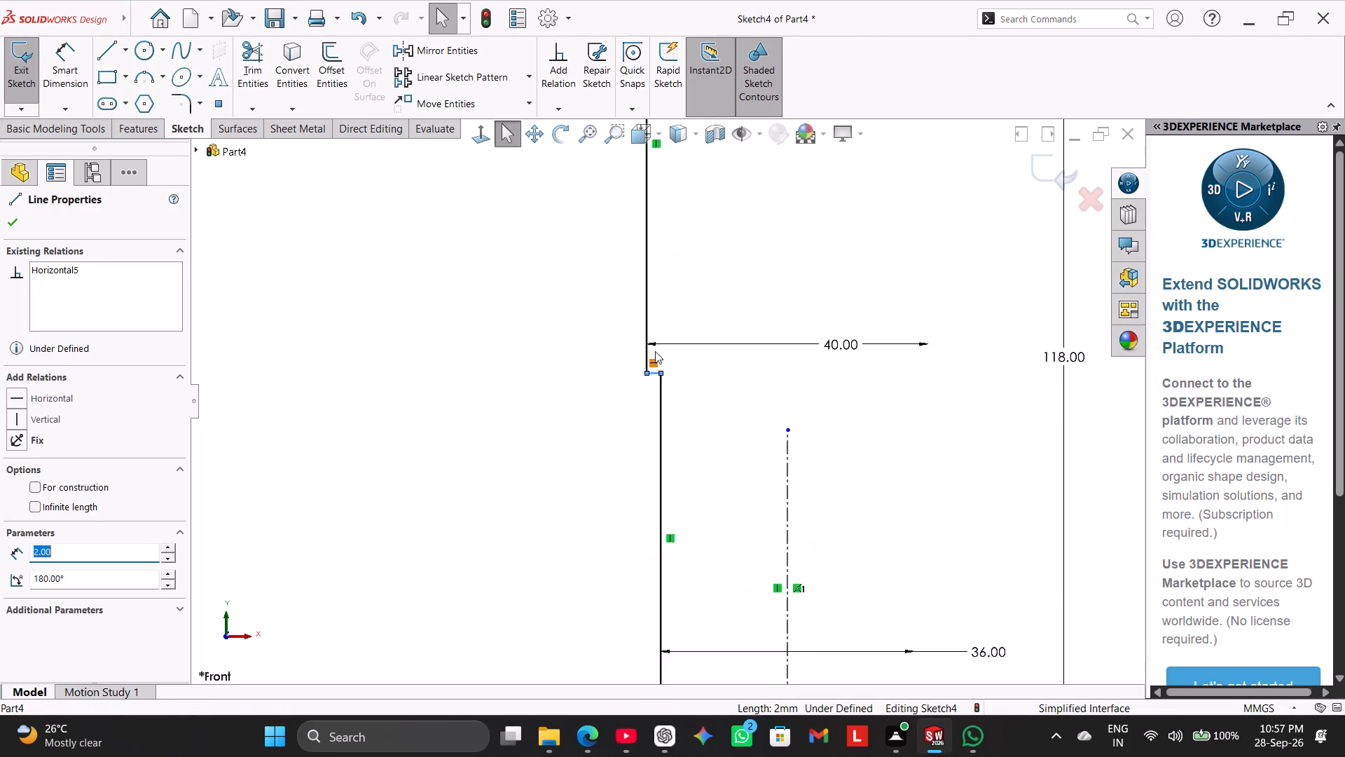
pyautogui.scroll(-3, 655, 351)
pyautogui.moveTo(657, 411); pyautogui.dragTo(671, 217)
pyautogui.scroll(2, 635, 359)
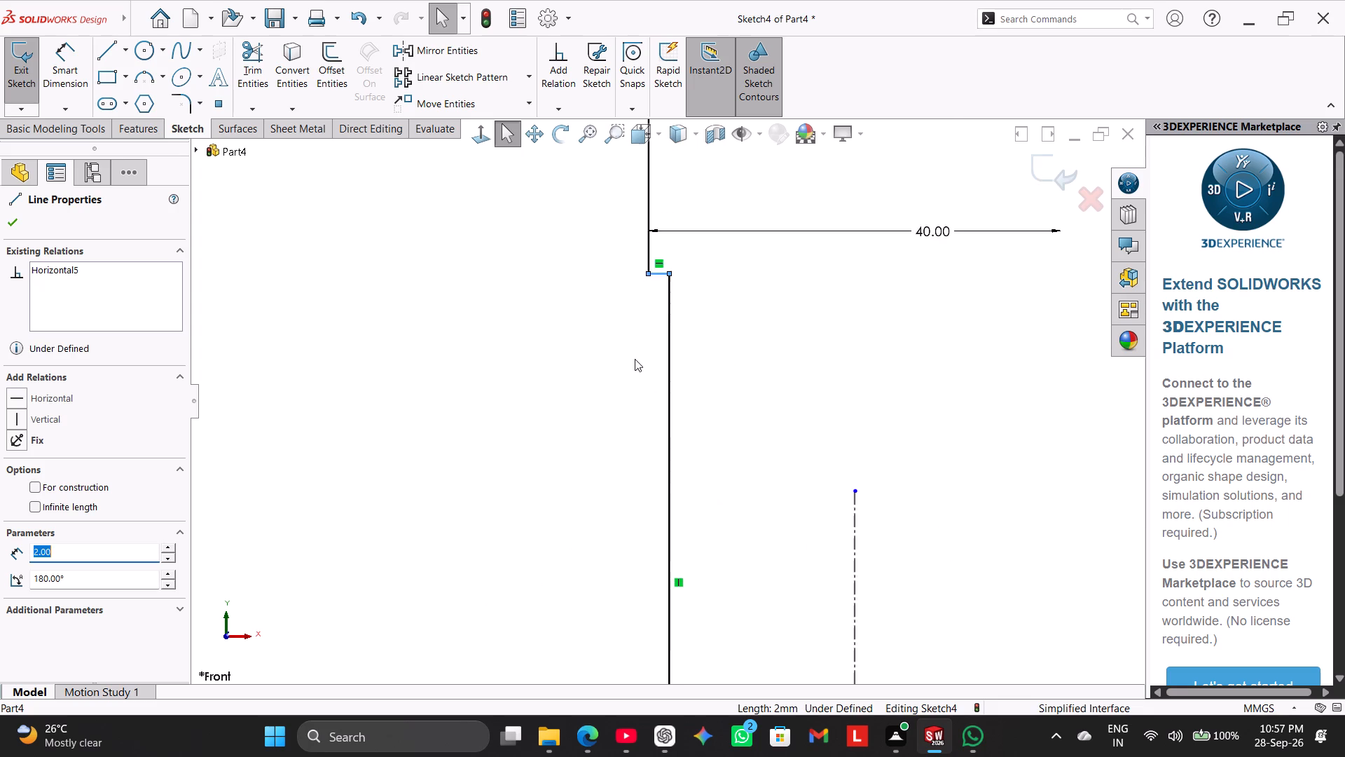
pyautogui.scroll(7, 635, 359)
pyautogui.scroll(-9, 668, 369)
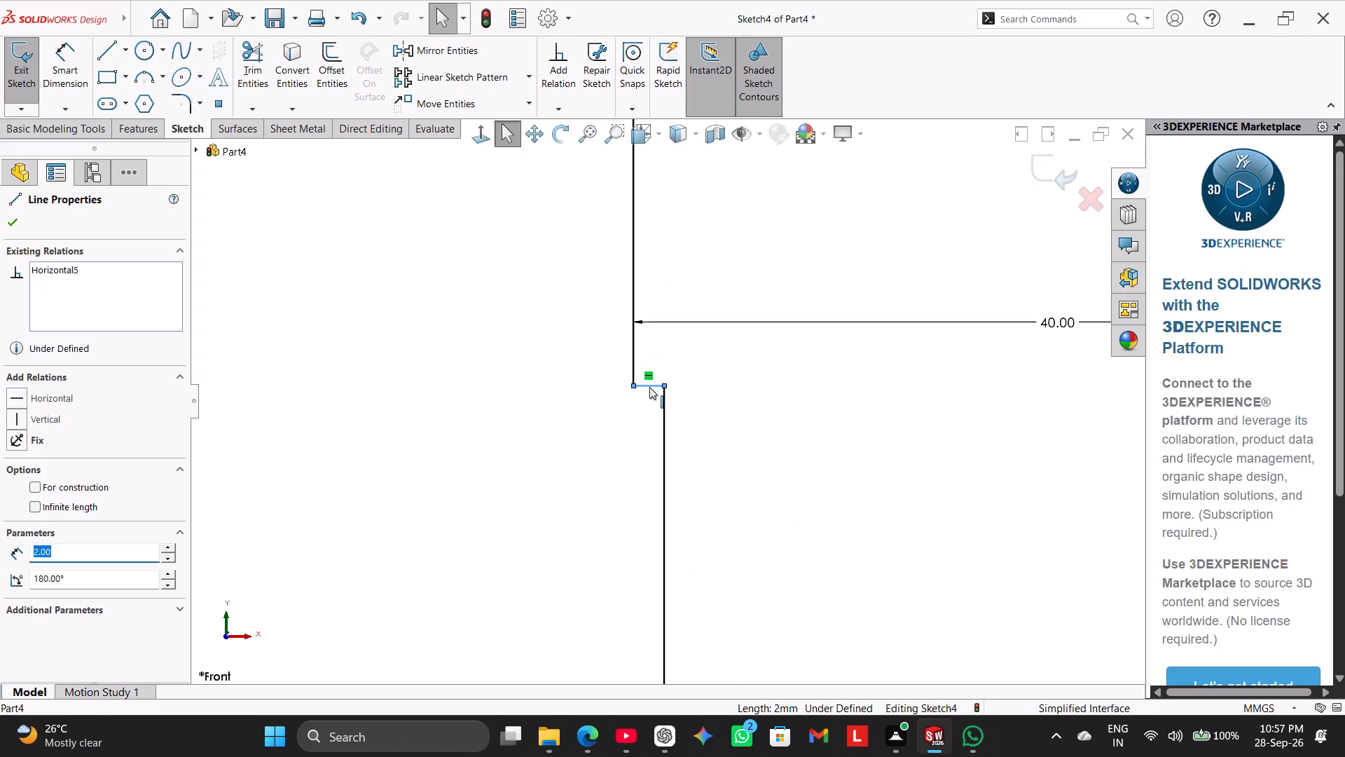
pyautogui.moveTo(649, 385); pyautogui.dragTo(658, 236)
pyautogui.scroll(9, 598, 397)
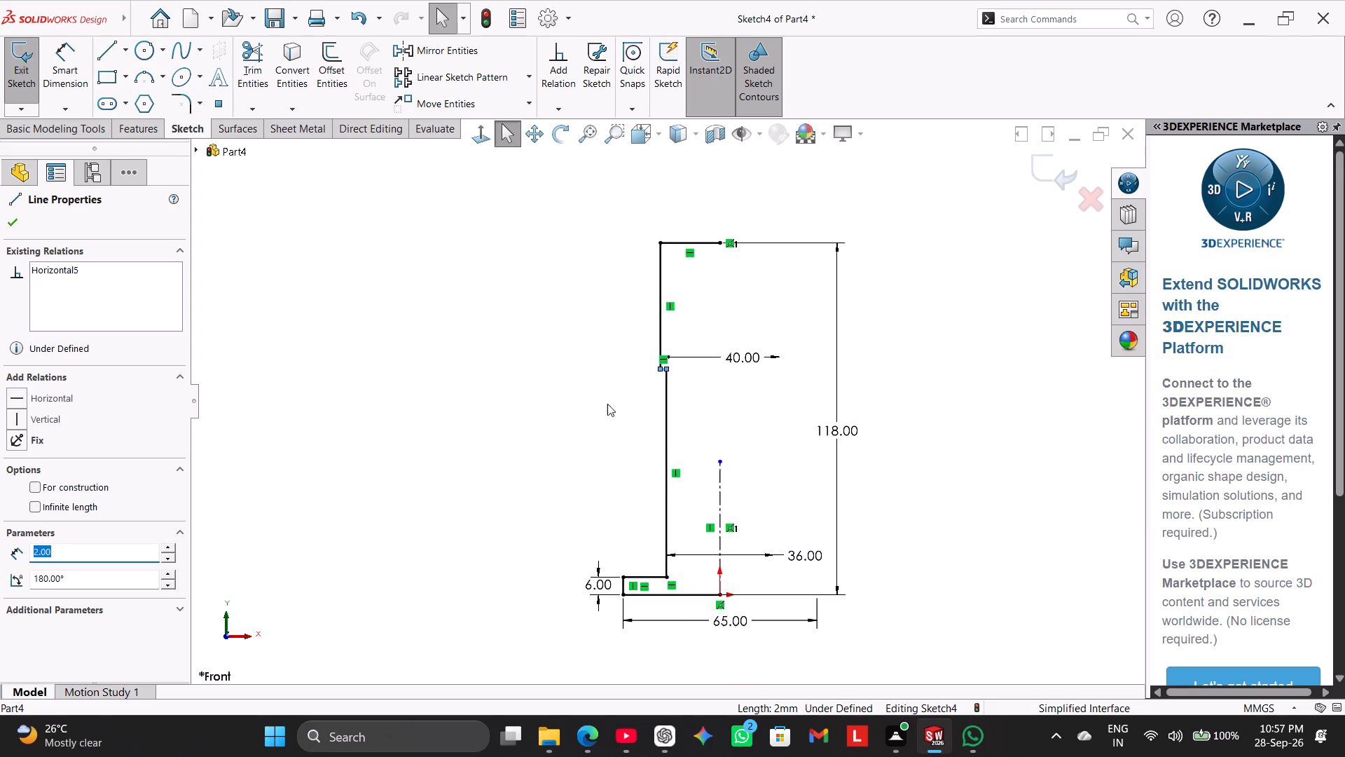
pyautogui.click(574, 403)
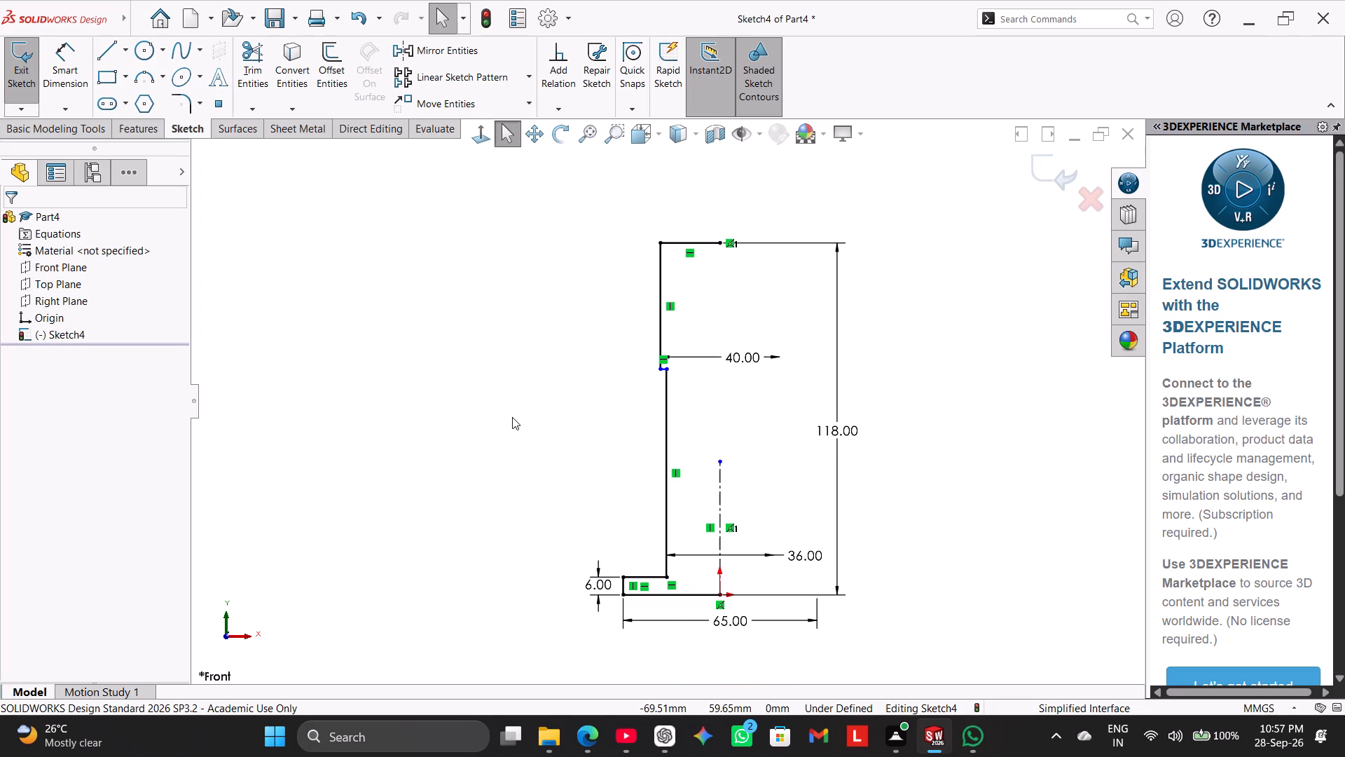
# Extend the centerline's upper endpoint to slightly above the profile's top edge.
pyautogui.moveTo(721, 461); pyautogui.dragTo(715, 283)
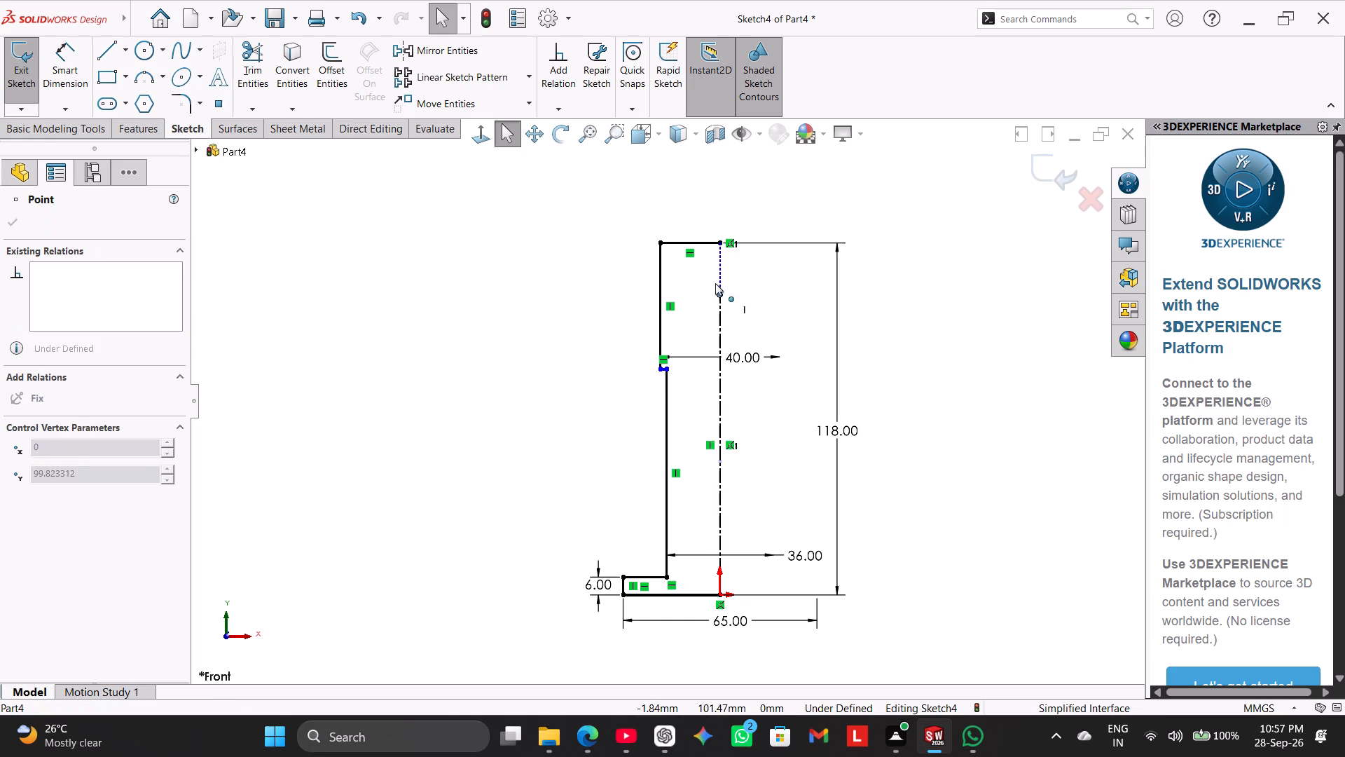
pyautogui.moveTo(715, 283); pyautogui.dragTo(720, 212)
pyautogui.click(461, 382)
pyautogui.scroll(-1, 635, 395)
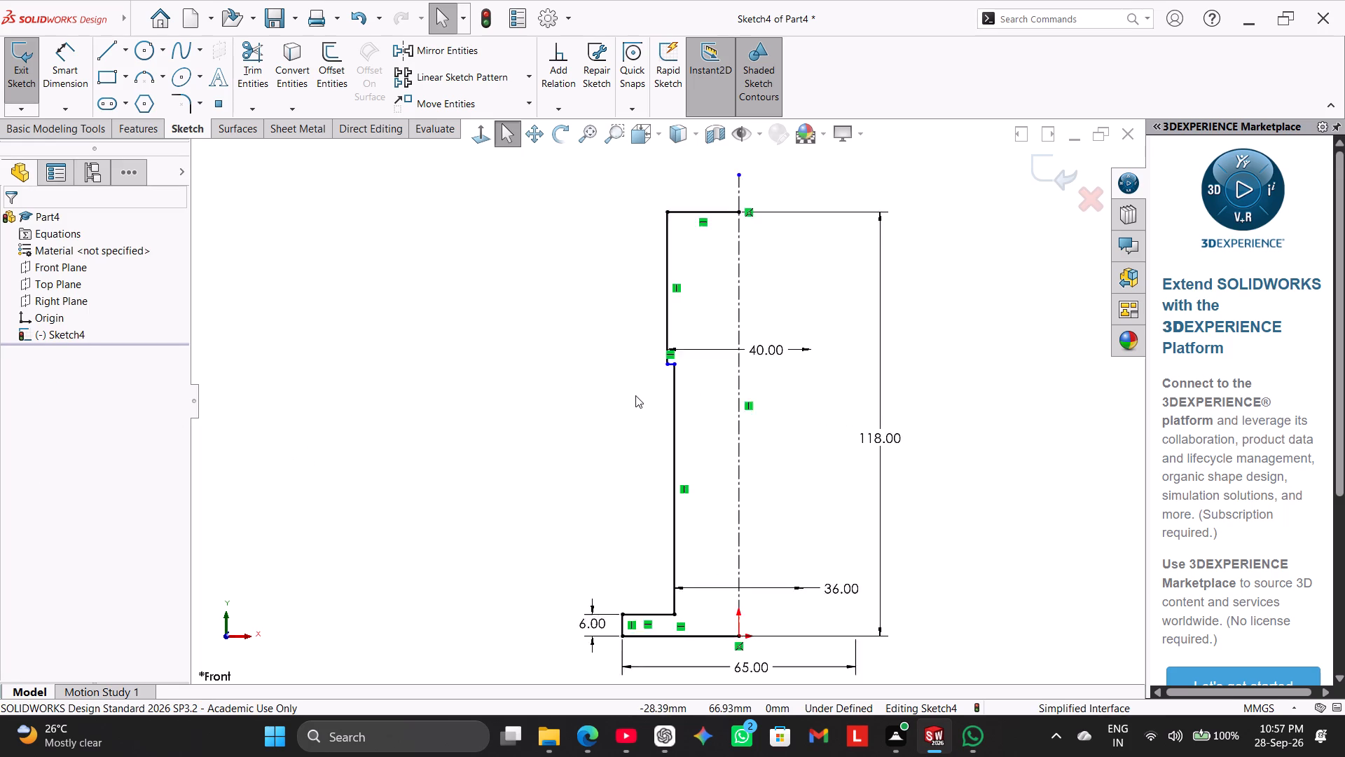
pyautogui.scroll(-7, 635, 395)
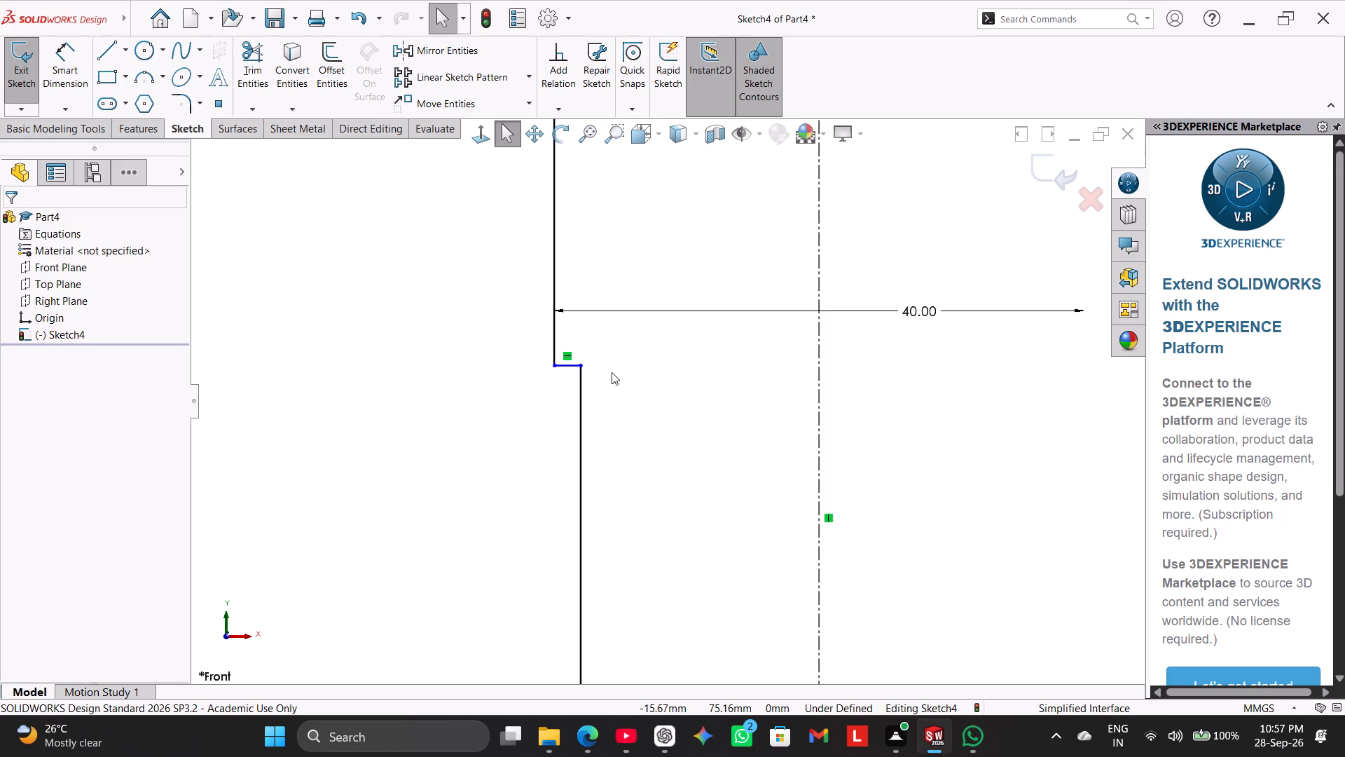
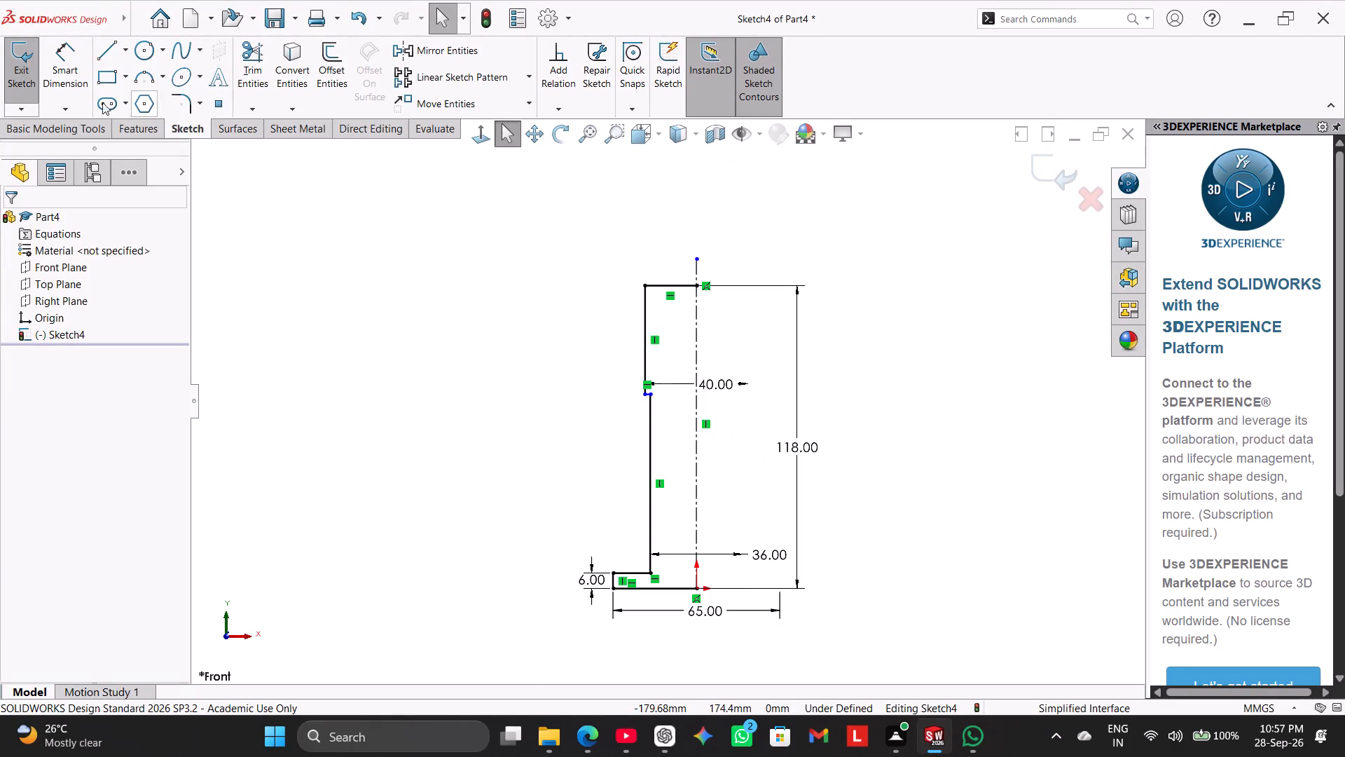
# Dimension the height from the profile's base line to the short horizontal step between neck and top section as 70 mm.
pyautogui.click(64, 76)
pyautogui.scroll(-3, 621, 450)
pyautogui.scroll(-4, 693, 355)
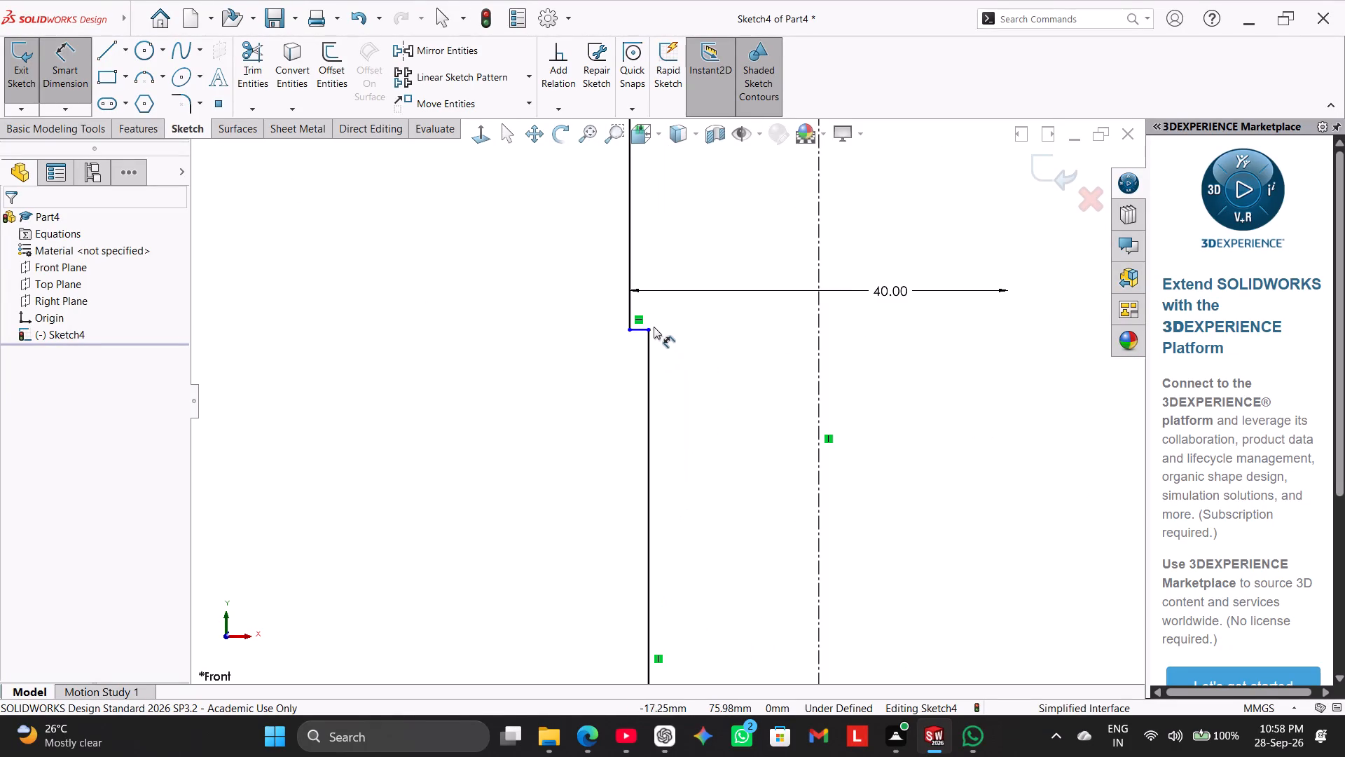
pyautogui.click(640, 330)
pyautogui.scroll(7, 679, 542)
pyautogui.scroll(-3, 694, 605)
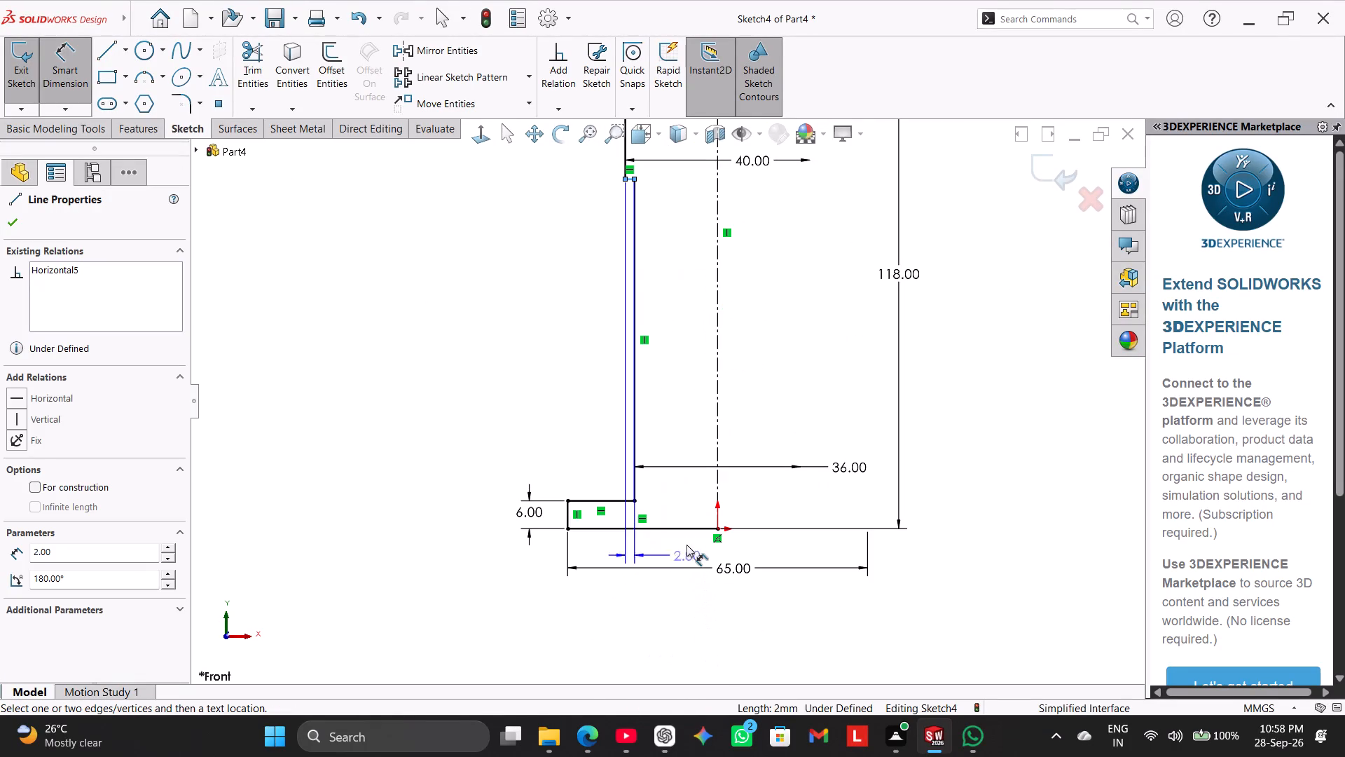
pyautogui.click(683, 528)
pyautogui.click(462, 441)
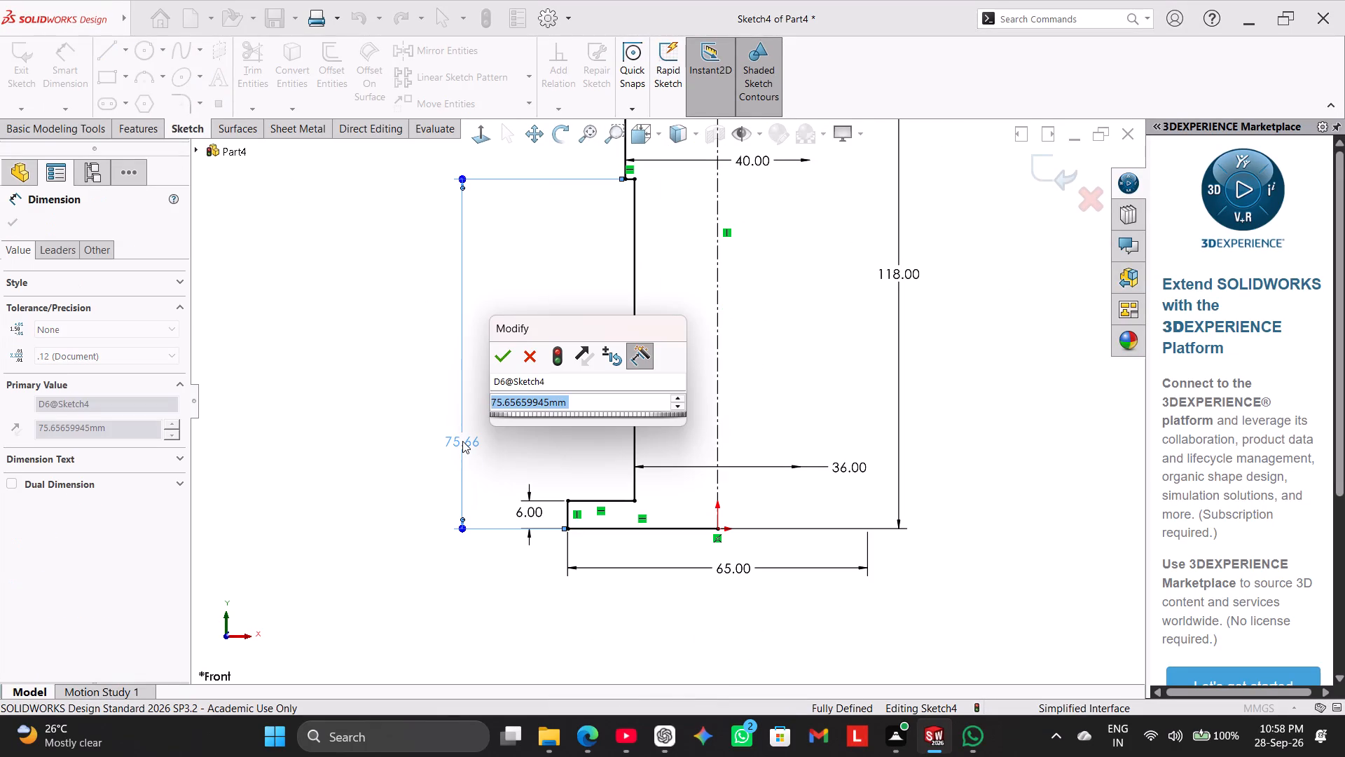
pyautogui.write('70')
pyautogui.press('Return')
pyautogui.rightClick(392, 309)
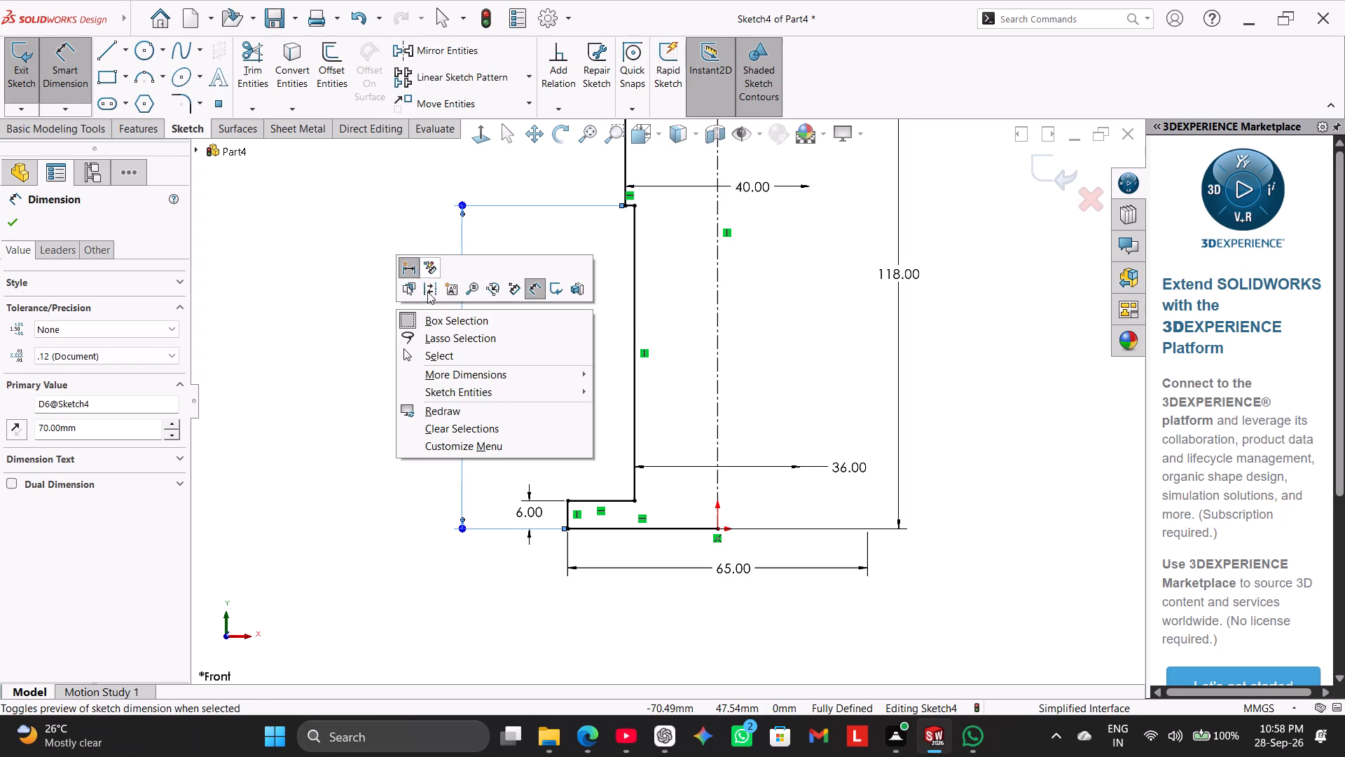
pyautogui.click(448, 346)
pyautogui.rightClick(377, 323)
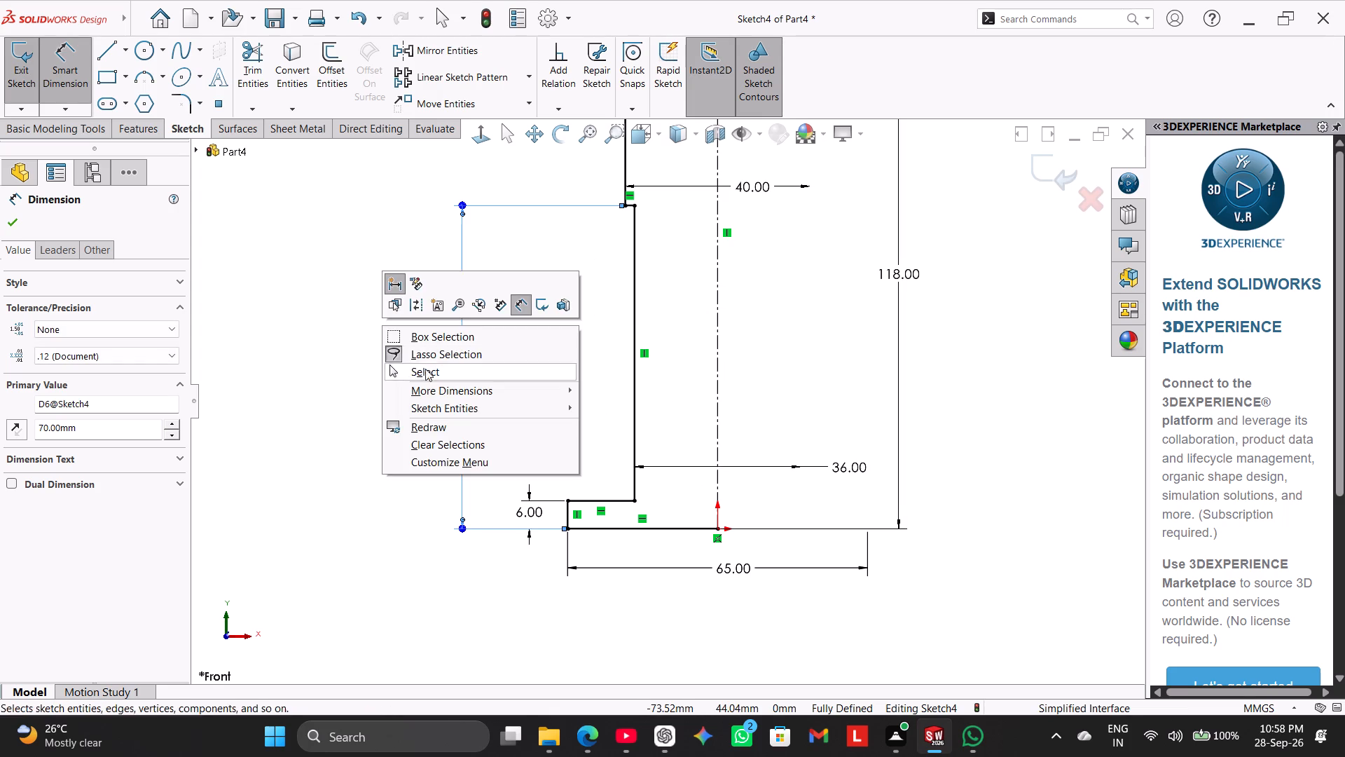
pyautogui.click(425, 369)
pyautogui.scroll(5, 425, 353)
# Revolve the half profile 360° about the vertical centerline into a solid.
pyautogui.click(154, 126)
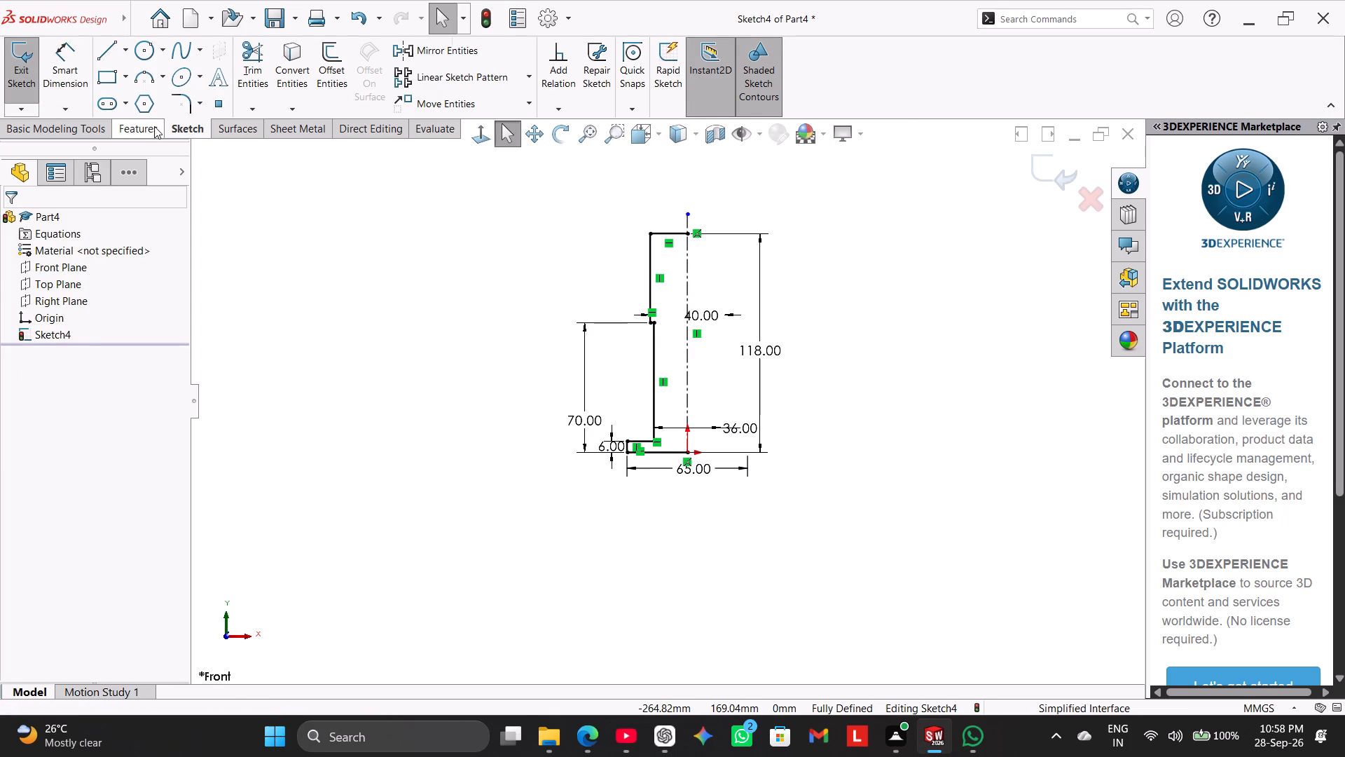
pyautogui.click(80, 60)
pyautogui.click(715, 383)
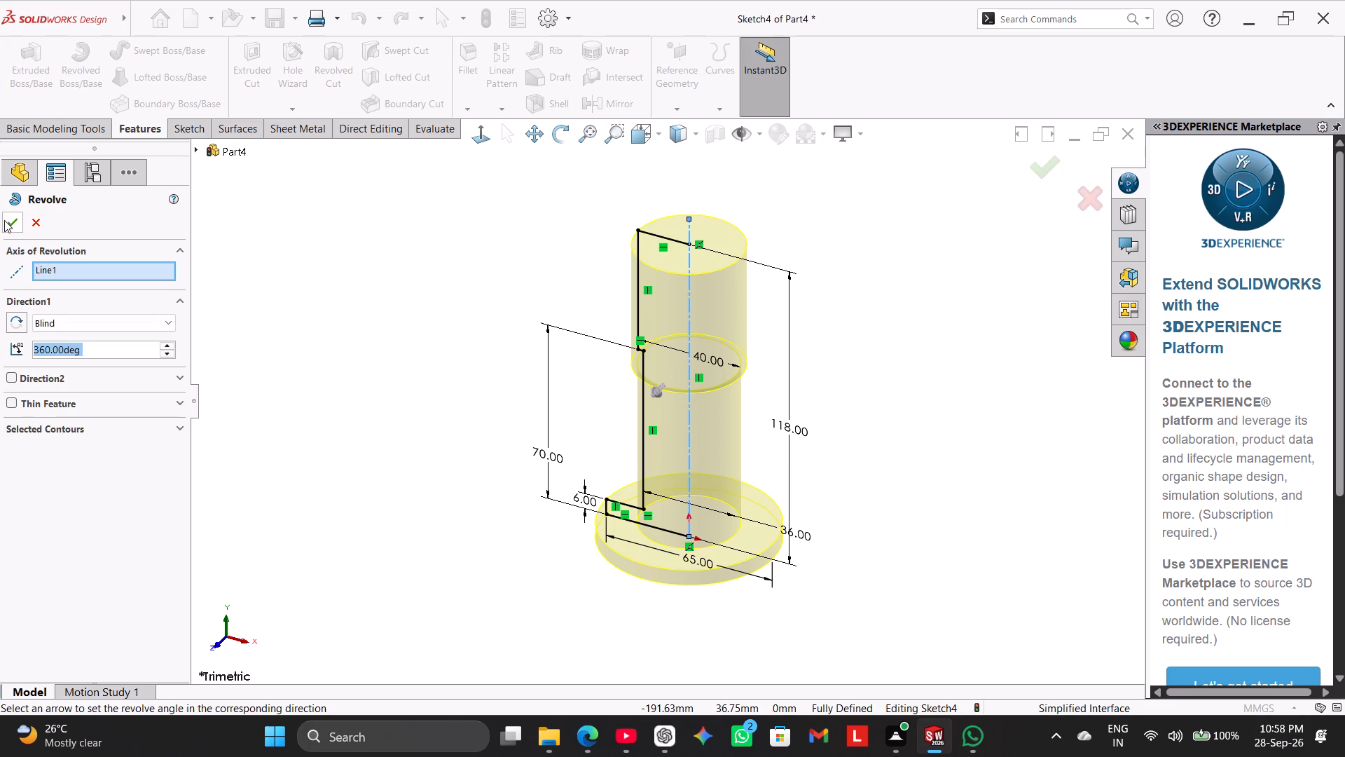
pyautogui.click(6, 221)
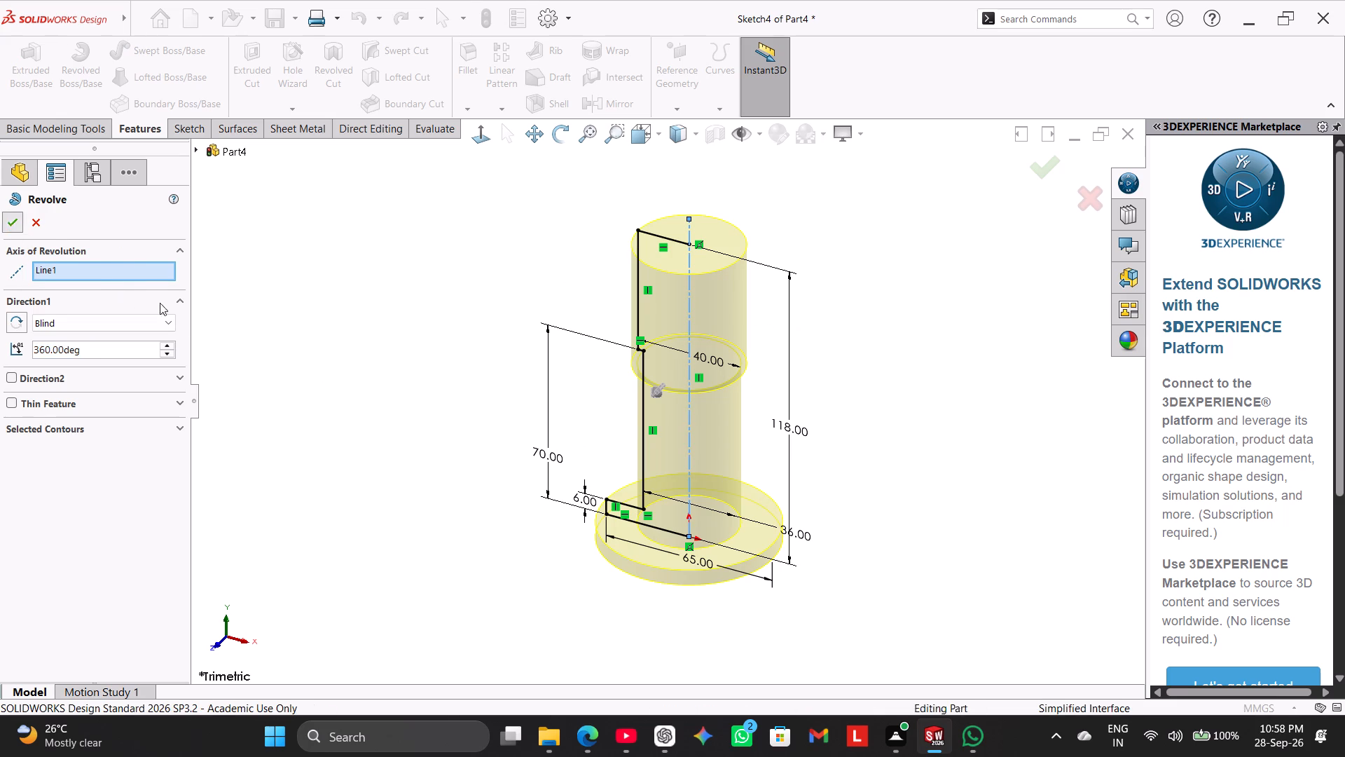
# Colour the whole part light violet-blue from the standard swatches, with red 128 and green 128.
pyautogui.moveTo(380, 398); pyautogui.dragTo(387, 398)
pyautogui.moveTo(327, 487); pyautogui.dragTo(730, 207, button='right')
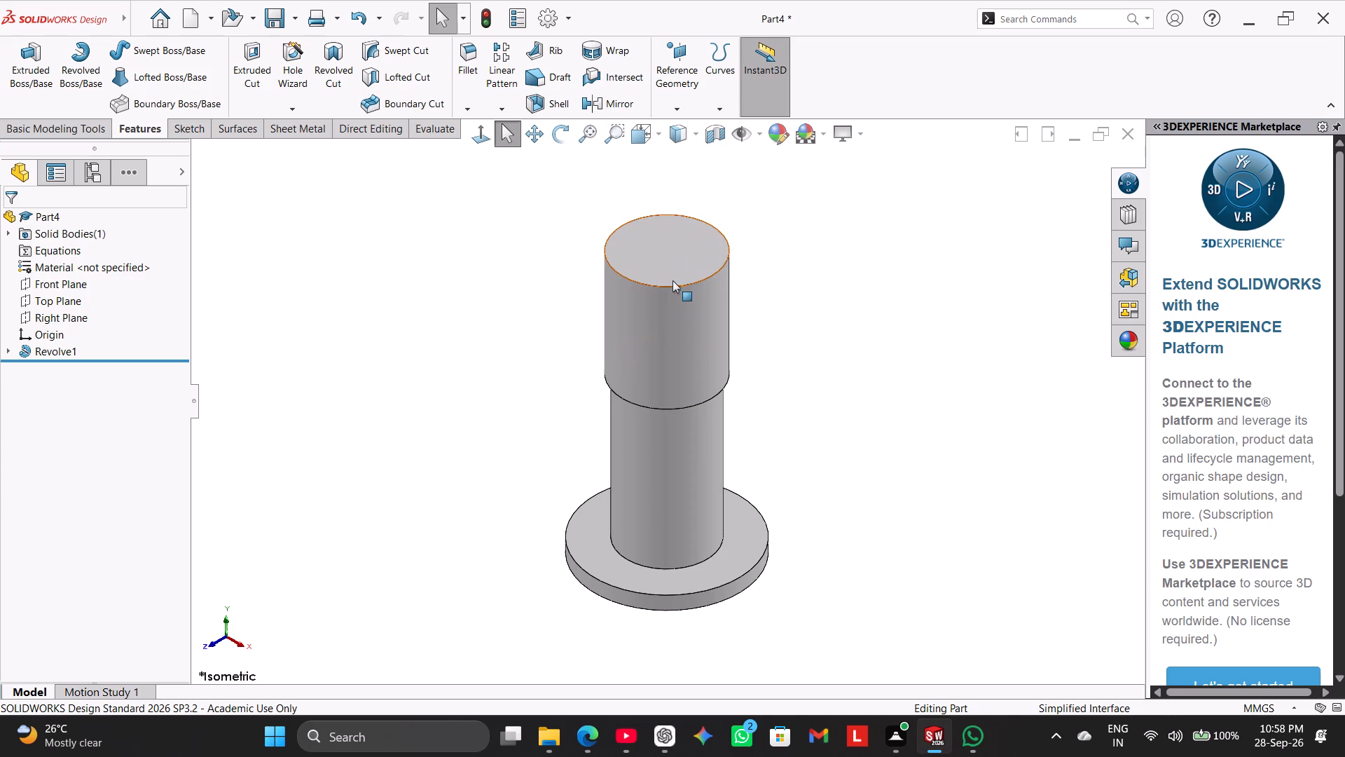
pyautogui.scroll(2, 508, 439)
pyautogui.scroll(-1, 536, 444)
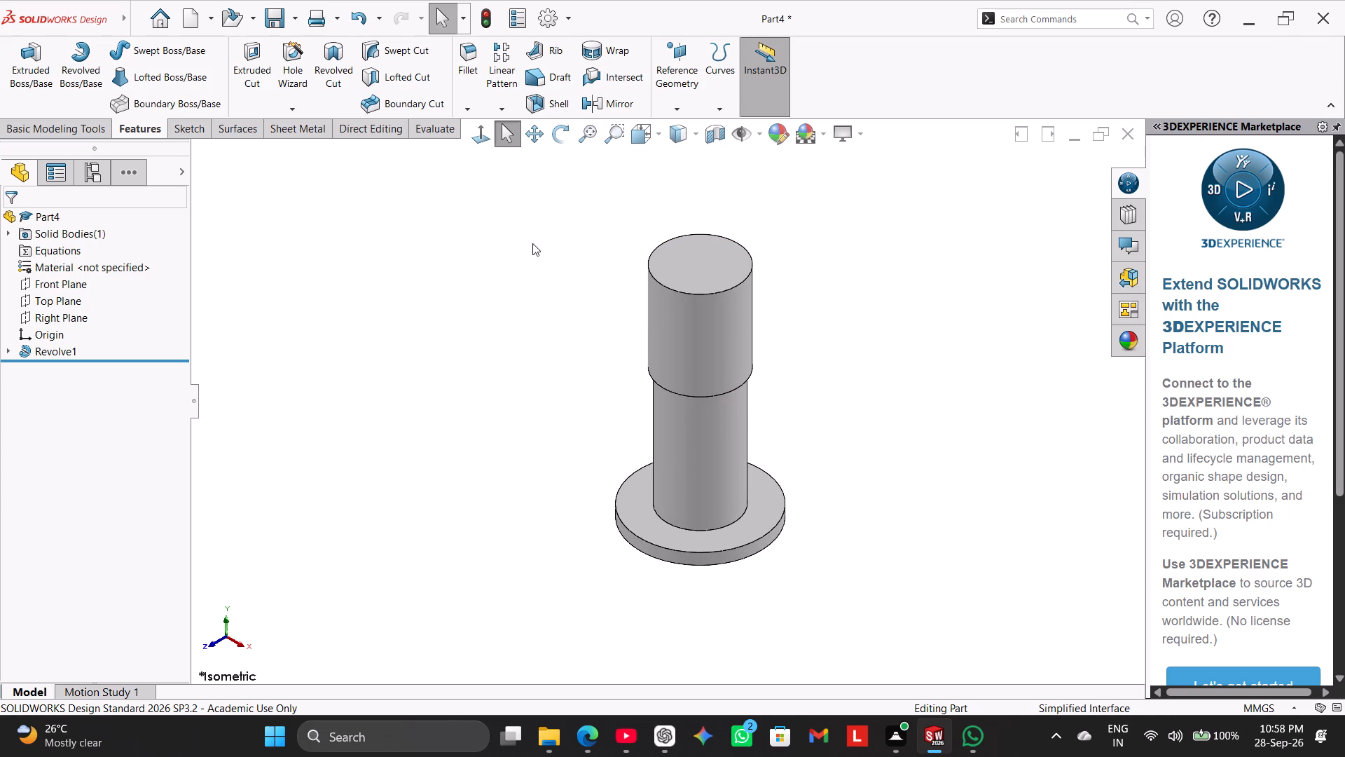
pyautogui.click(778, 137)
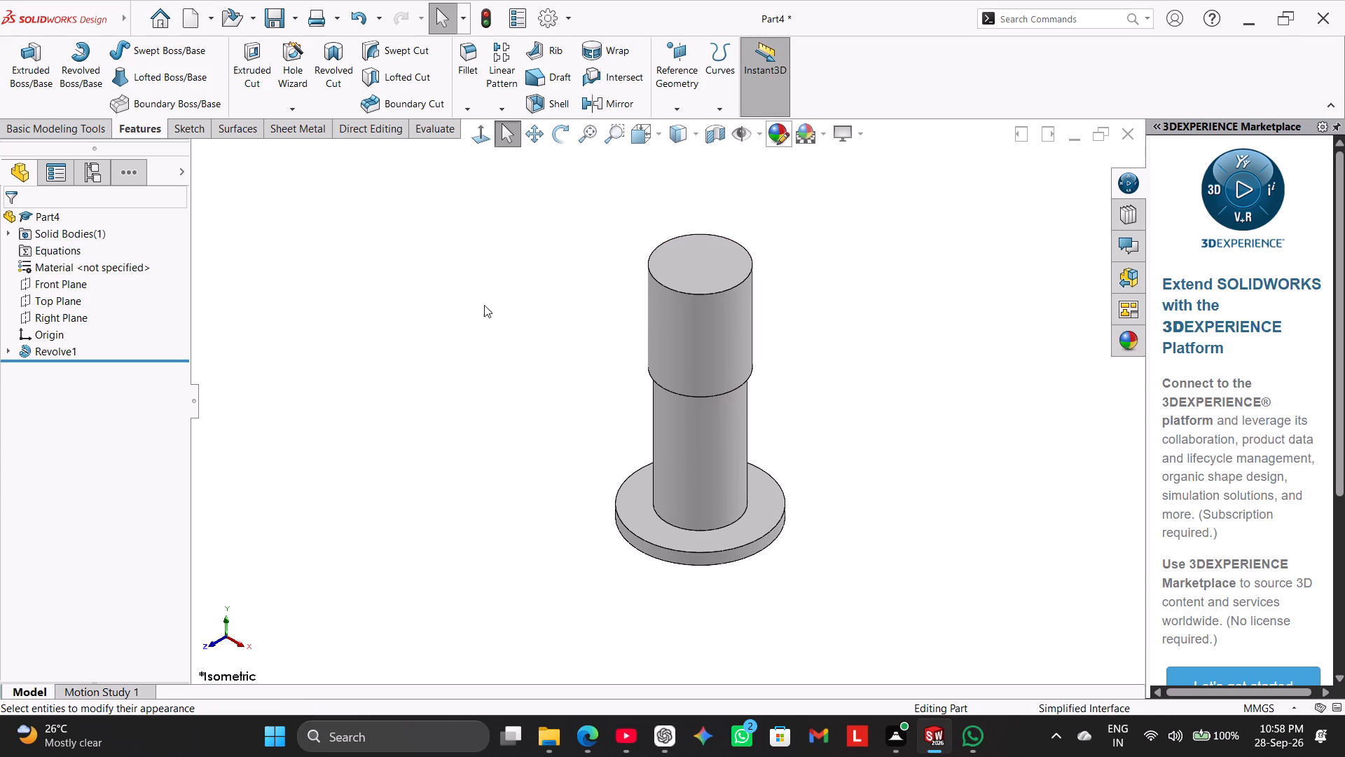
pyautogui.moveTo(183, 316); pyautogui.dragTo(183, 330)
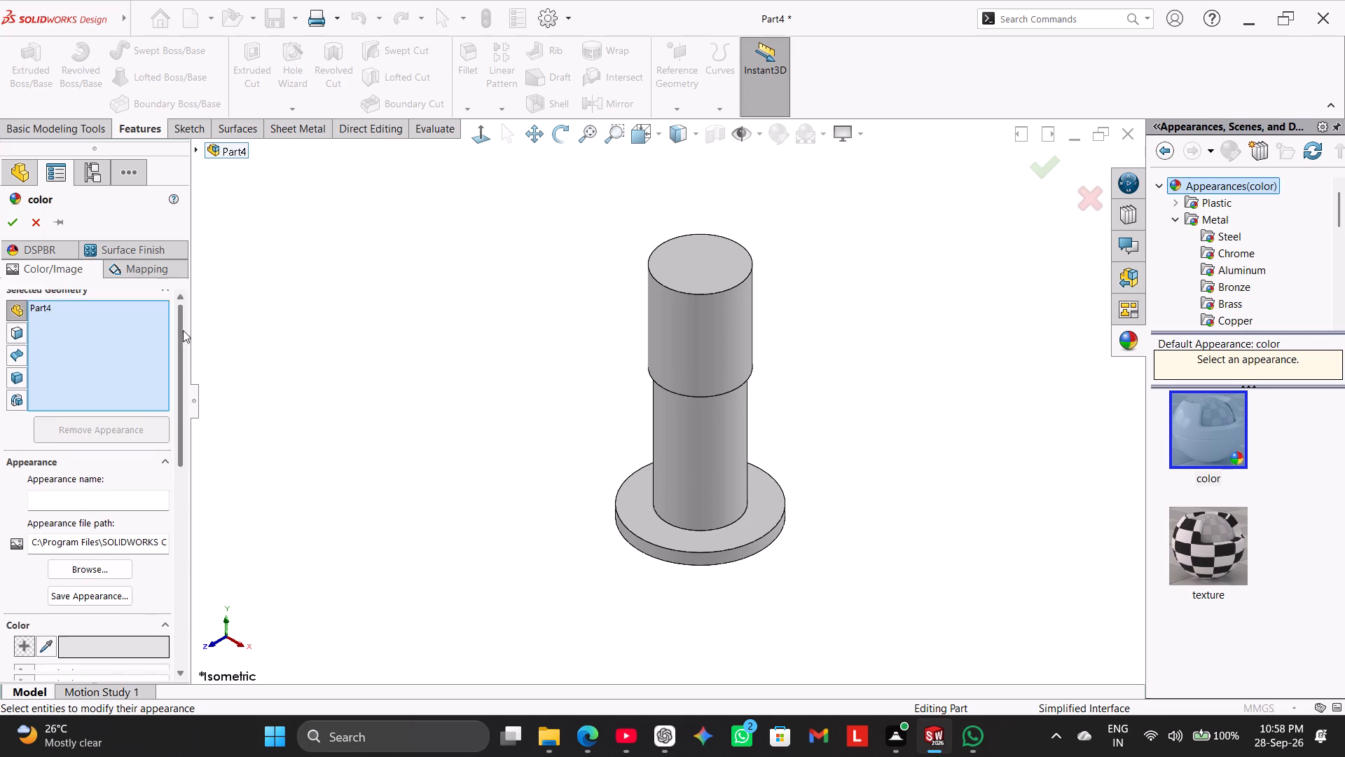
pyautogui.moveTo(183, 330); pyautogui.dragTo(176, 428)
pyautogui.click(127, 478)
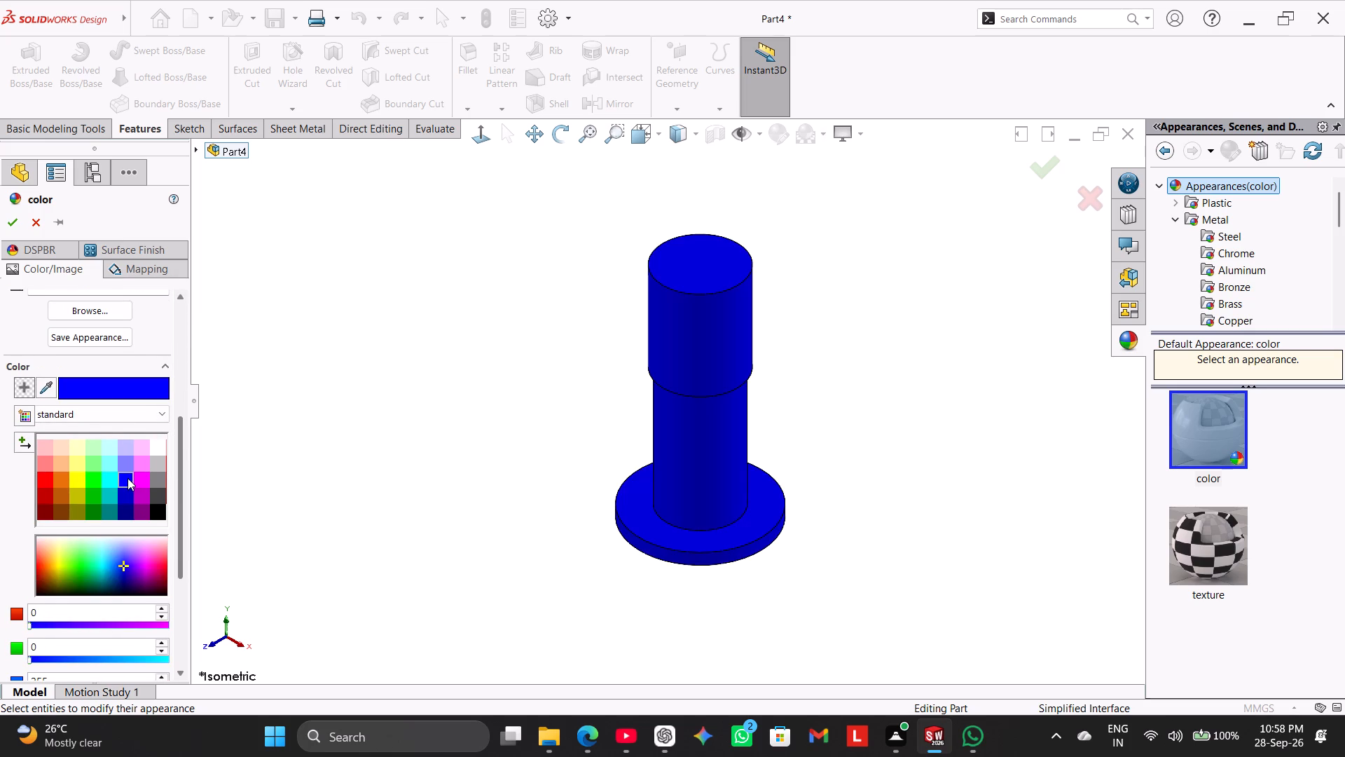
pyautogui.click(127, 461)
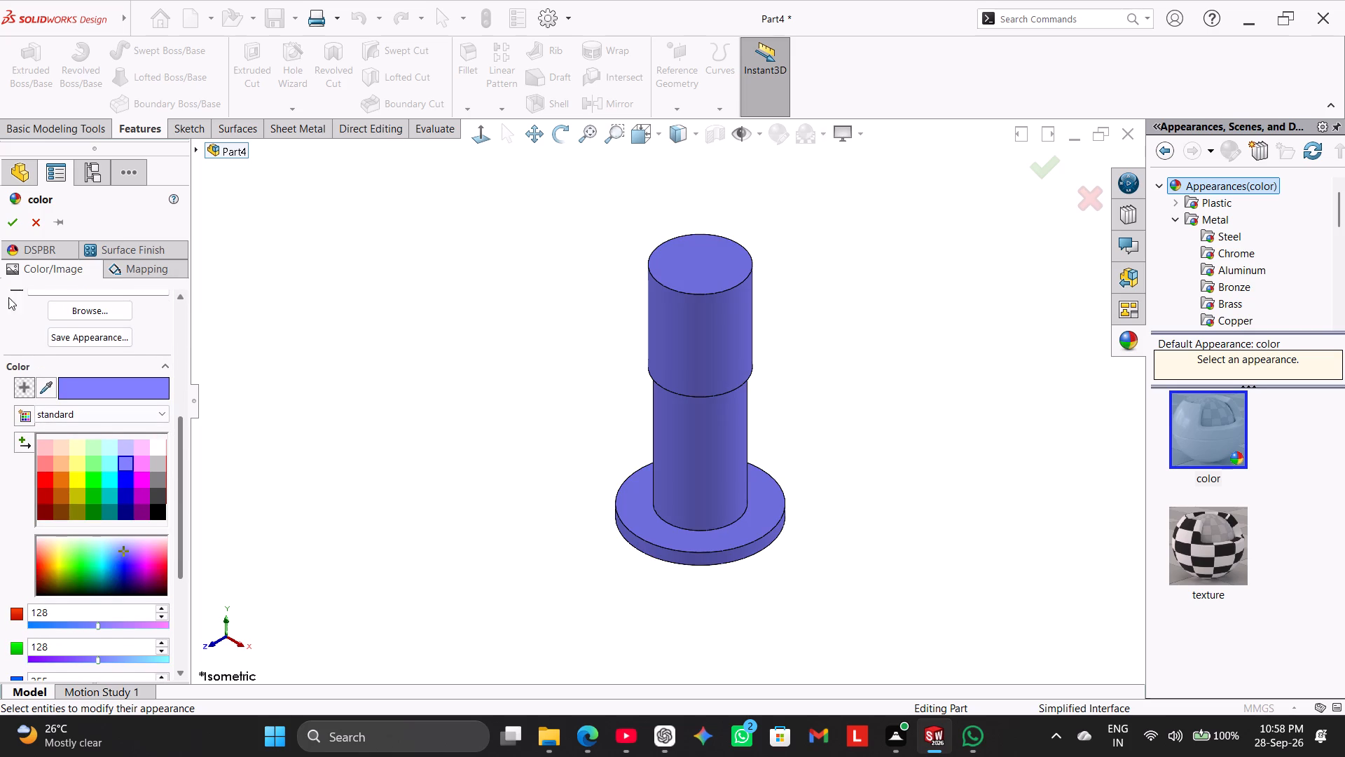
pyautogui.click(5, 214)
# Fillet the flange's upper outer edge with a 1 mm symmetric radius.
pyautogui.moveTo(264, 413); pyautogui.dragTo(638, 207, button='right')
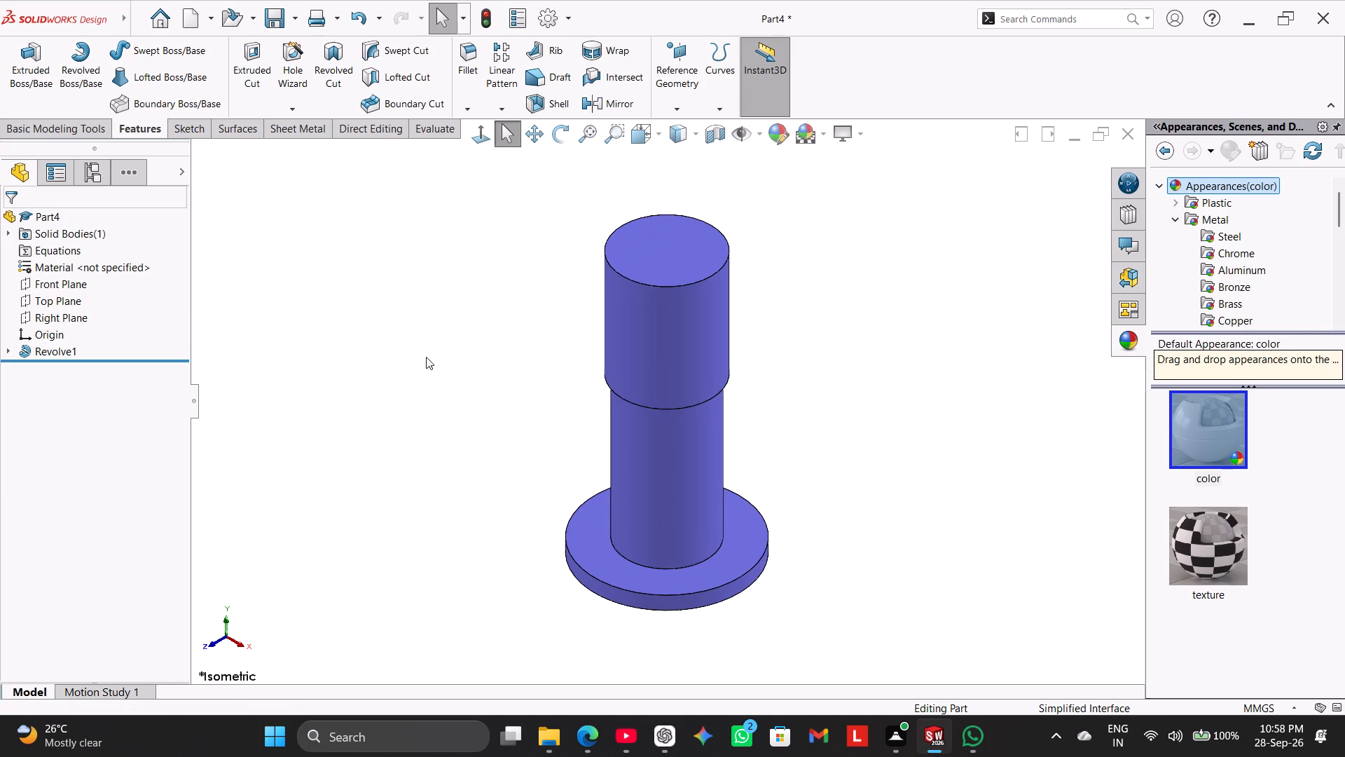
pyautogui.click(422, 353)
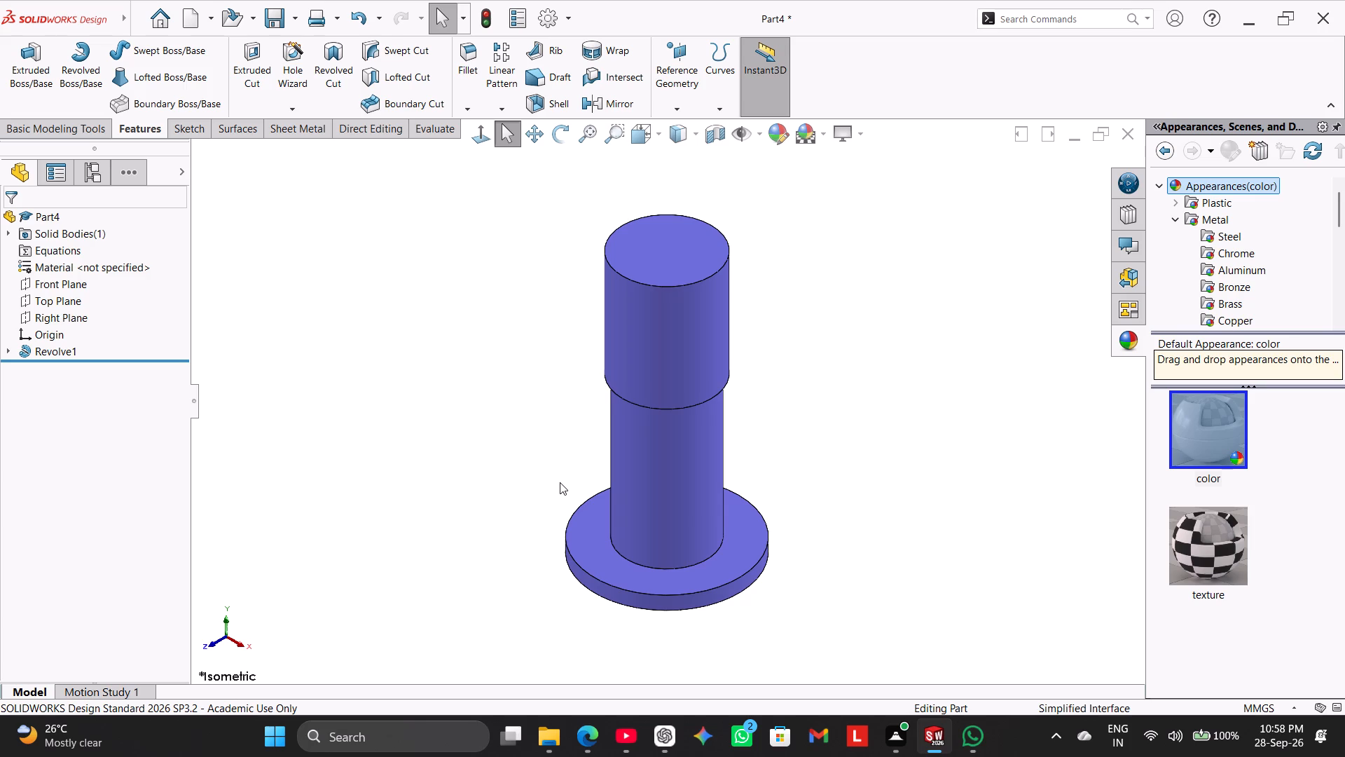
pyautogui.click(474, 72)
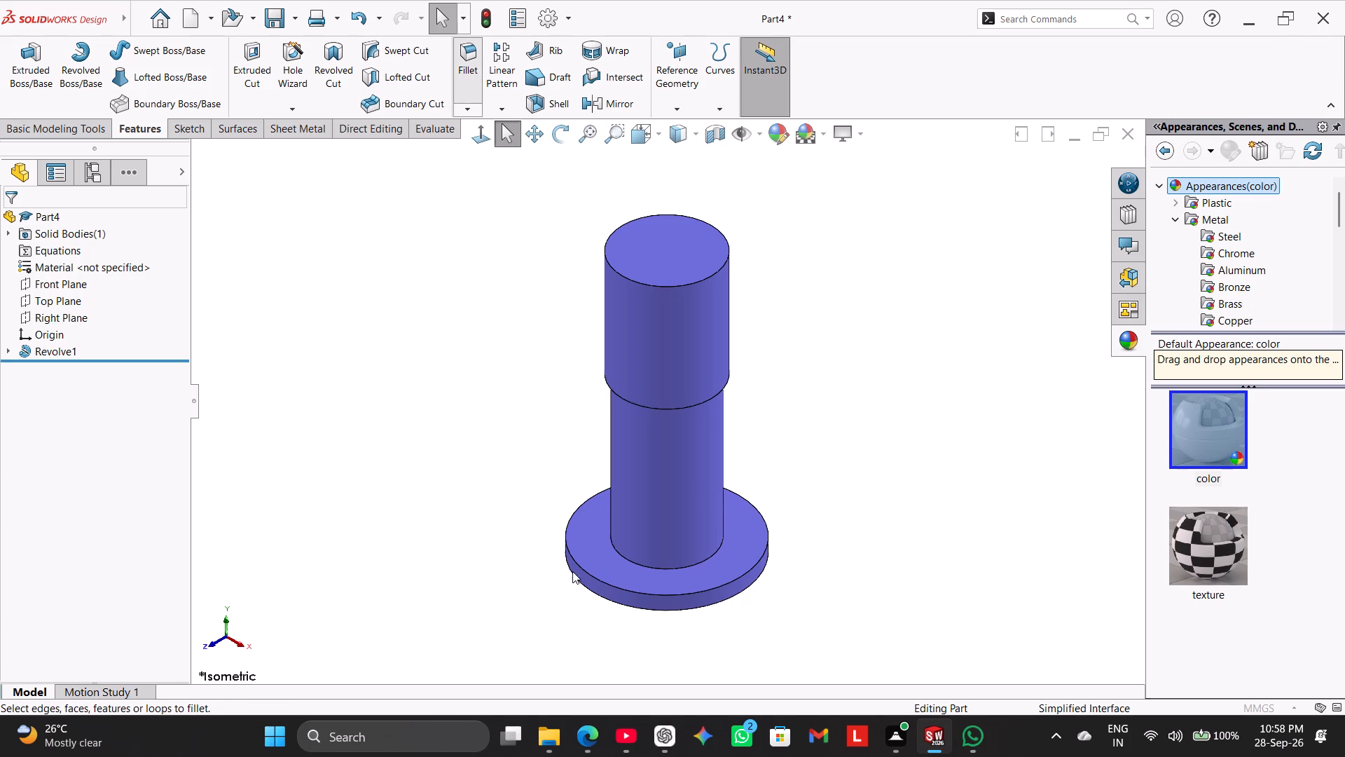
pyautogui.click(578, 561)
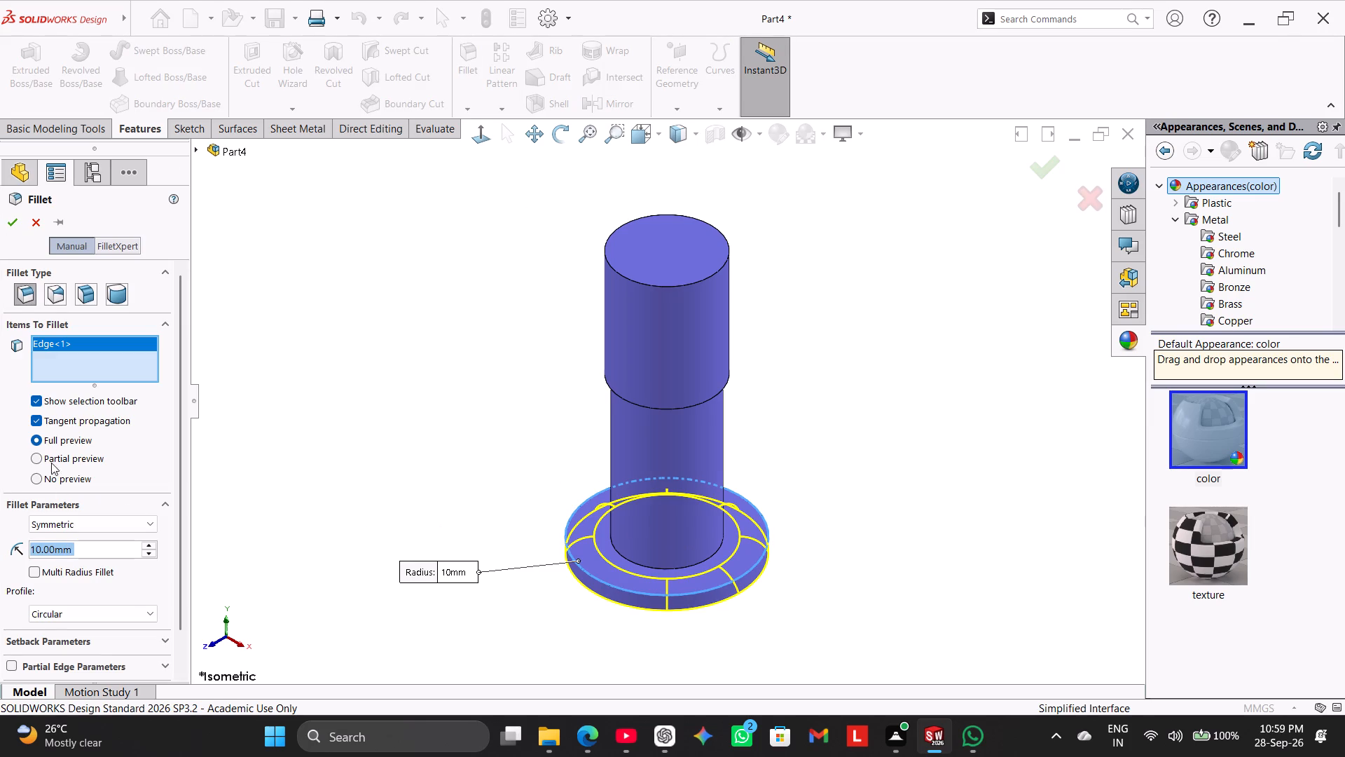
pyautogui.press('1')
pyautogui.press('Return')
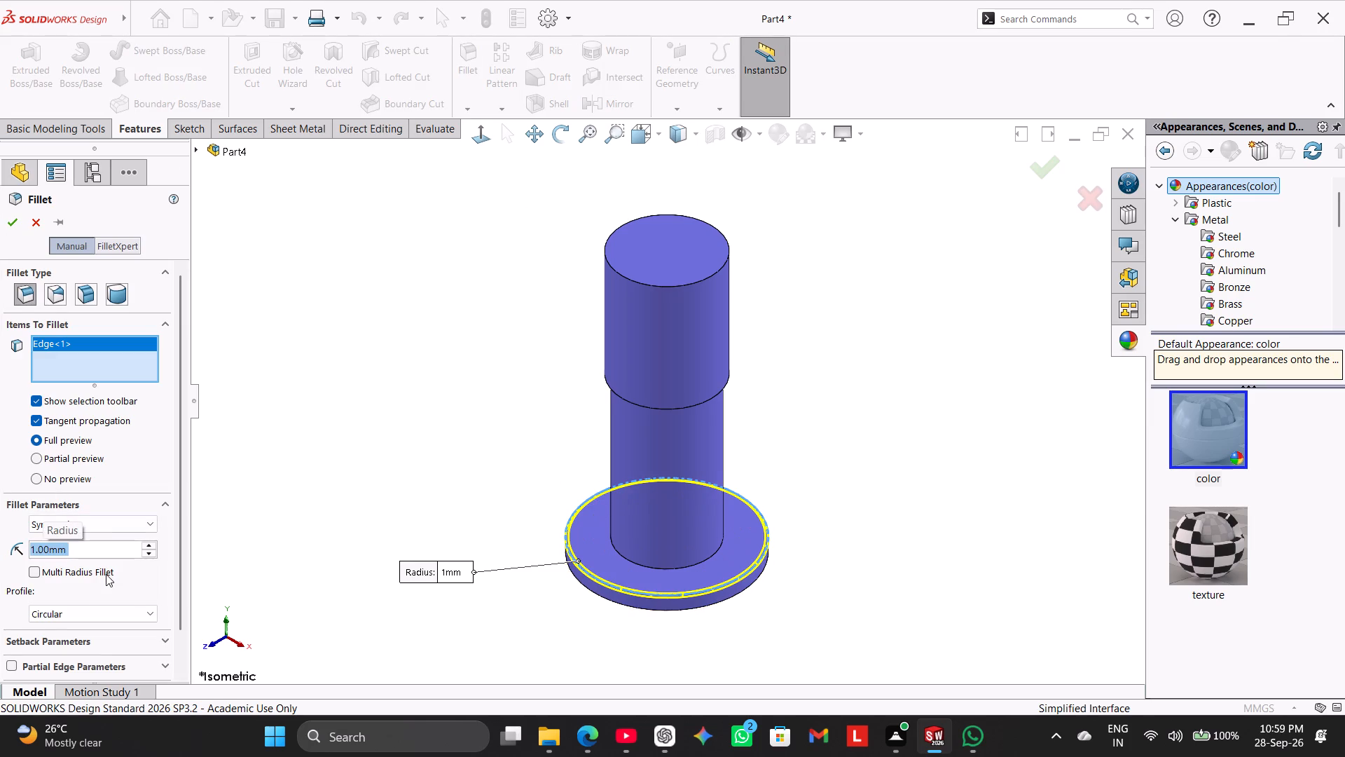
pyautogui.click(13, 224)
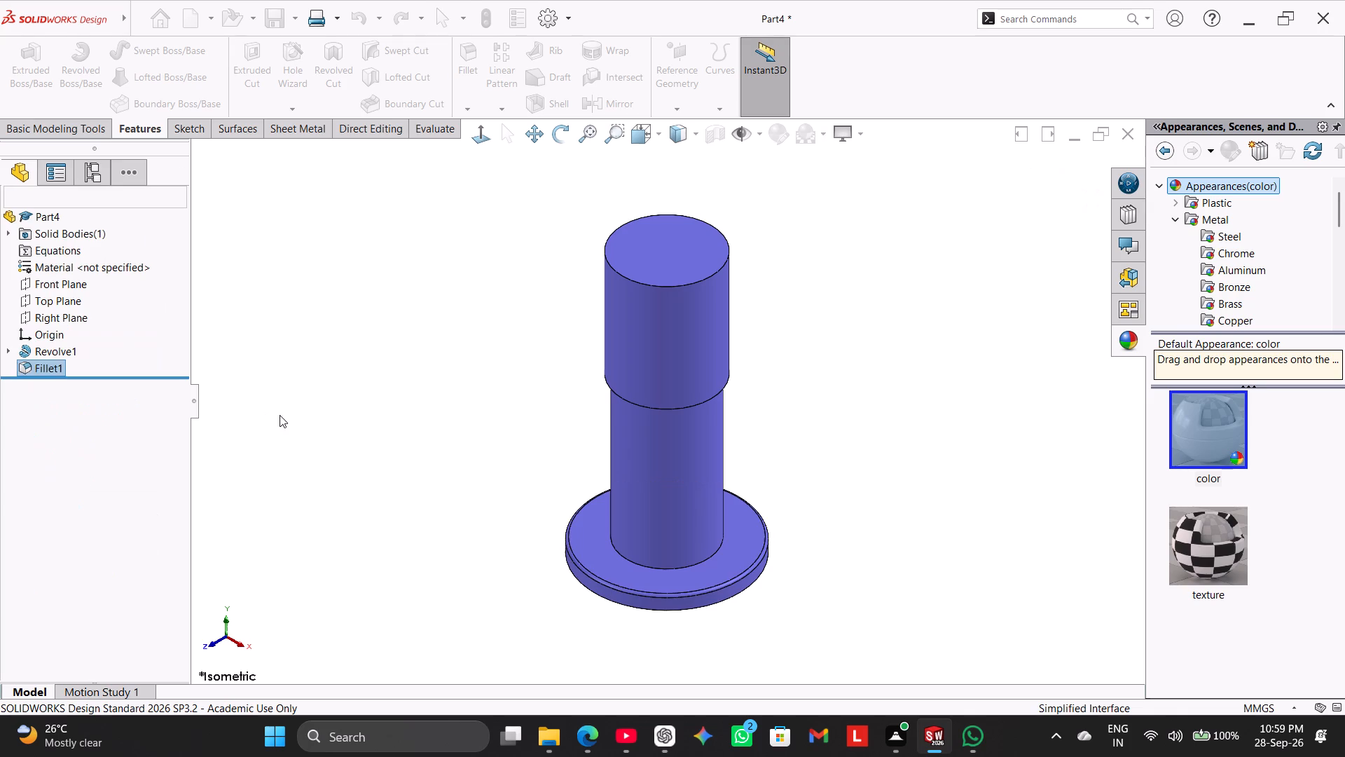
pyautogui.click(303, 423)
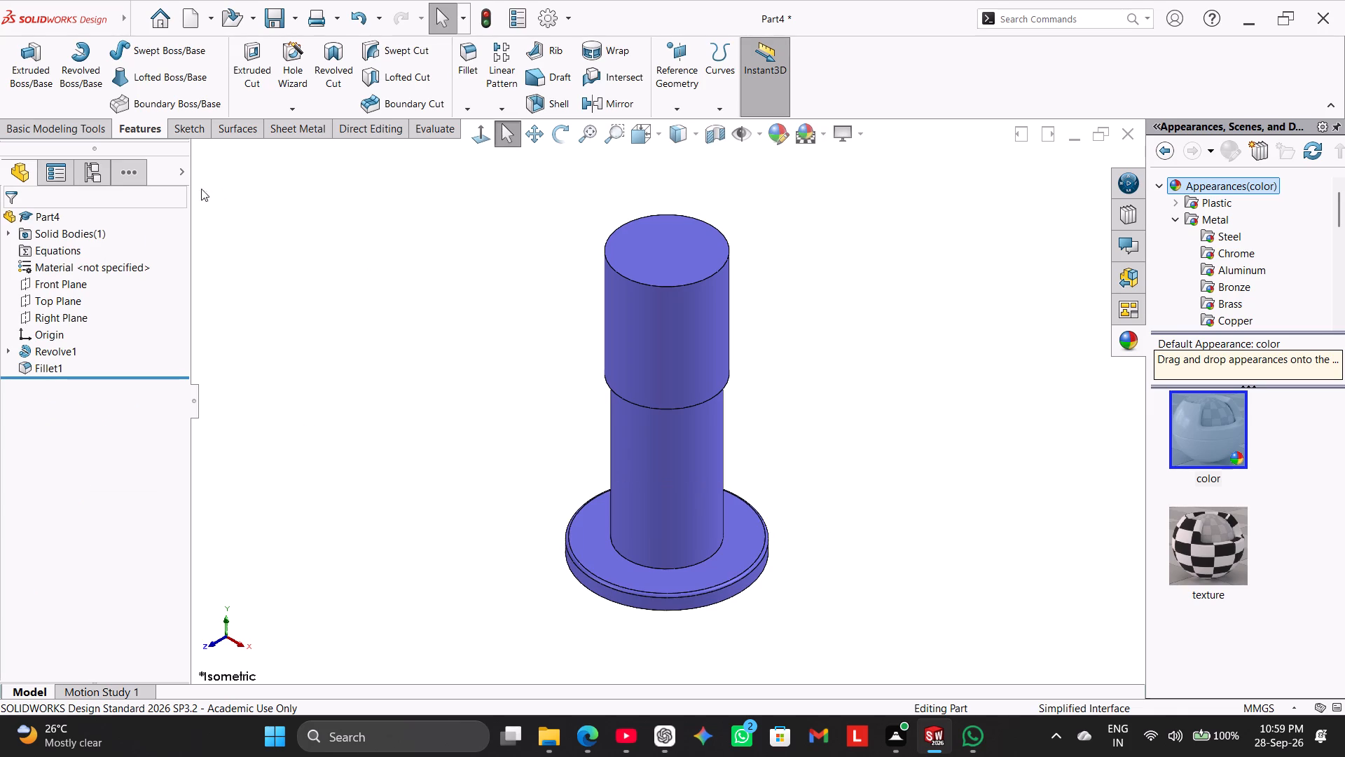
# Start a Hole Wizard legacy hole and set its type to Counterbored.
pyautogui.click(294, 79)
pyautogui.click(113, 338)
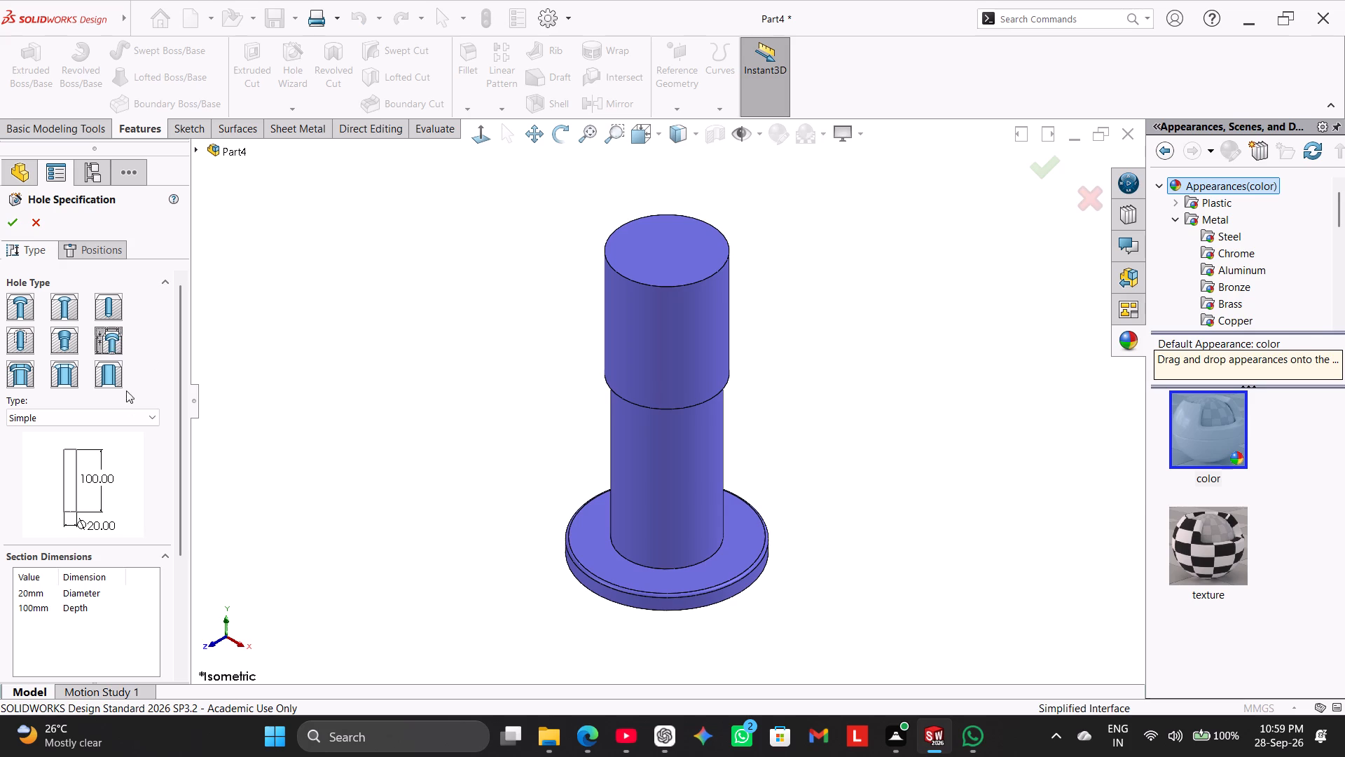
pyautogui.click(111, 346)
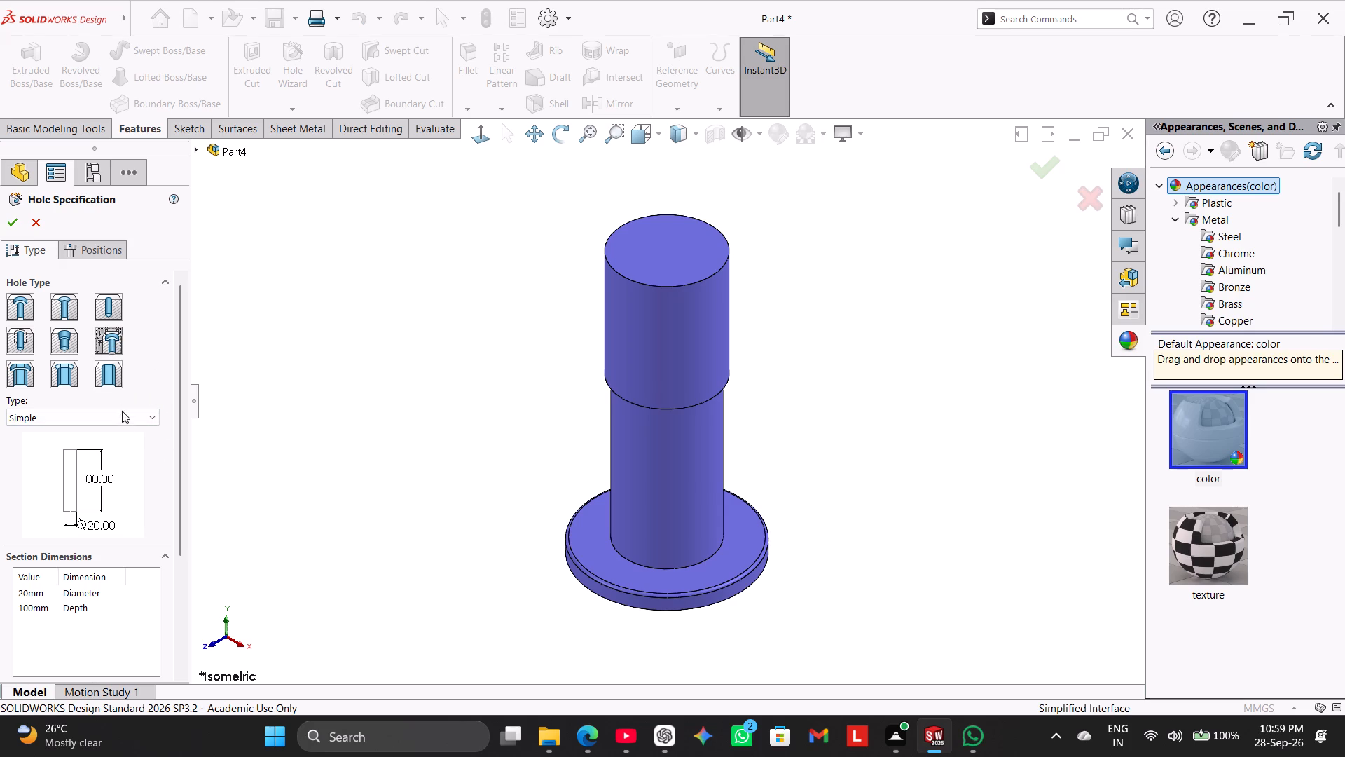
pyautogui.click(127, 428)
pyautogui.click(125, 417)
pyautogui.click(110, 513)
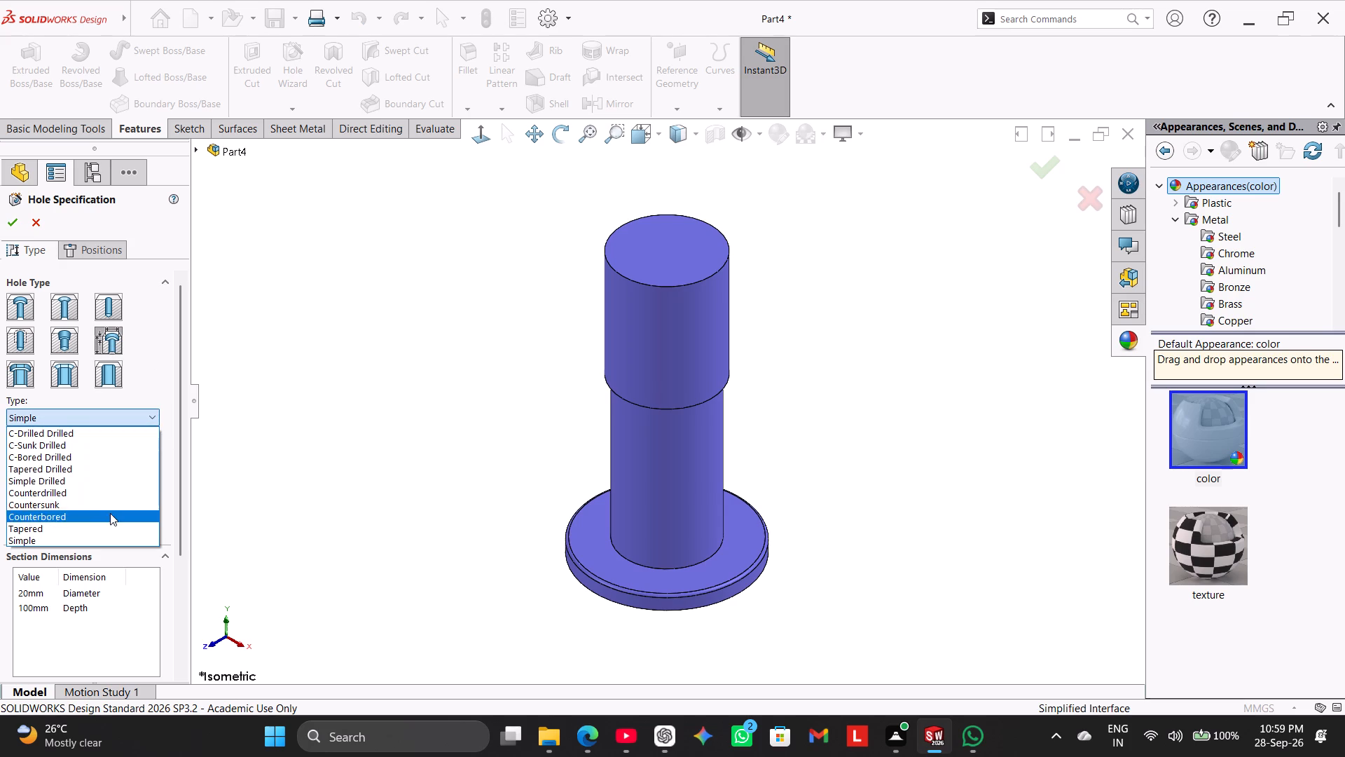
pyautogui.moveTo(184, 439); pyautogui.dragTo(181, 482)
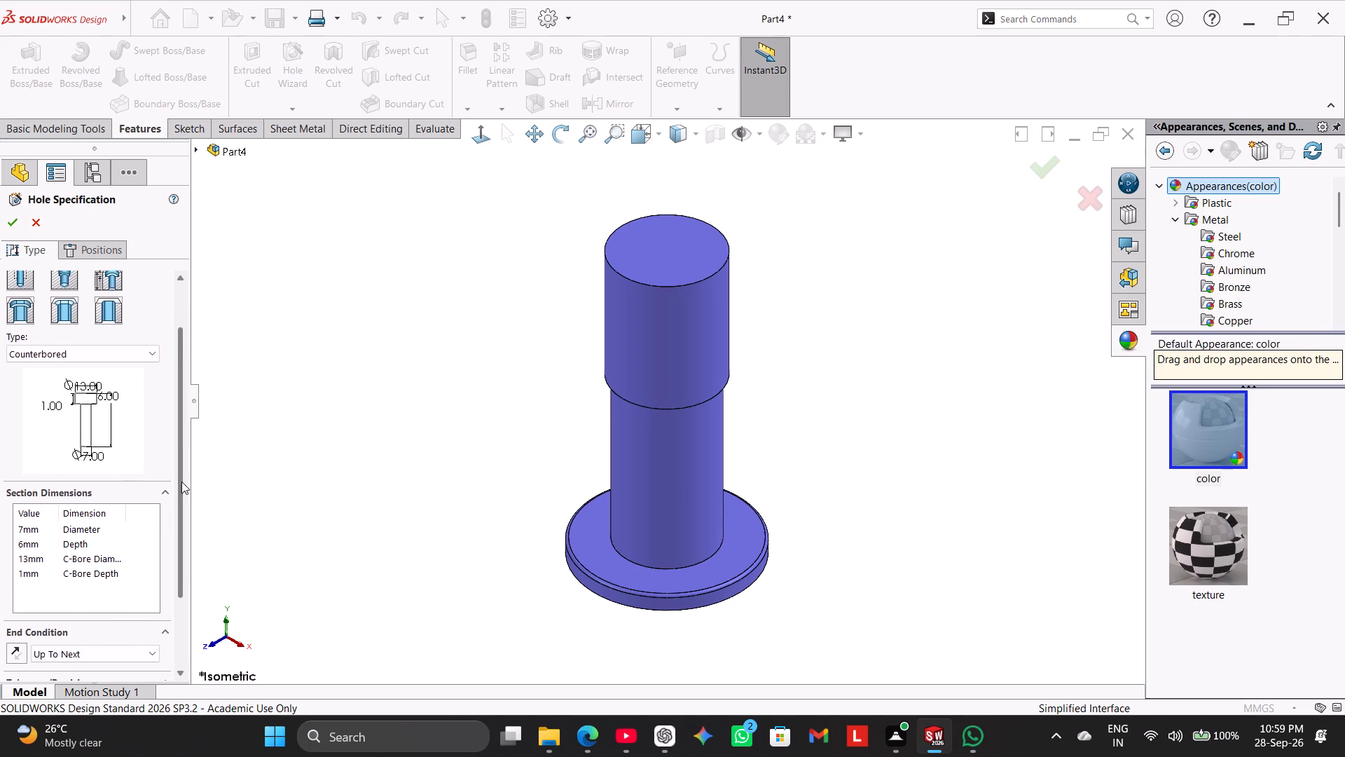
pyautogui.moveTo(181, 482); pyautogui.dragTo(181, 522)
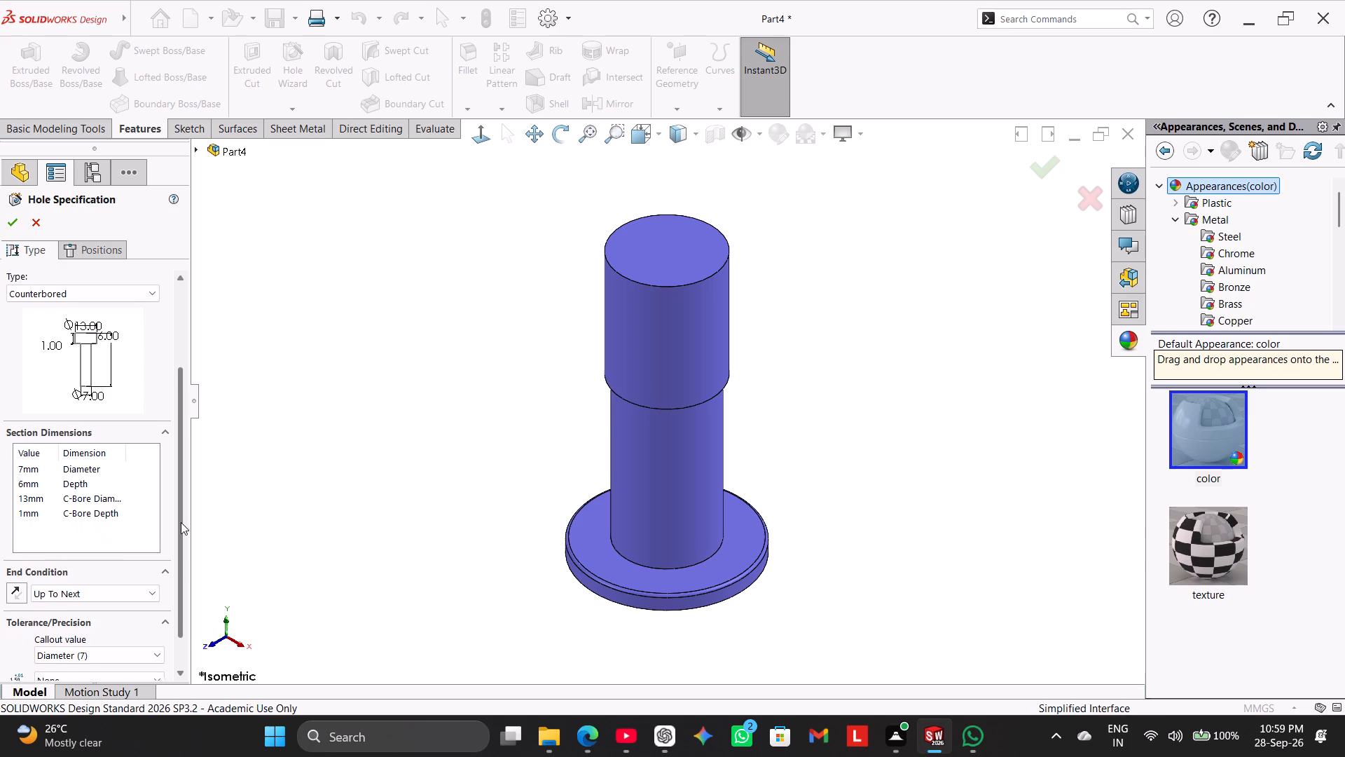
pyautogui.moveTo(181, 522); pyautogui.dragTo(168, 428)
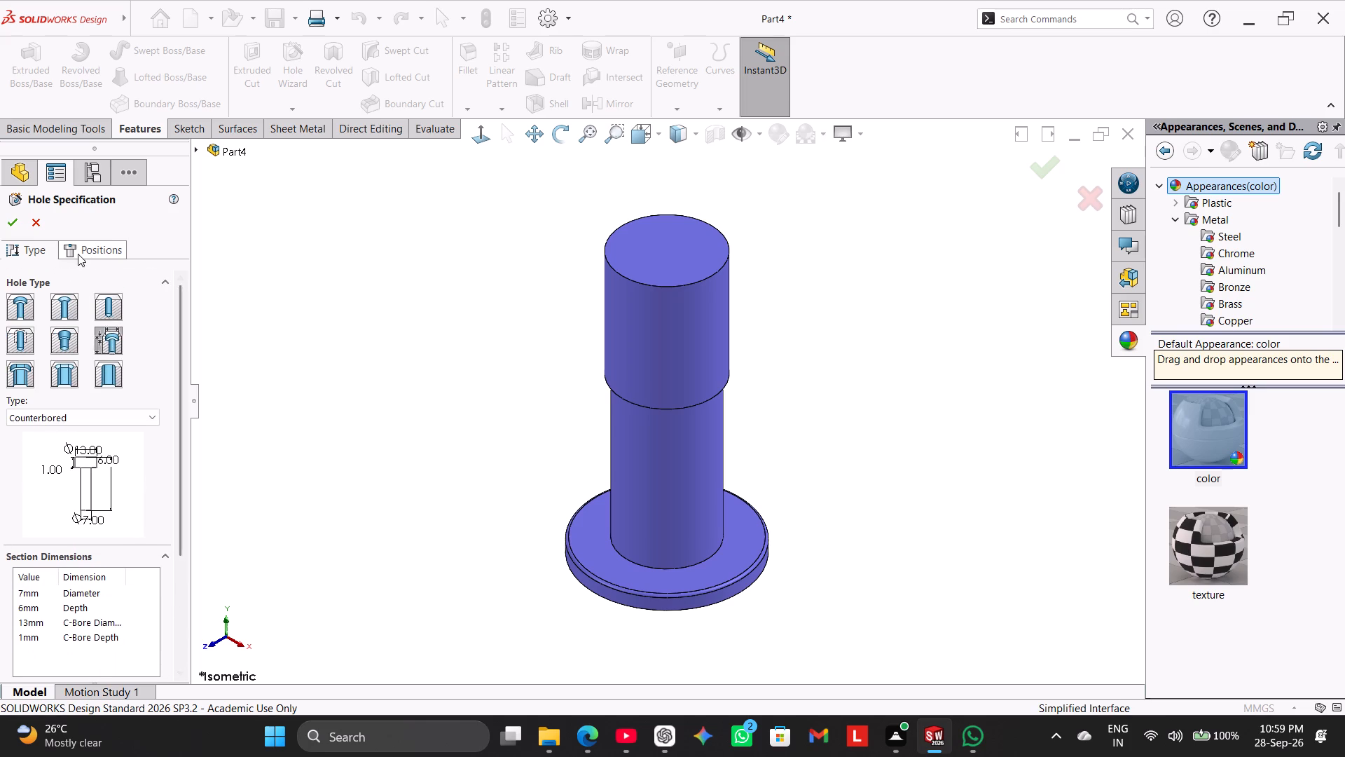
# Place the hole-position sketch on the flange's top face and draw a circle about 51 mm in diameter centred on the origin.
pyautogui.click(78, 254)
pyautogui.click(590, 552)
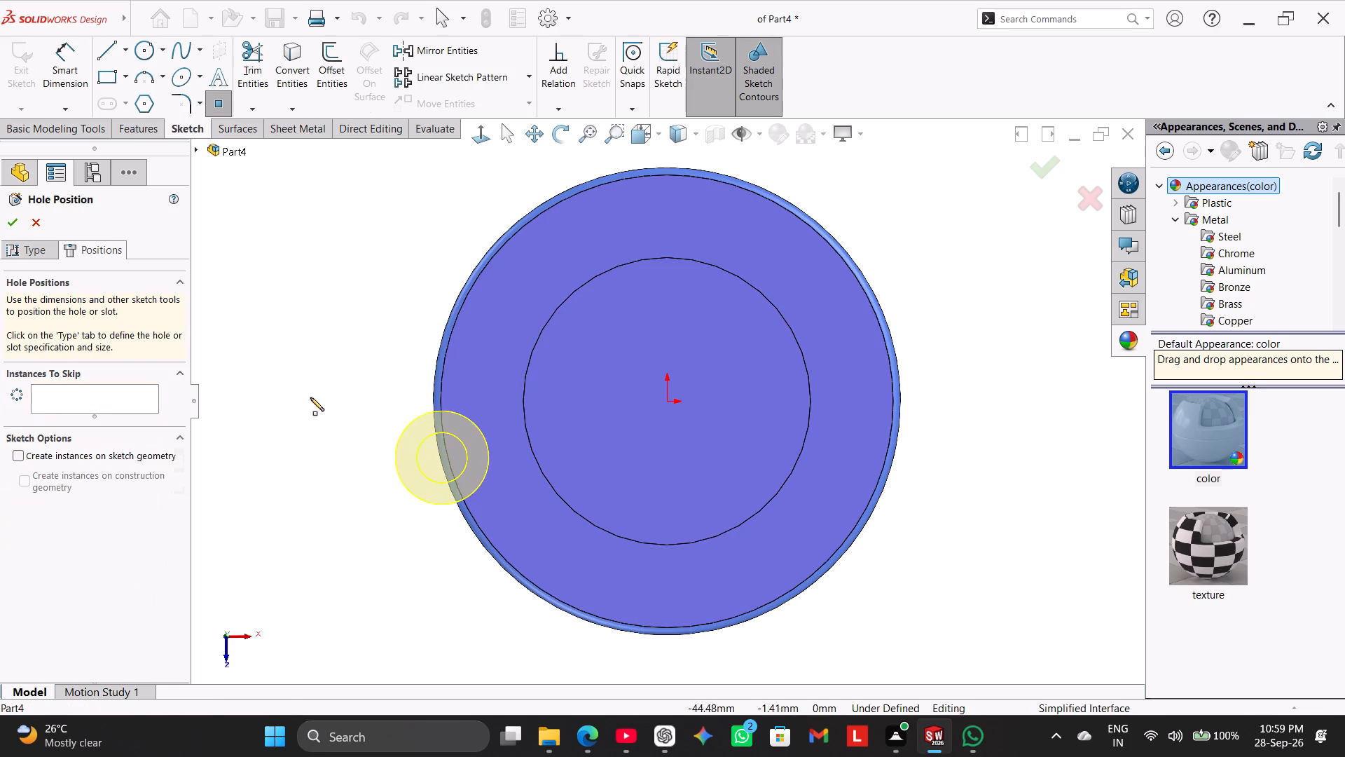
pyautogui.click(162, 43)
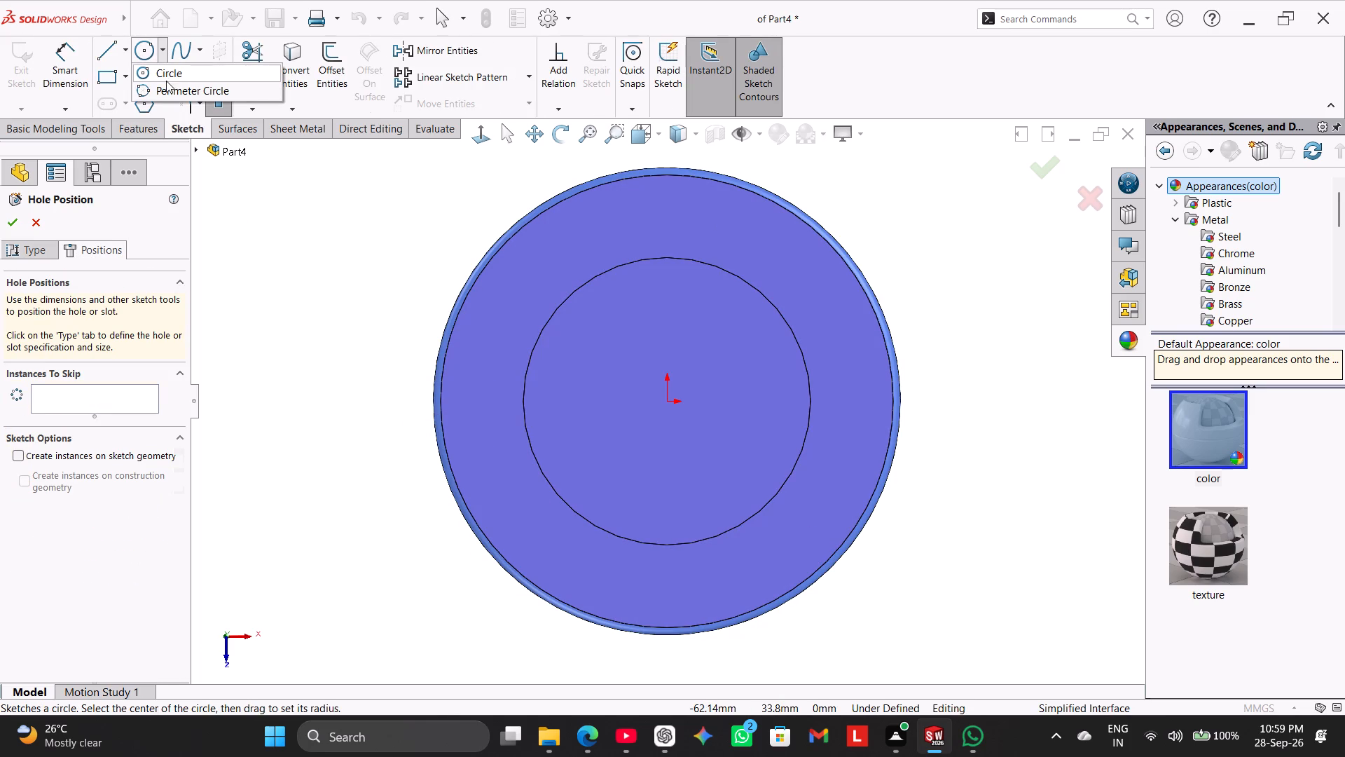
pyautogui.click(166, 76)
pyautogui.click(665, 402)
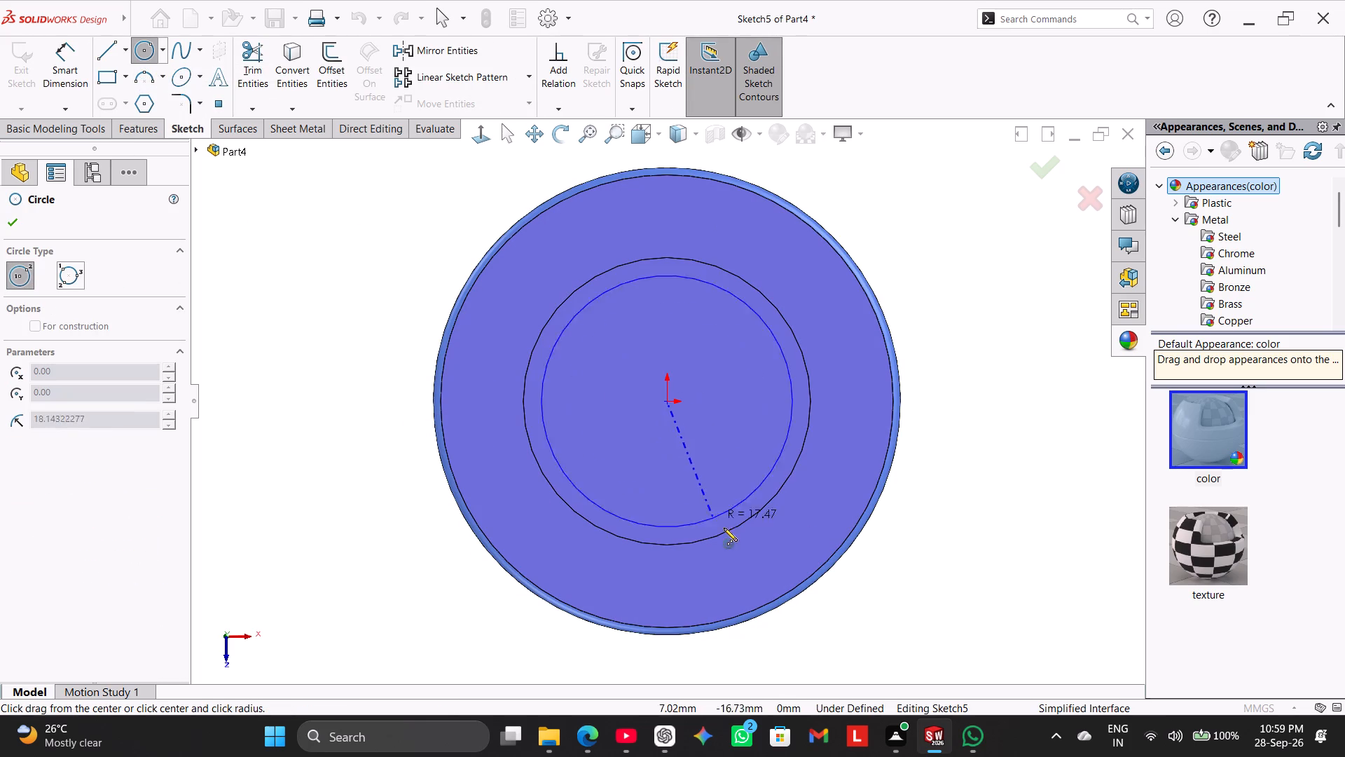
pyautogui.click(777, 550)
pyautogui.rightClick(921, 278)
pyautogui.click(951, 290)
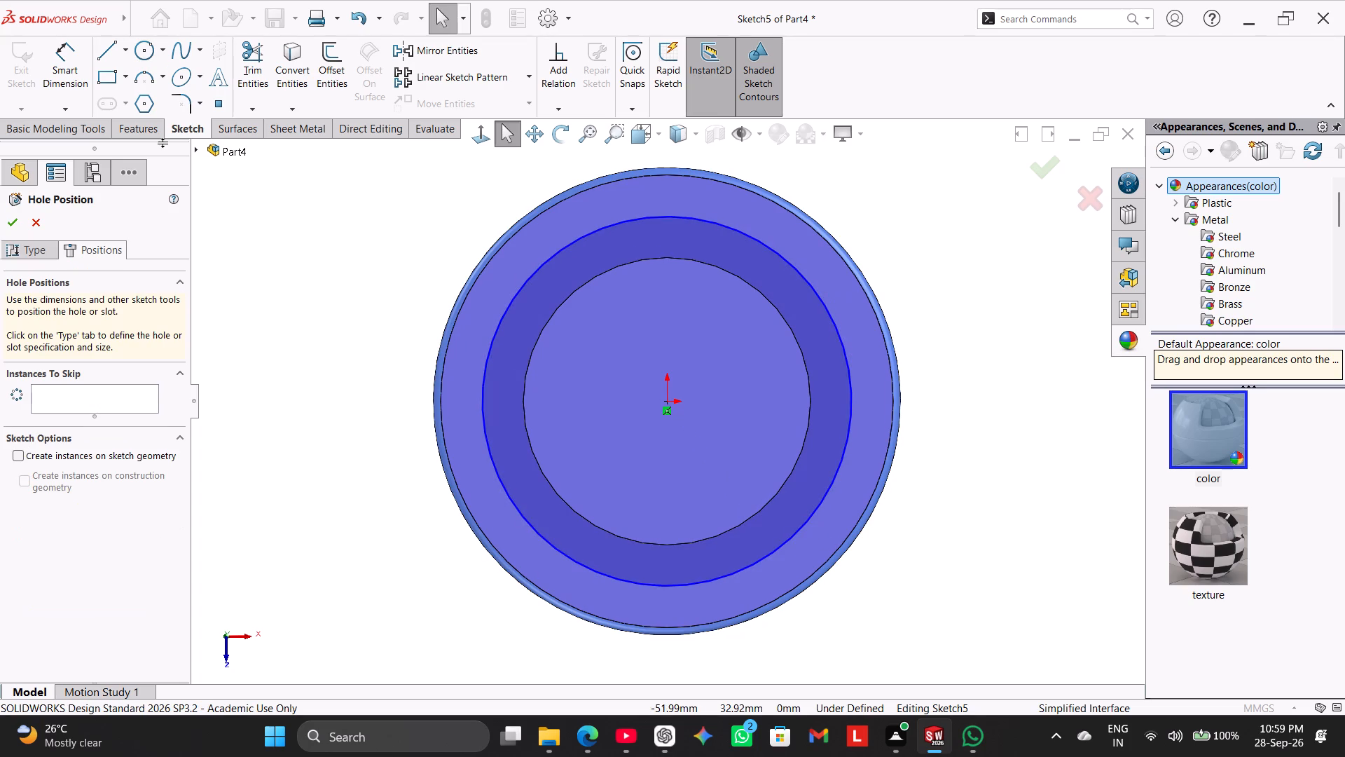
# Dimension the hole-position circle's diameter as 52 mm.
pyautogui.moveTo(60, 65); pyautogui.dragTo(68, 67)
pyautogui.click(614, 225)
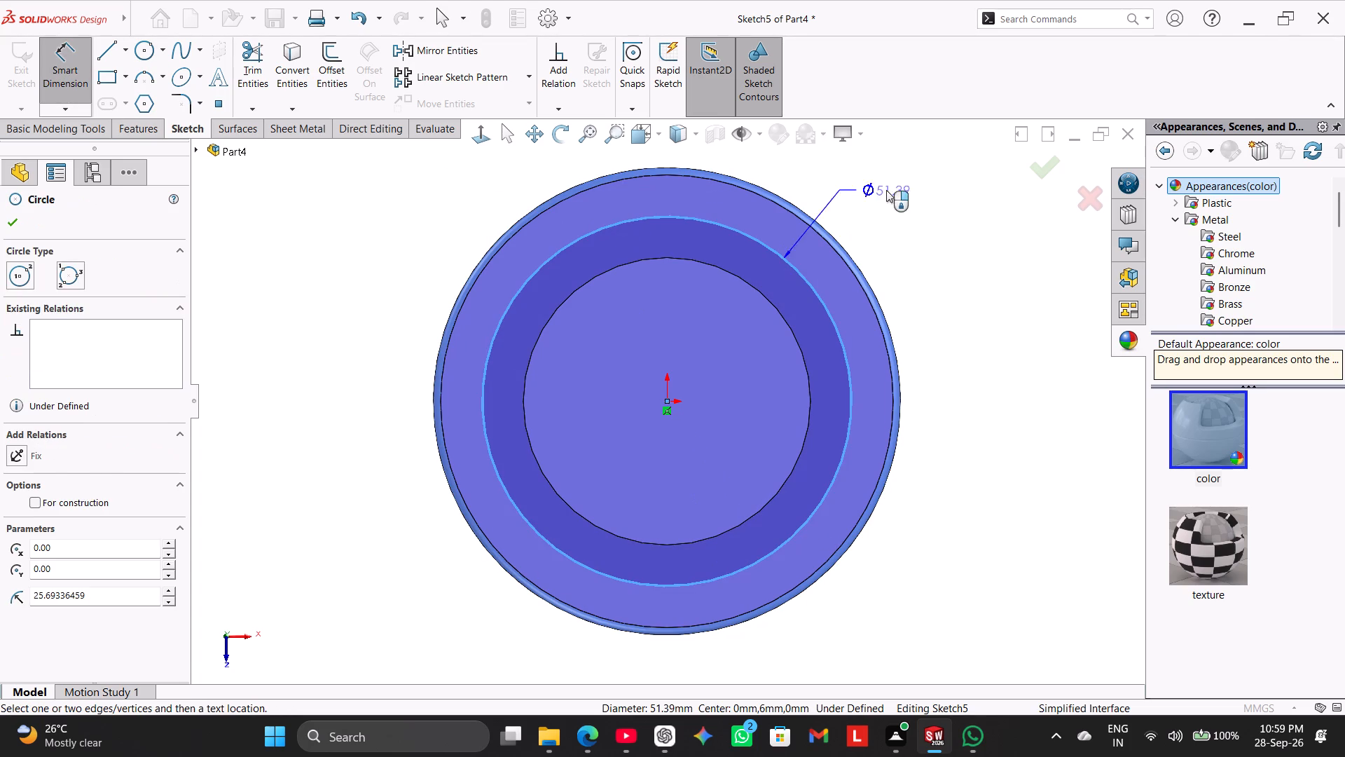
pyautogui.click(905, 191)
pyautogui.write('52')
pyautogui.press('Return')
pyautogui.rightClick(437, 213)
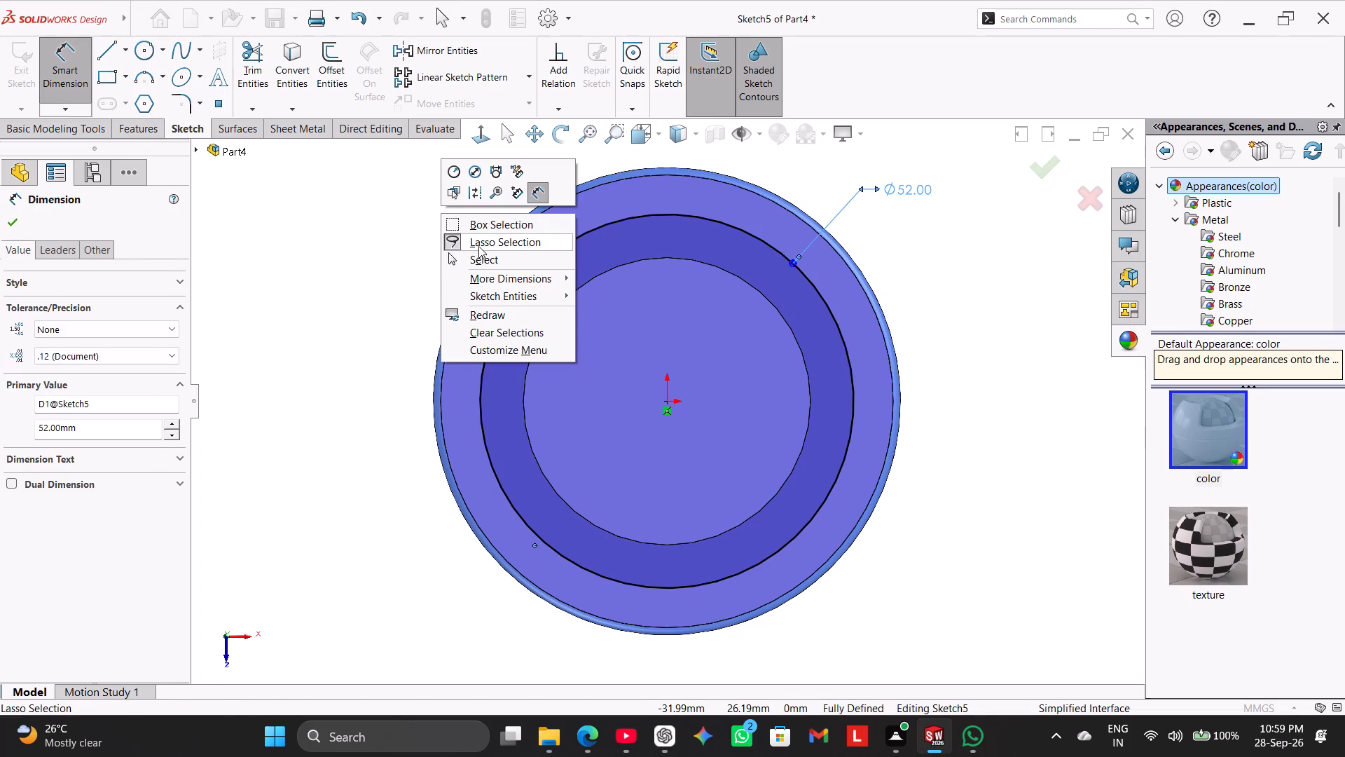
pyautogui.click(492, 260)
# Convert the 52 mm hole-position circle to construction geometry.
pyautogui.rightClick(552, 254)
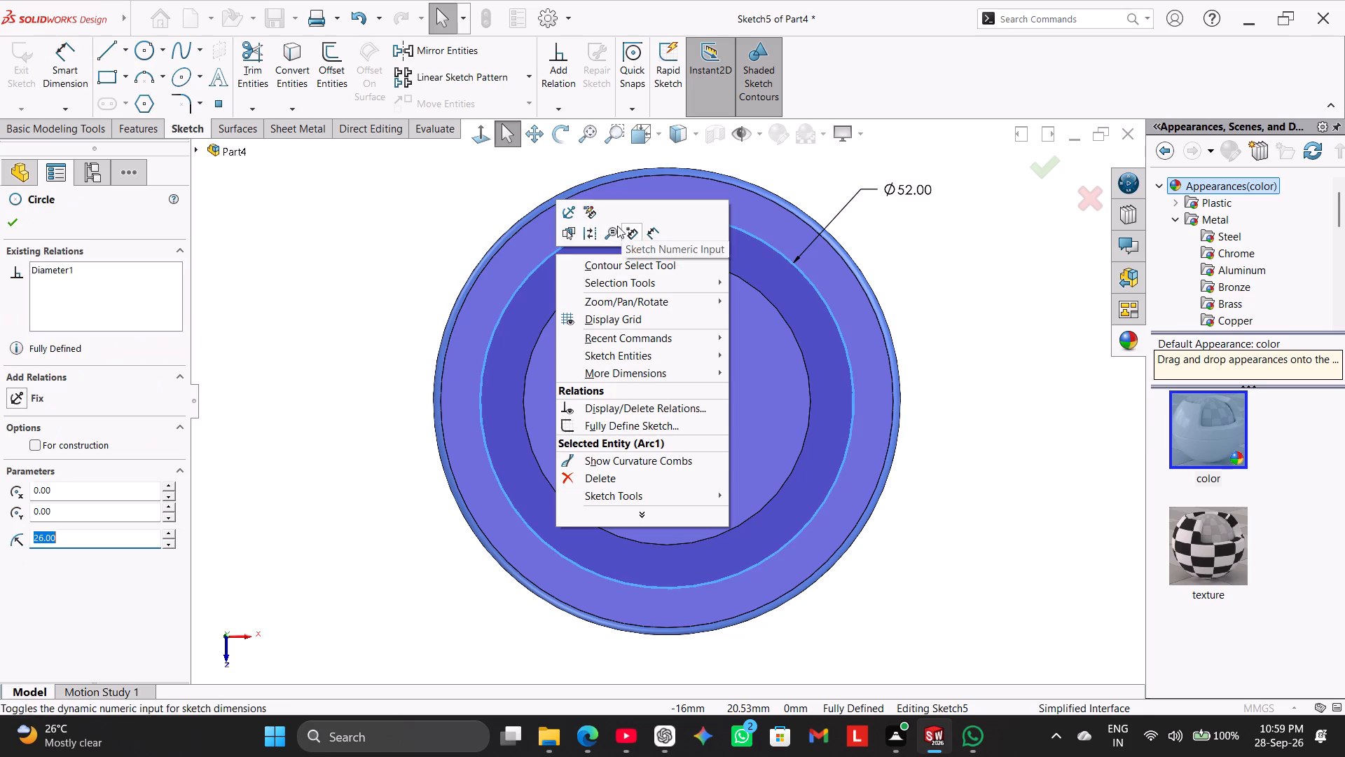
pyautogui.click(593, 235)
pyautogui.click(427, 230)
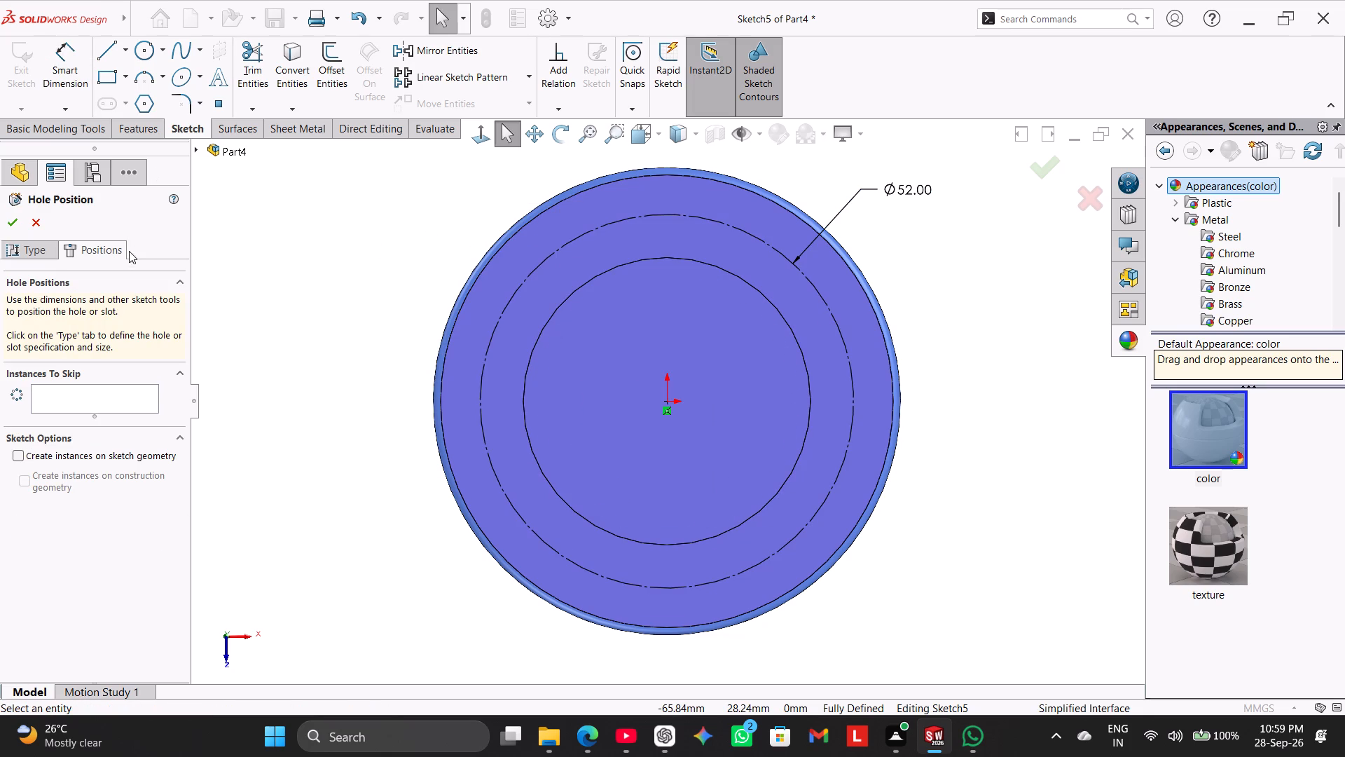
# Place four counterbored hole points on the quadrants of the 52 mm construction circle and finish the hole feature.
pyautogui.click(224, 100)
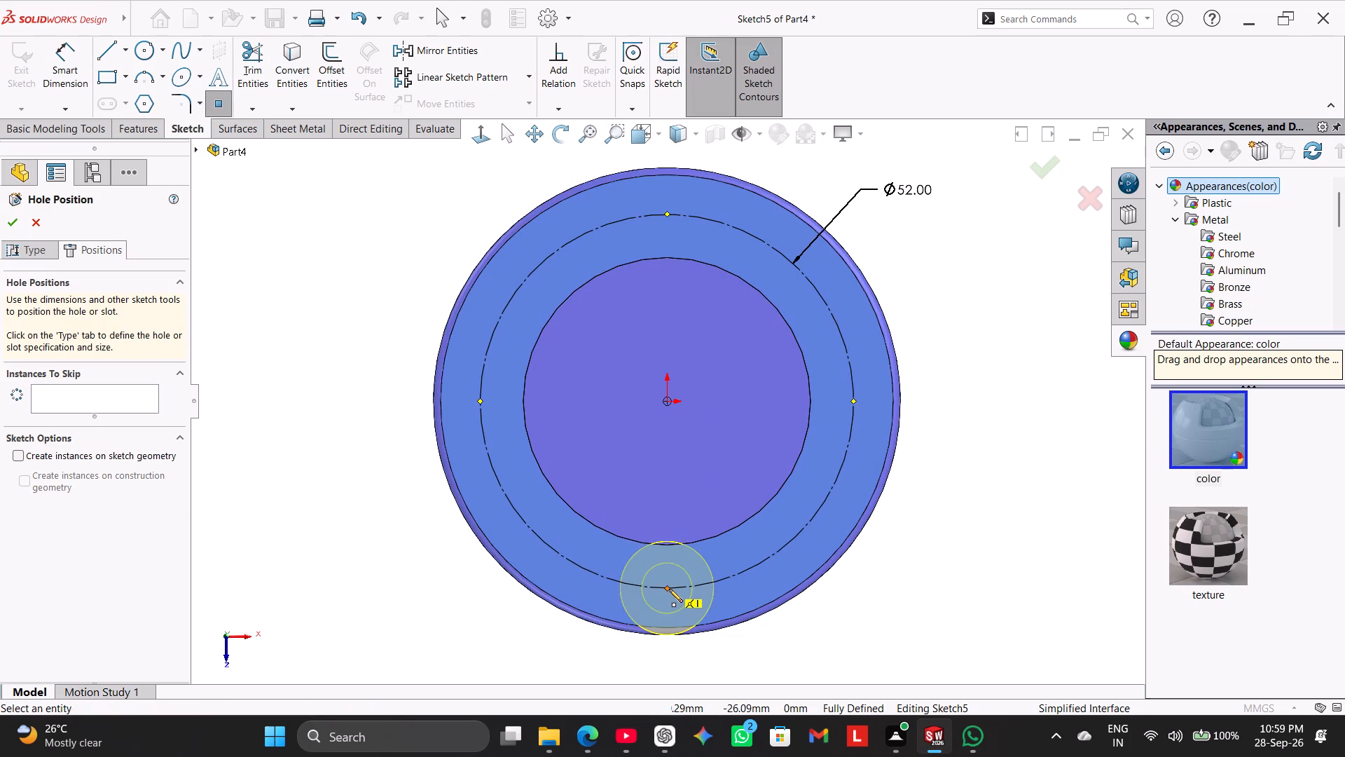
pyautogui.click(669, 589)
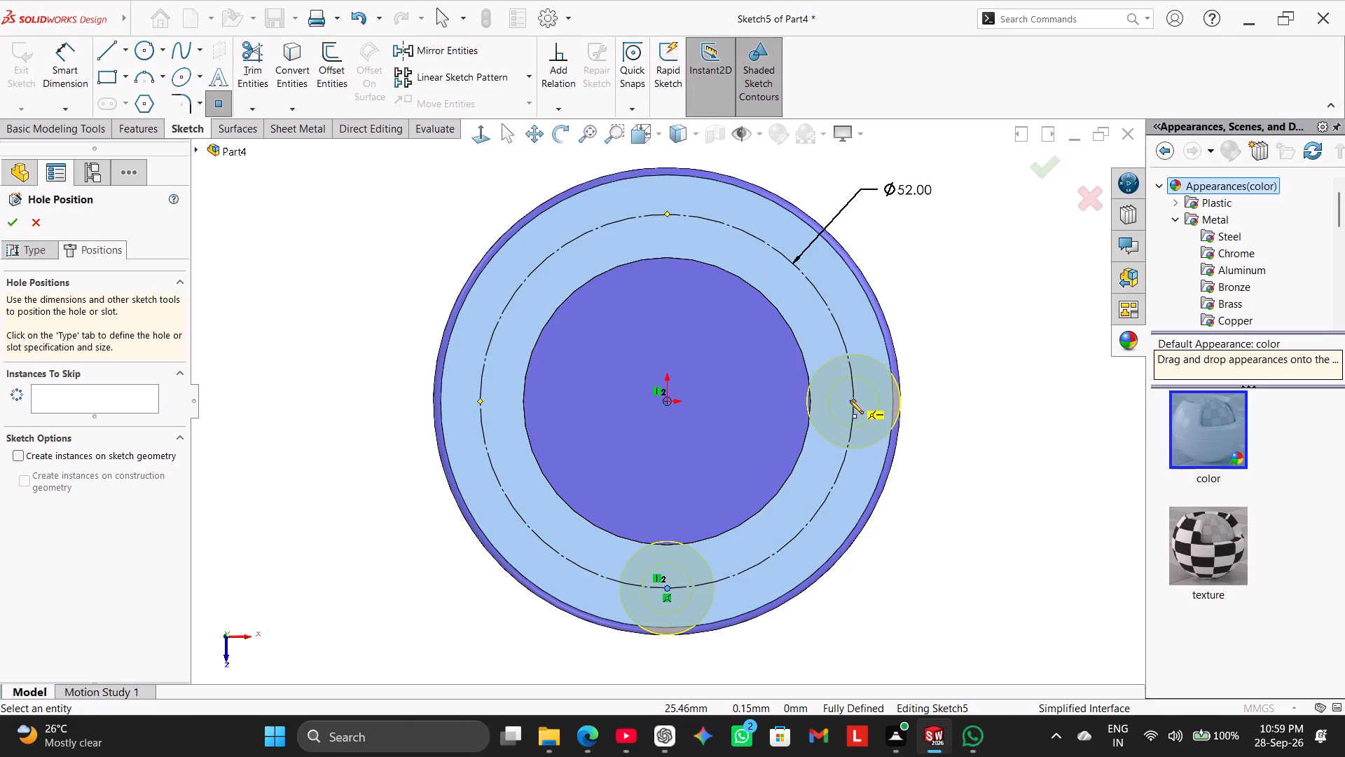
pyautogui.click(851, 400)
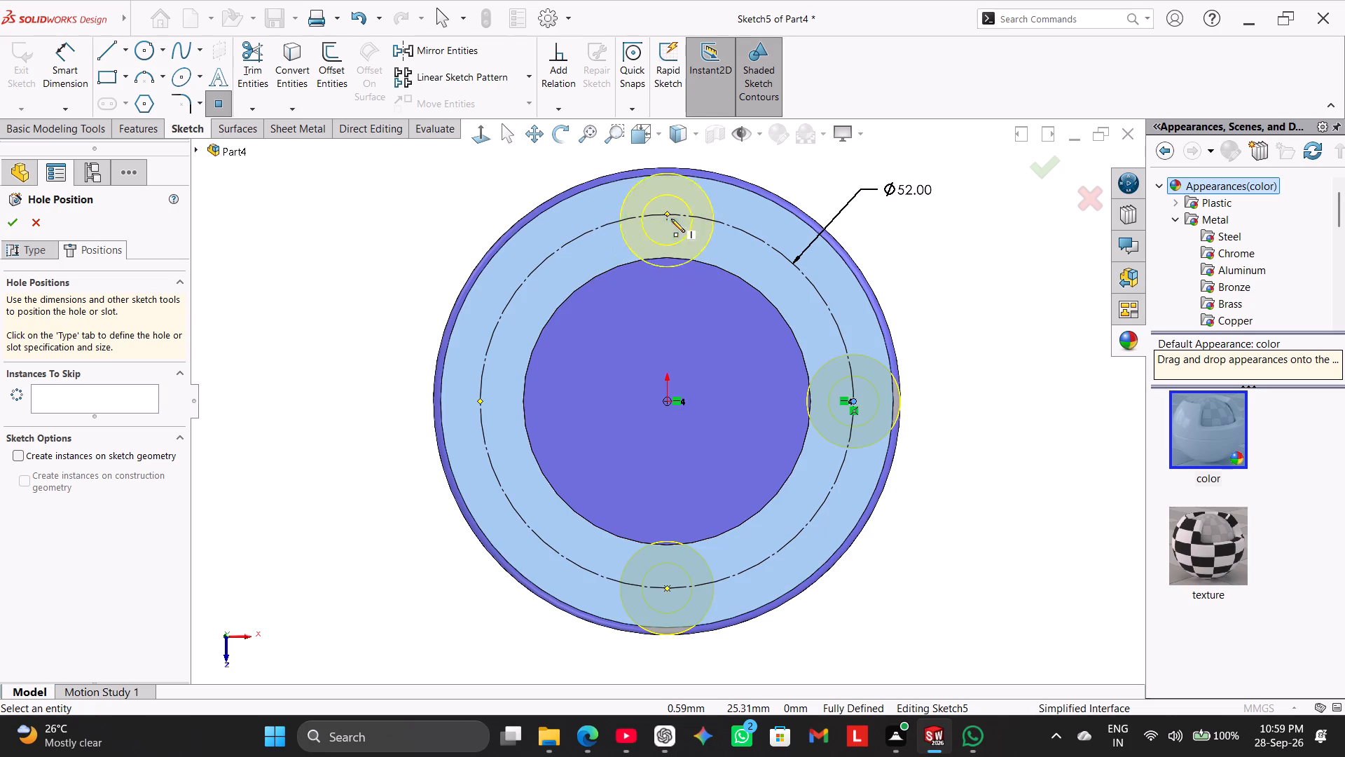
pyautogui.click(668, 214)
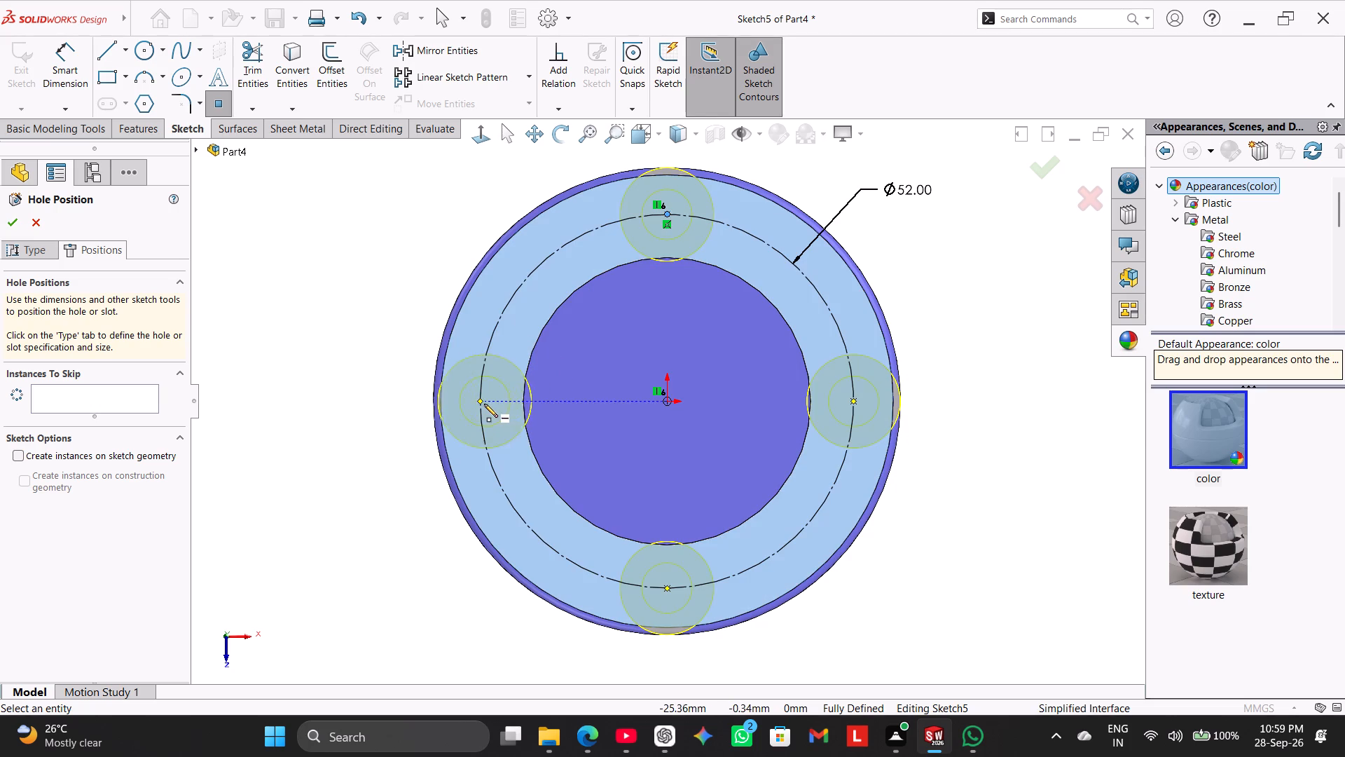
pyautogui.click(481, 402)
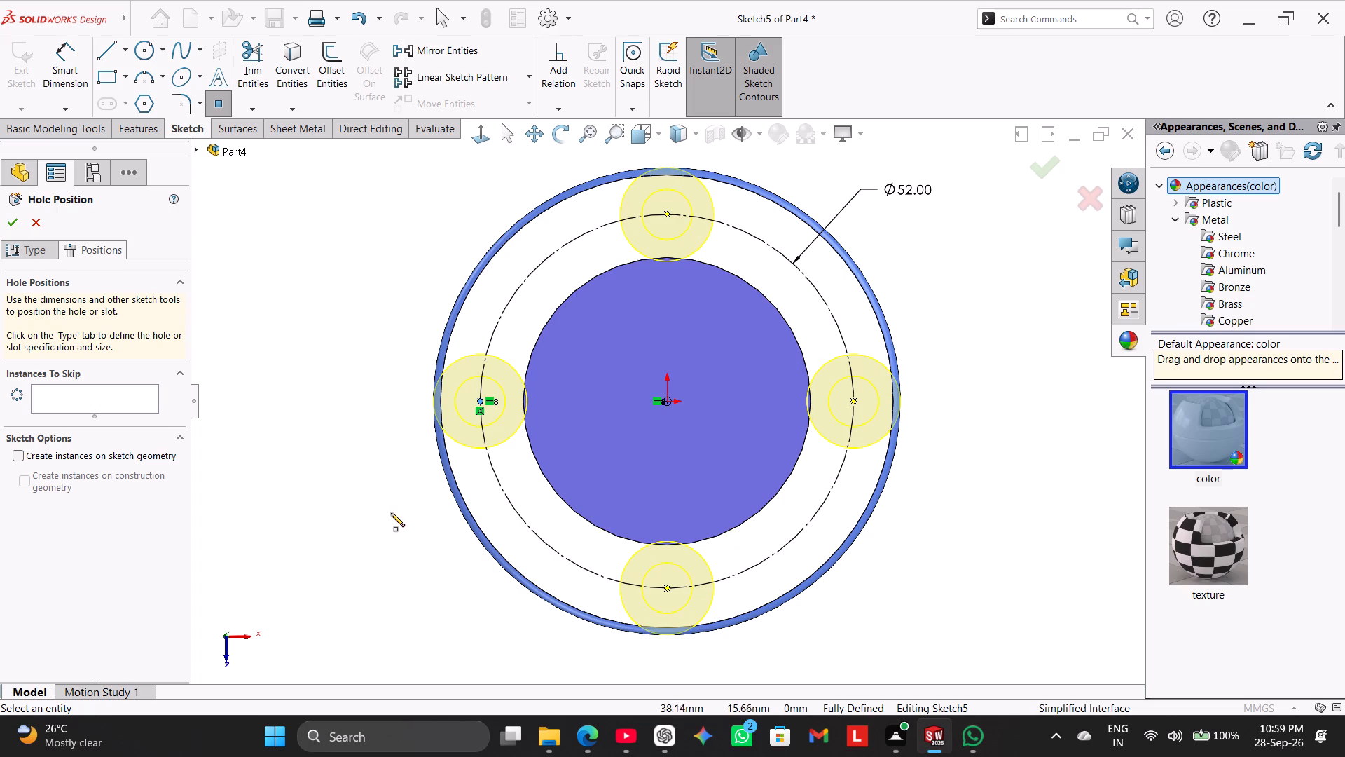
pyautogui.moveTo(389, 506); pyautogui.dragTo(407, 463, button='middle')
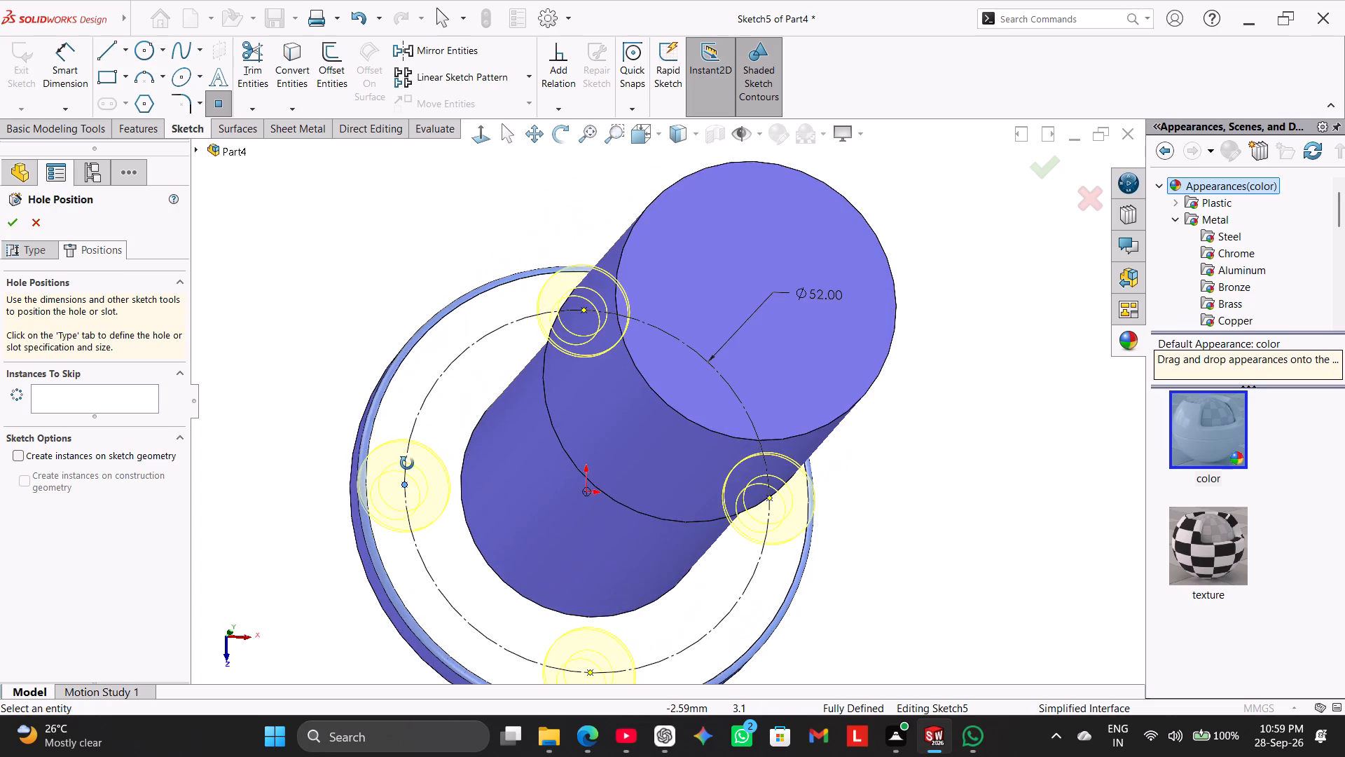
pyautogui.moveTo(407, 463); pyautogui.dragTo(387, 492, button='middle')
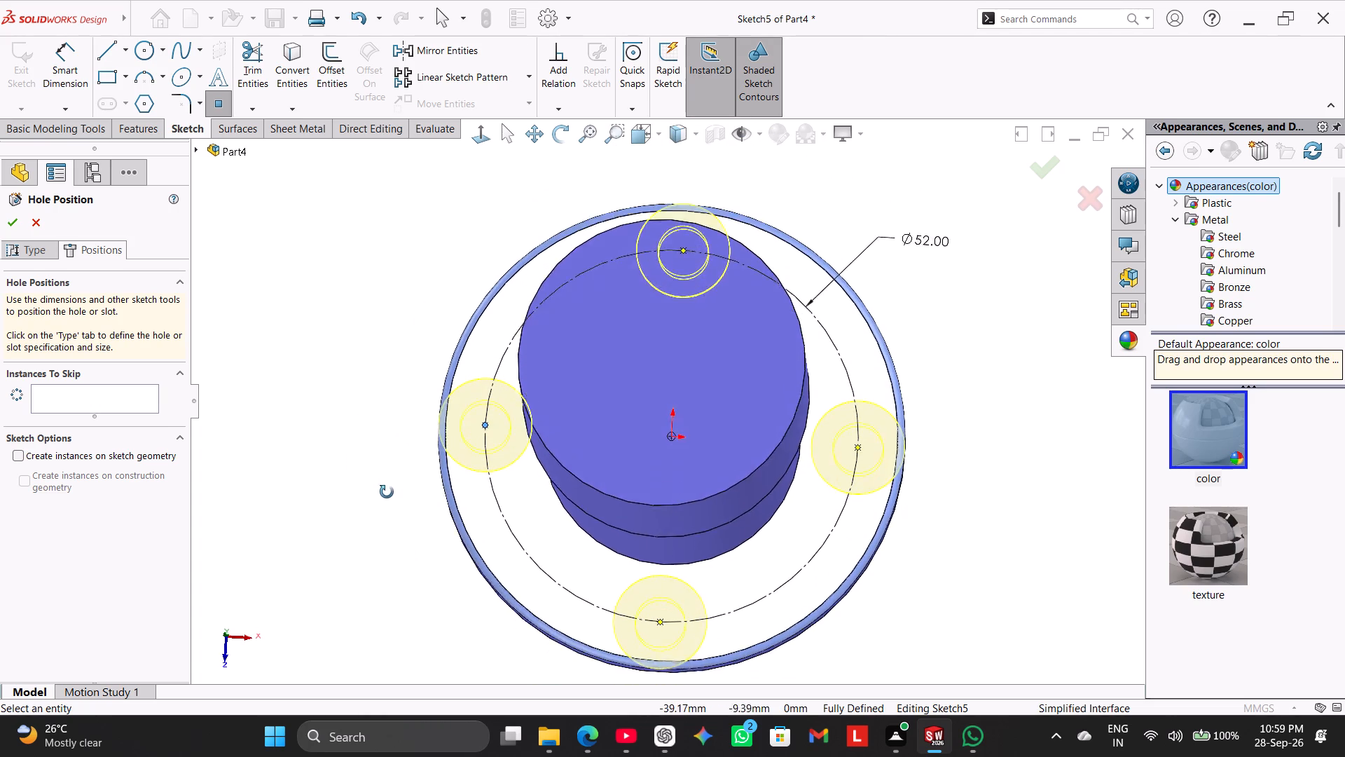
pyautogui.moveTo(387, 492); pyautogui.dragTo(388, 498, button='middle')
pyautogui.click(474, 135)
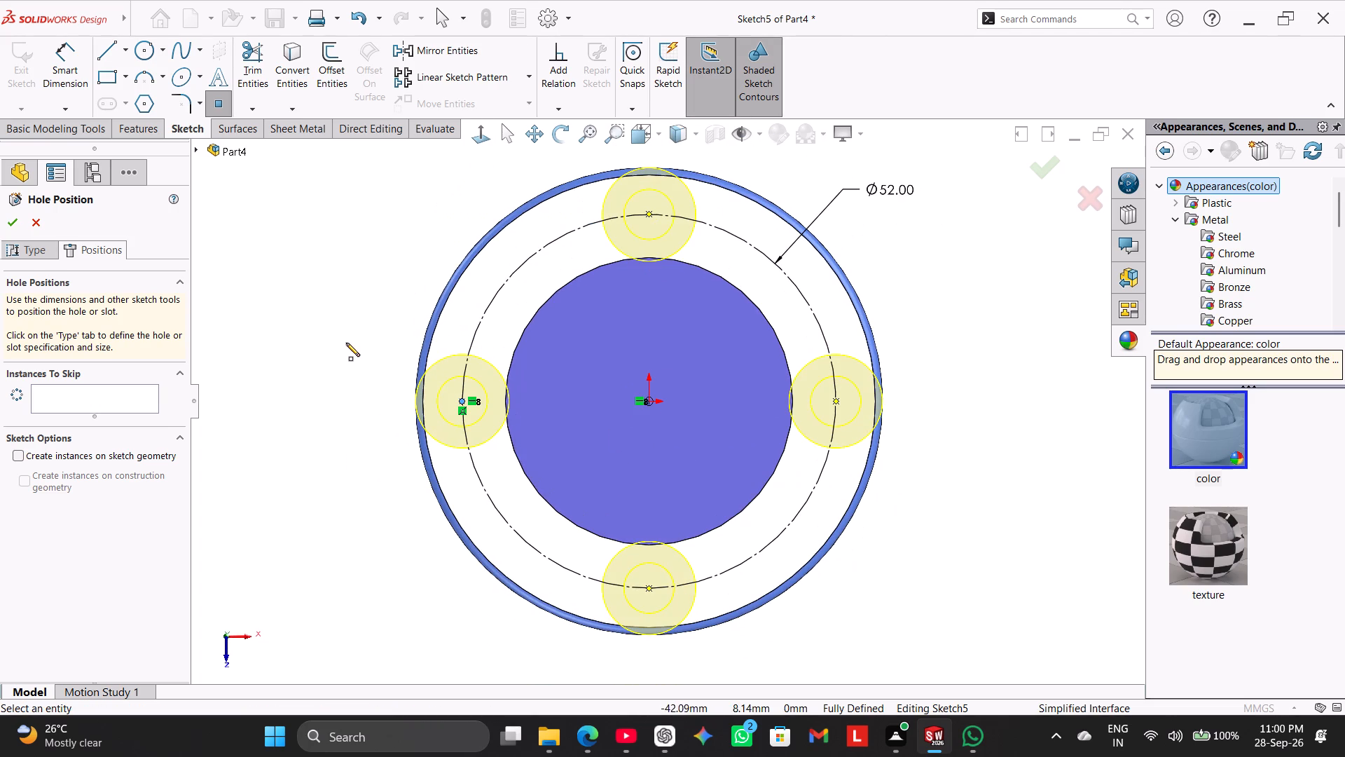
pyautogui.click(11, 219)
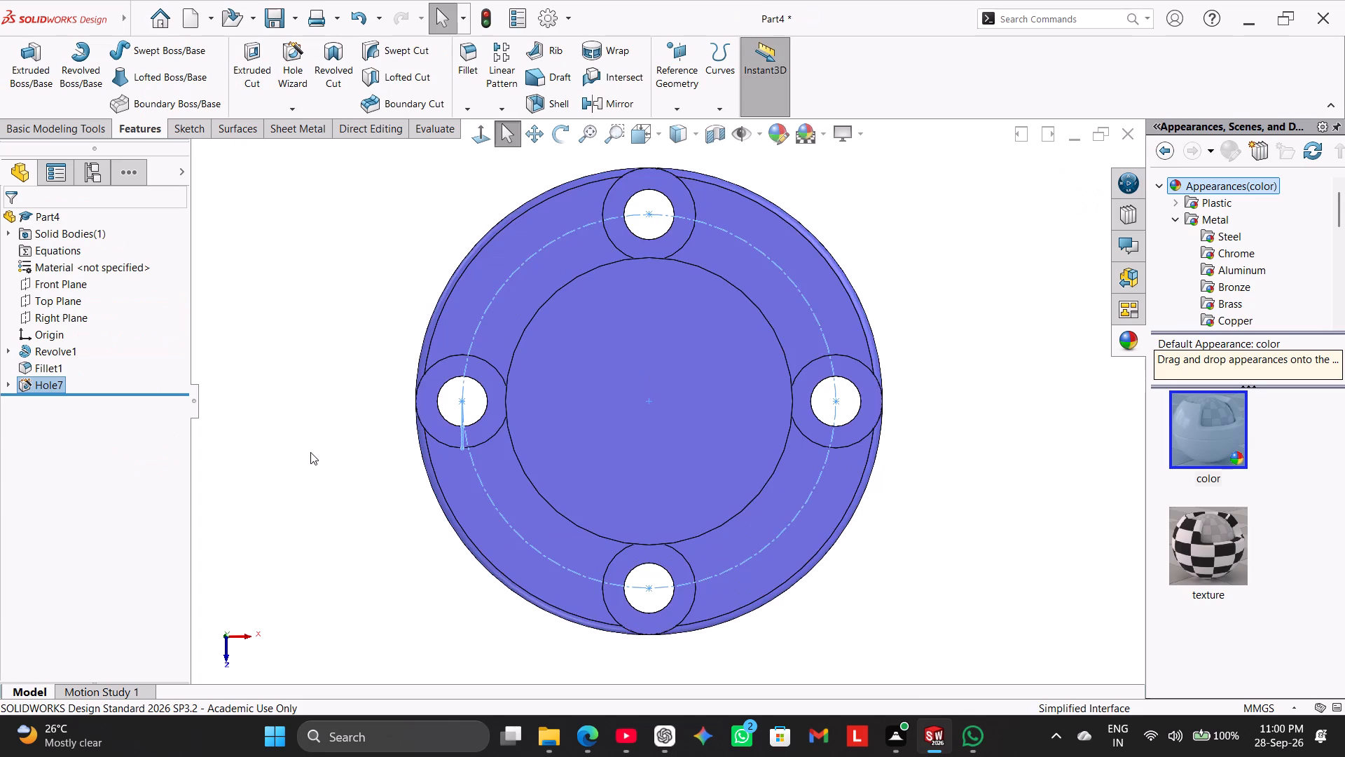
# Start a new sketch on the cylinder's top end face, viewed normal to the sketch plane.
pyautogui.moveTo(315, 452); pyautogui.dragTo(361, 412, button='middle')
pyautogui.scroll(3, 362, 411)
pyautogui.click(306, 378)
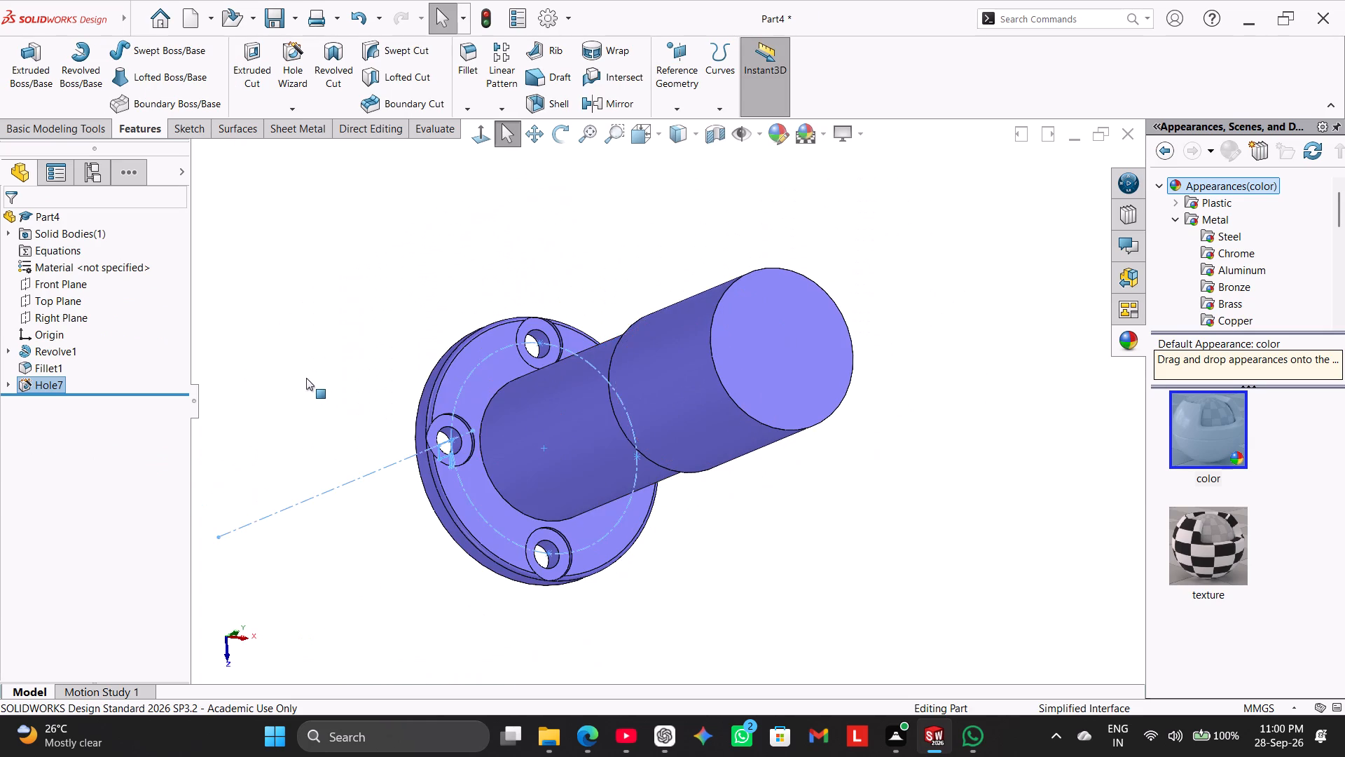
pyautogui.moveTo(300, 442); pyautogui.dragTo(436, 347, button='right')
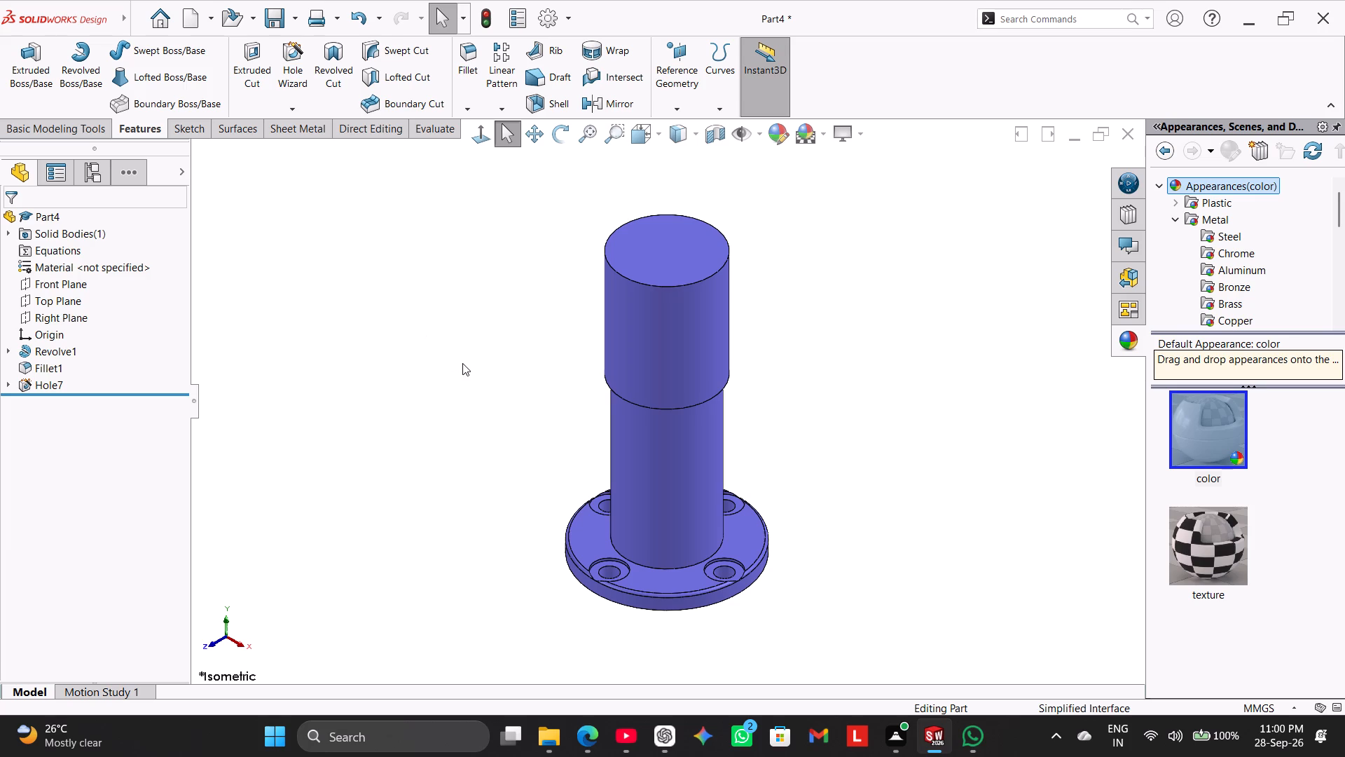
pyautogui.rightClick(648, 267)
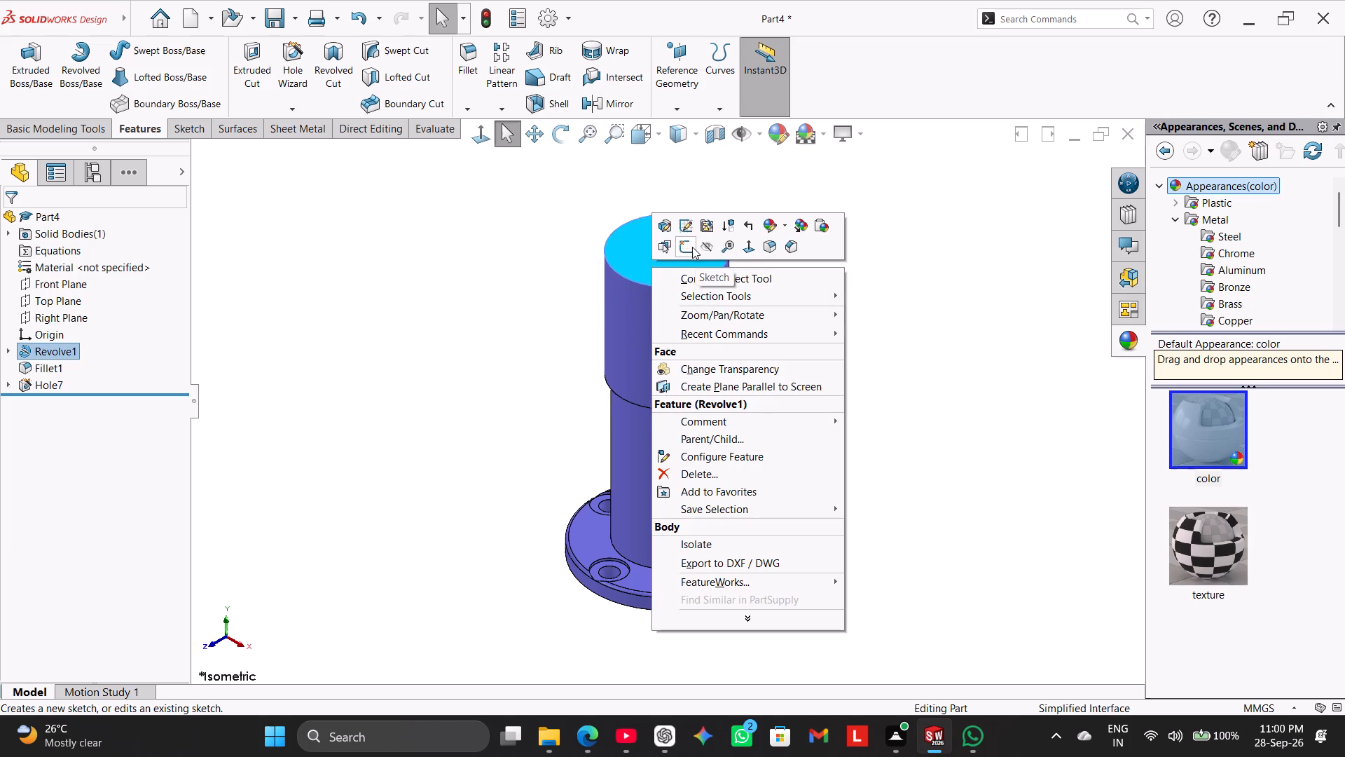
pyautogui.click(691, 246)
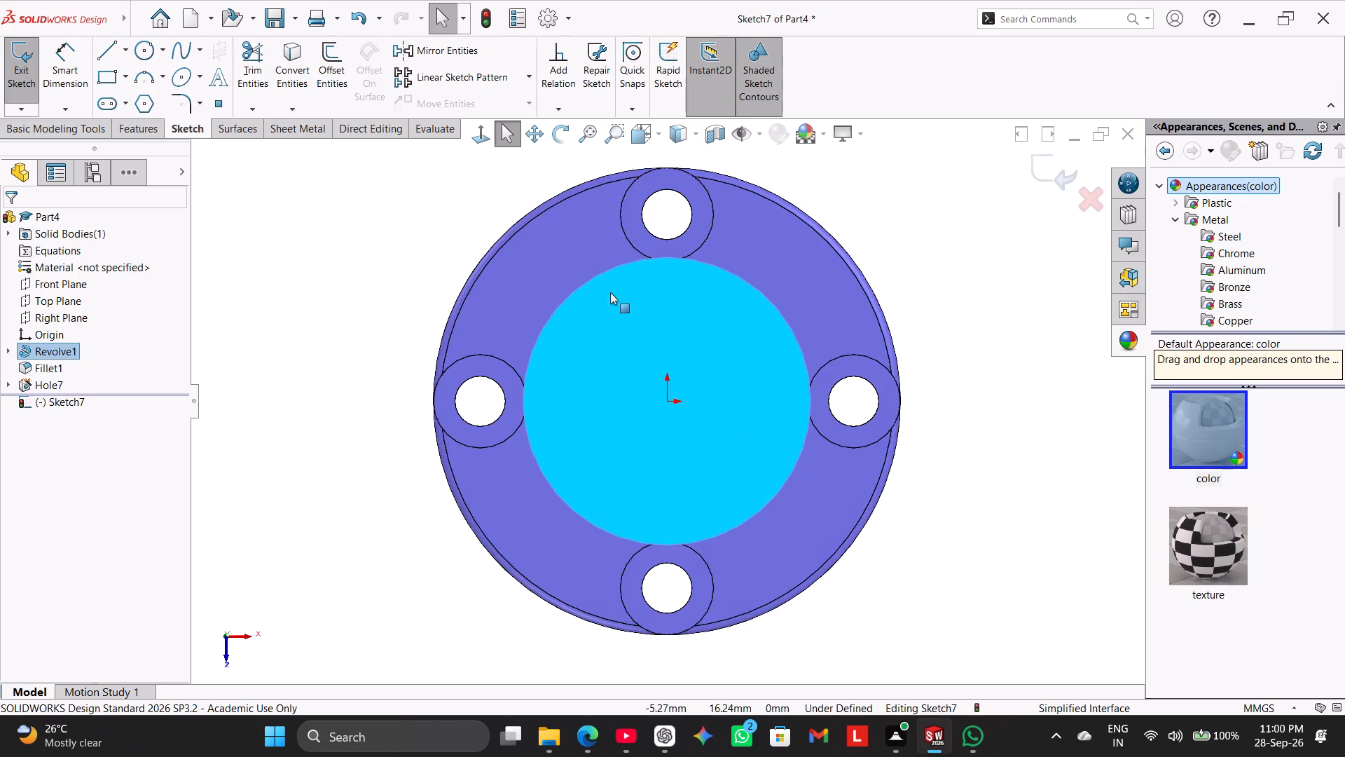
pyautogui.moveTo(406, 315); pyautogui.dragTo(433, 314, button='middle')
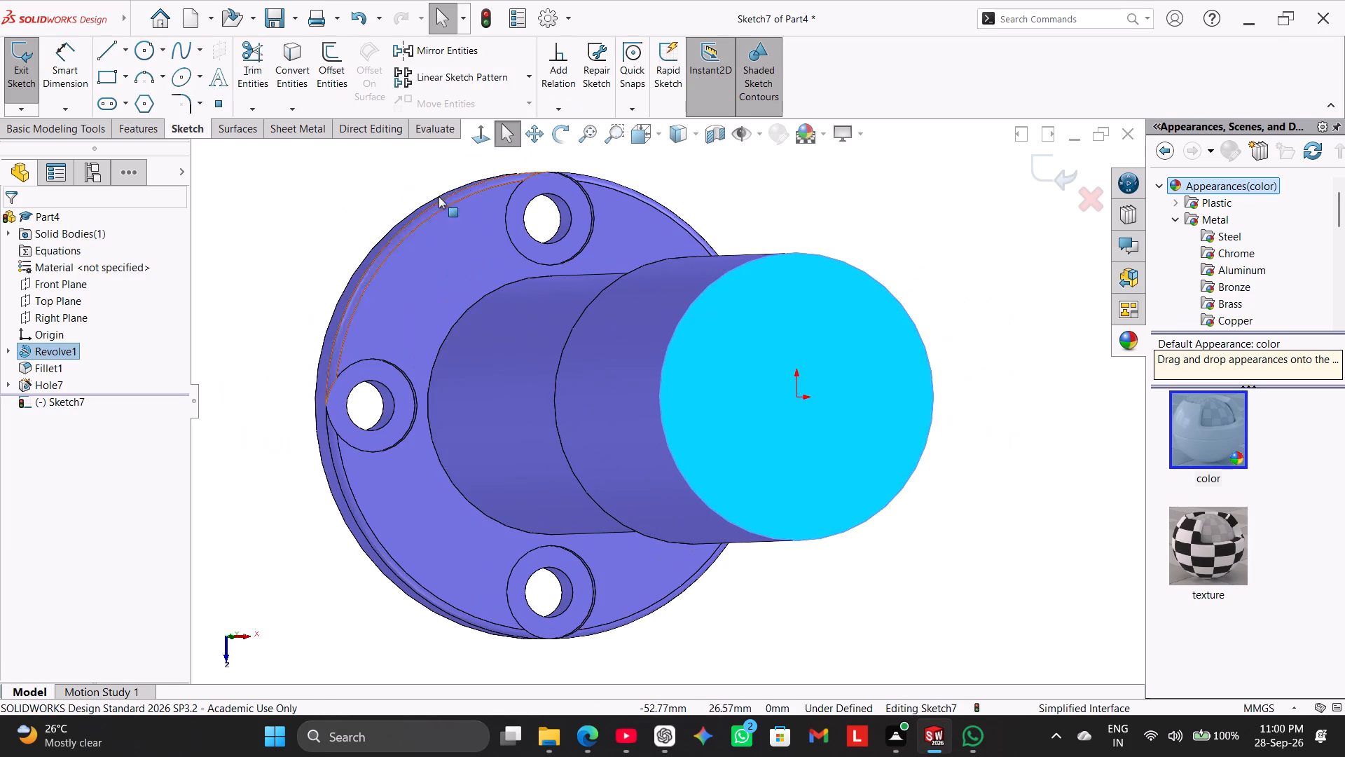
pyautogui.click(471, 138)
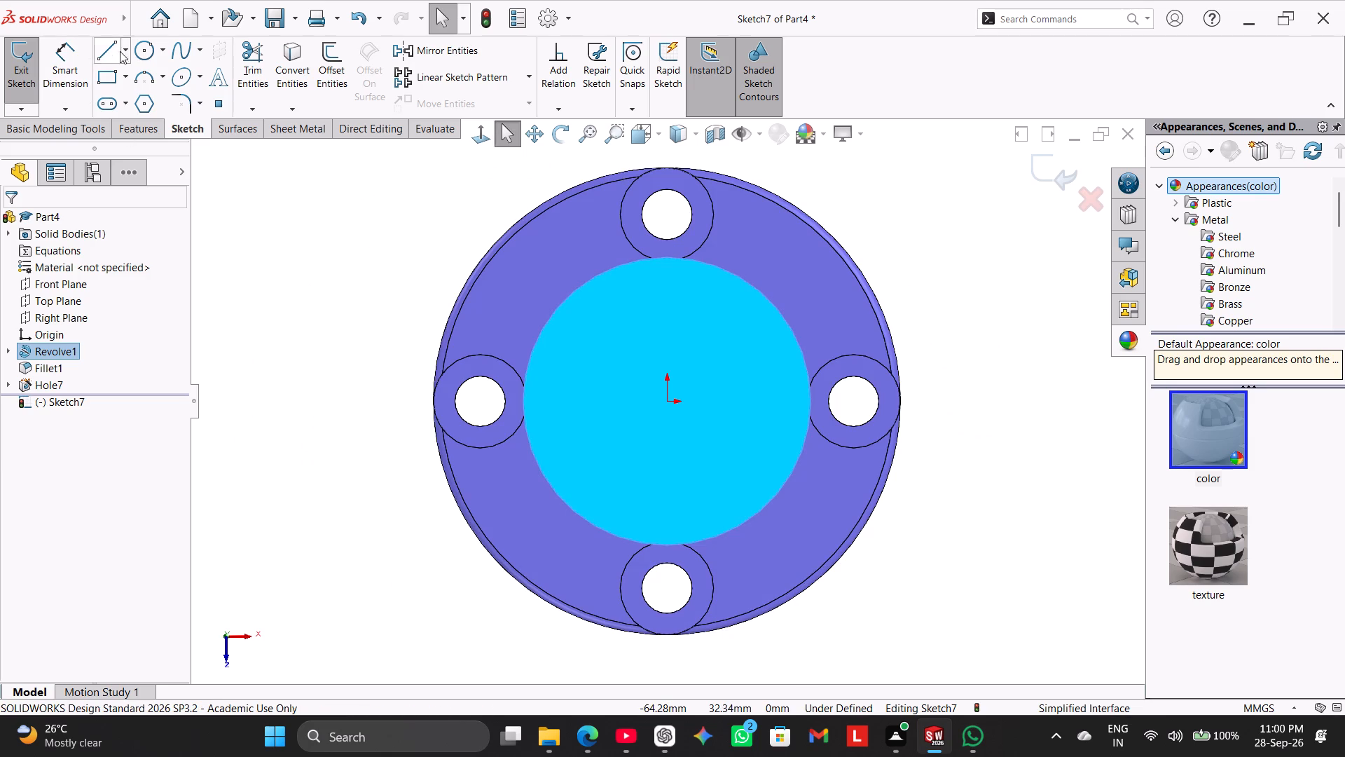
# Draw two concentric circles centred on the origin, about 76 mm and 70 mm in diameter.
pyautogui.click(146, 50)
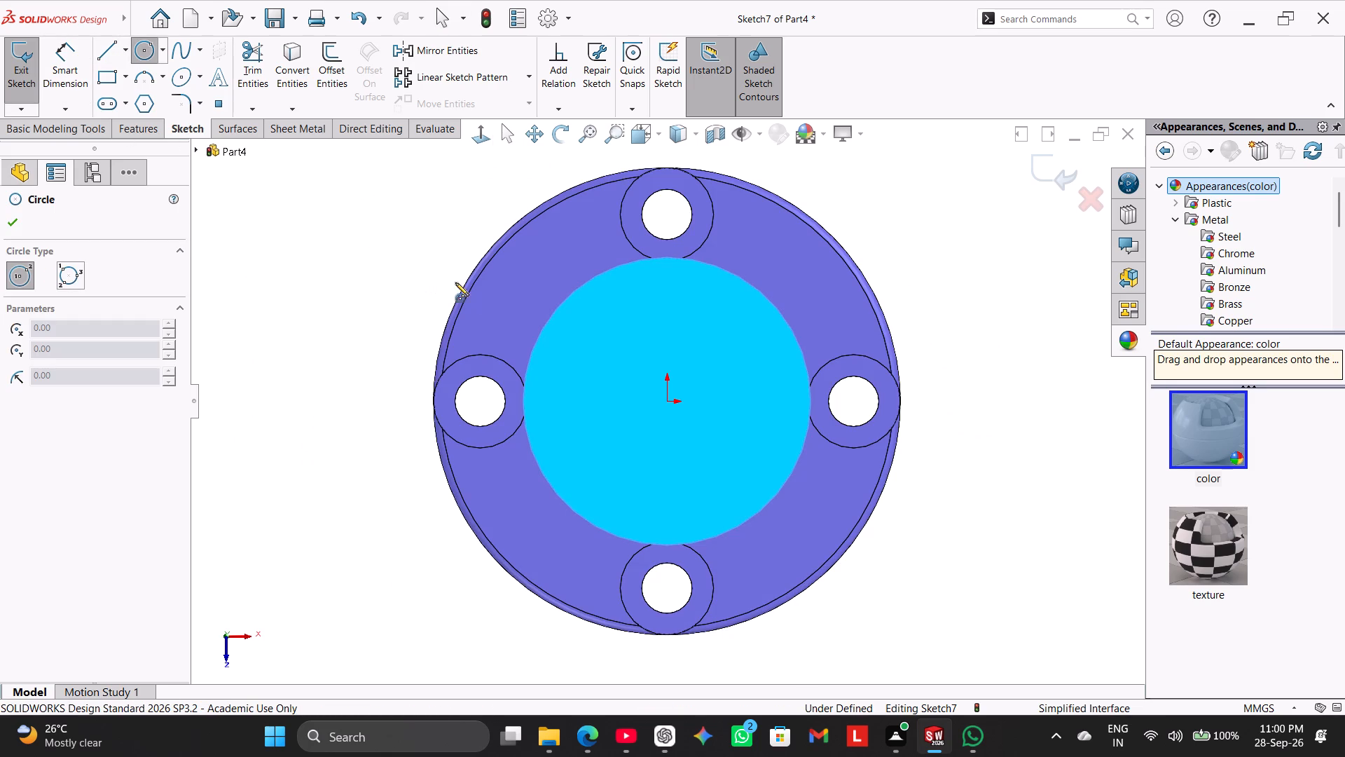
pyautogui.click(664, 402)
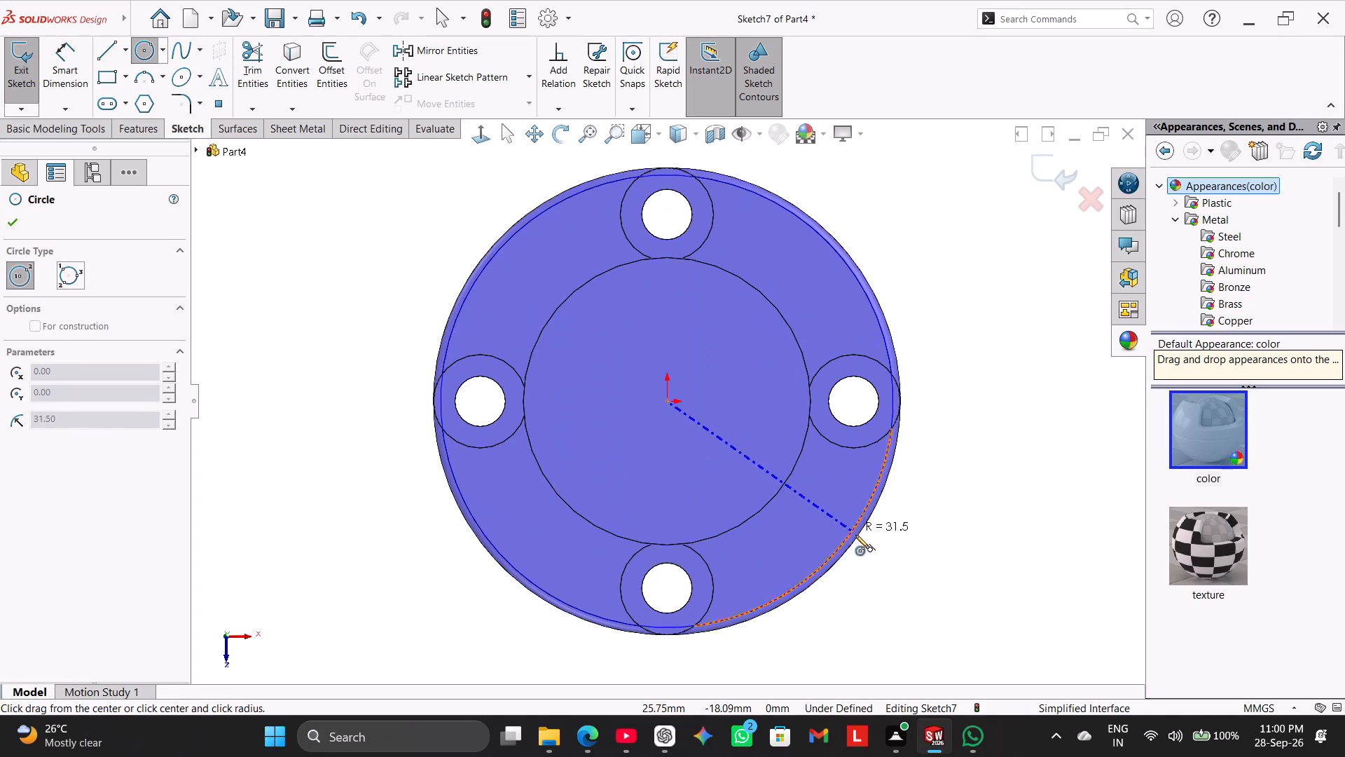
pyautogui.click(890, 557)
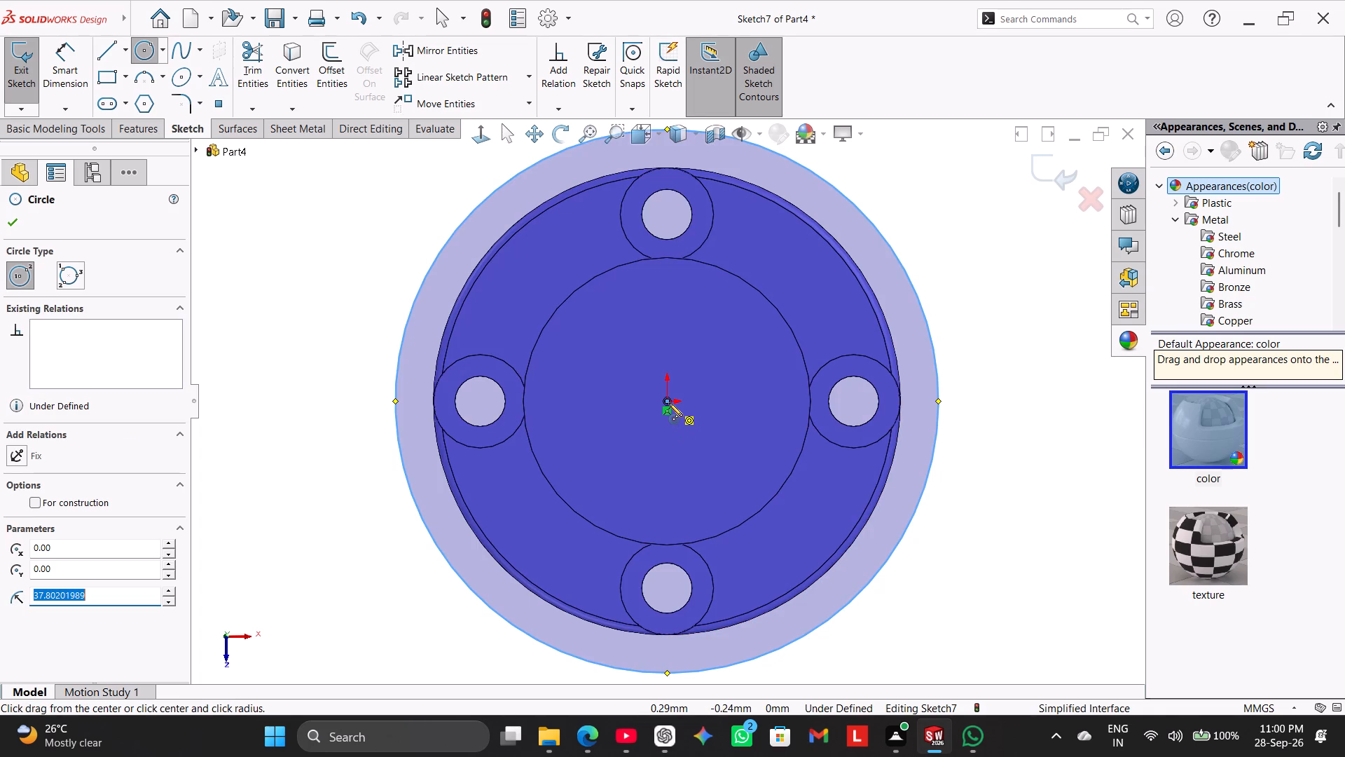
pyautogui.click(668, 402)
pyautogui.click(869, 549)
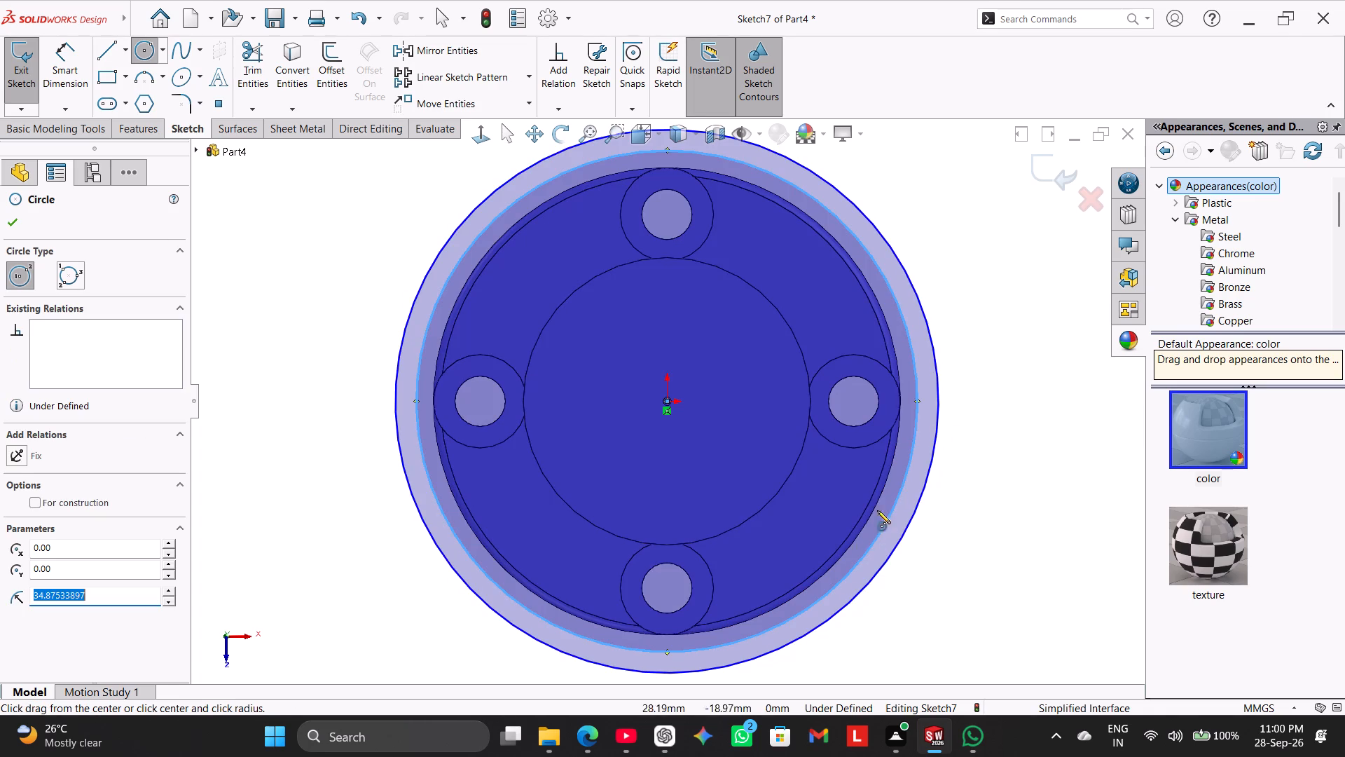
pyautogui.rightClick(970, 332)
pyautogui.click(993, 346)
# Dimension the outer circle's diameter as 65 mm and the inner circle's diameter as 60 mm.
pyautogui.moveTo(58, 55); pyautogui.dragTo(75, 71)
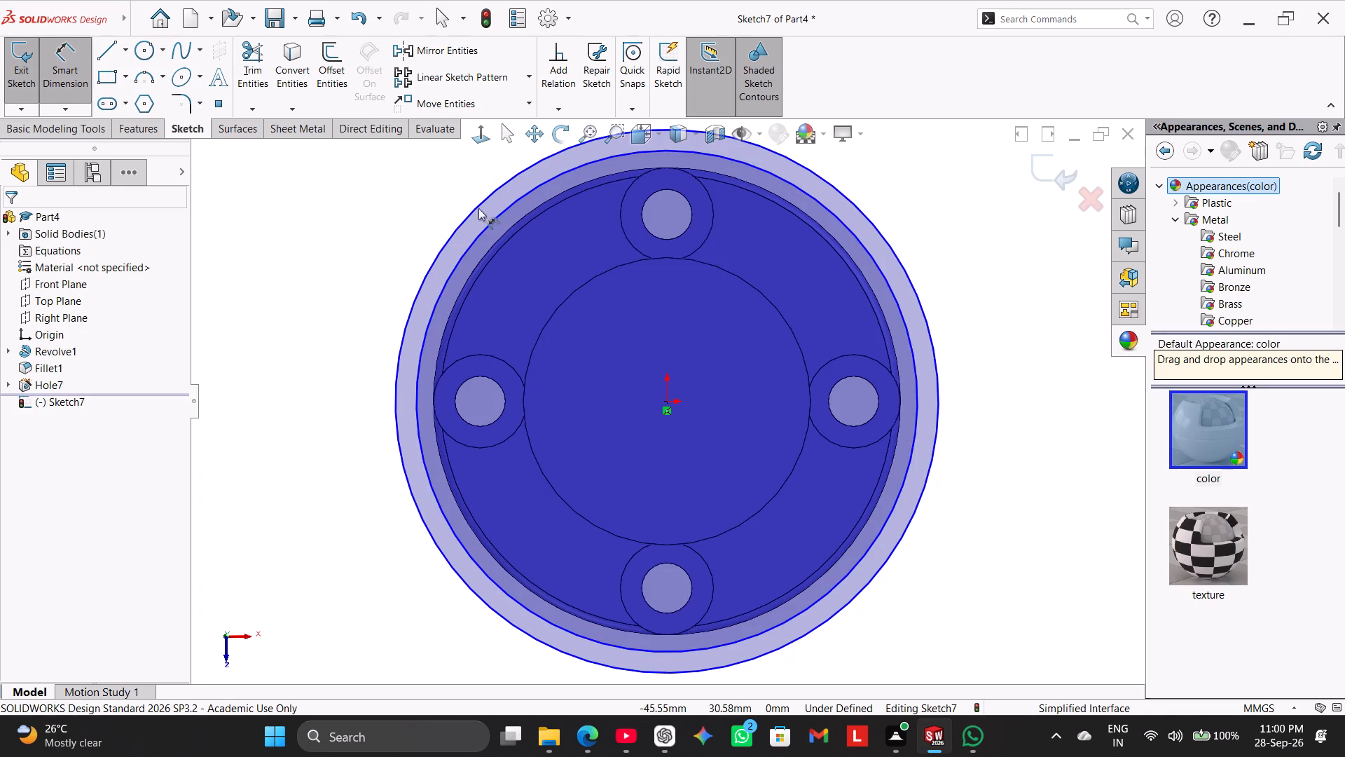
pyautogui.click(852, 203)
pyautogui.click(915, 161)
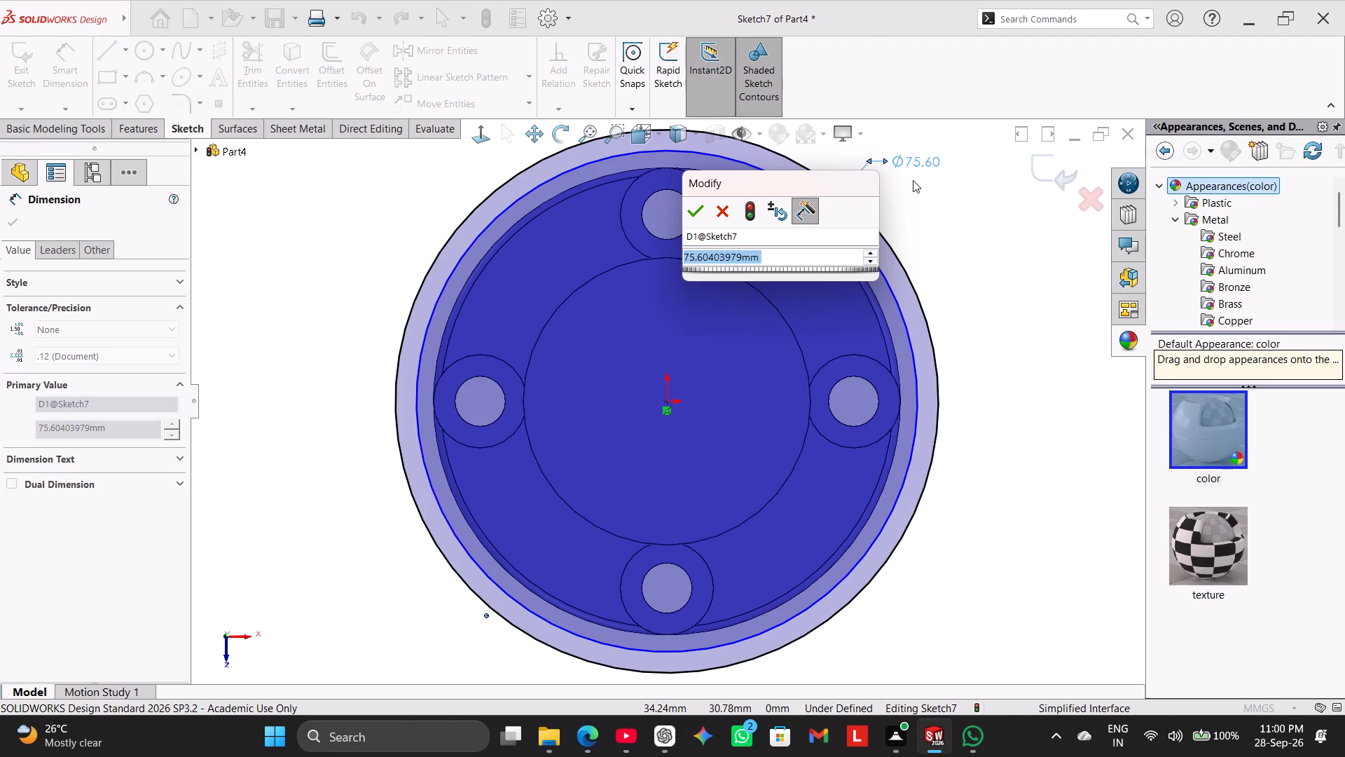
pyautogui.write('65')
pyautogui.press('Return')
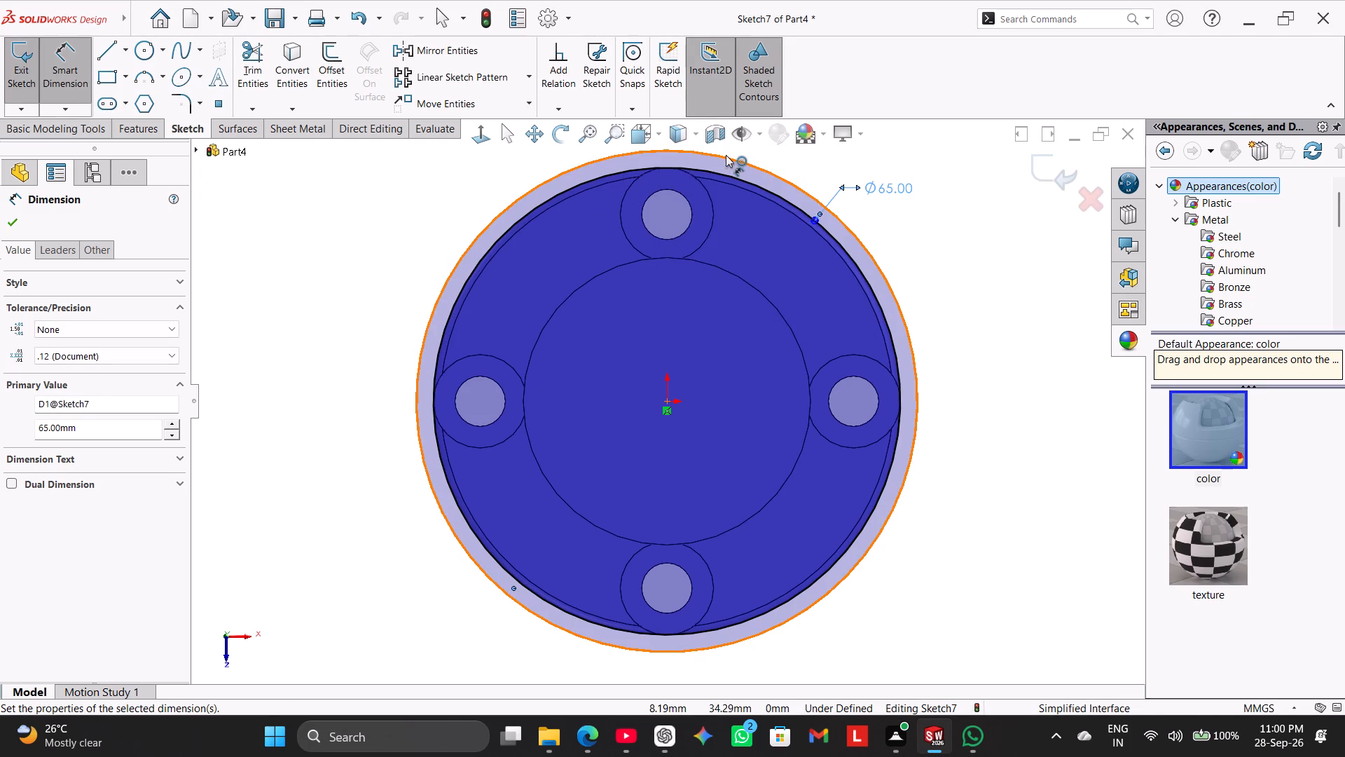
pyautogui.click(726, 155)
pyautogui.click(923, 142)
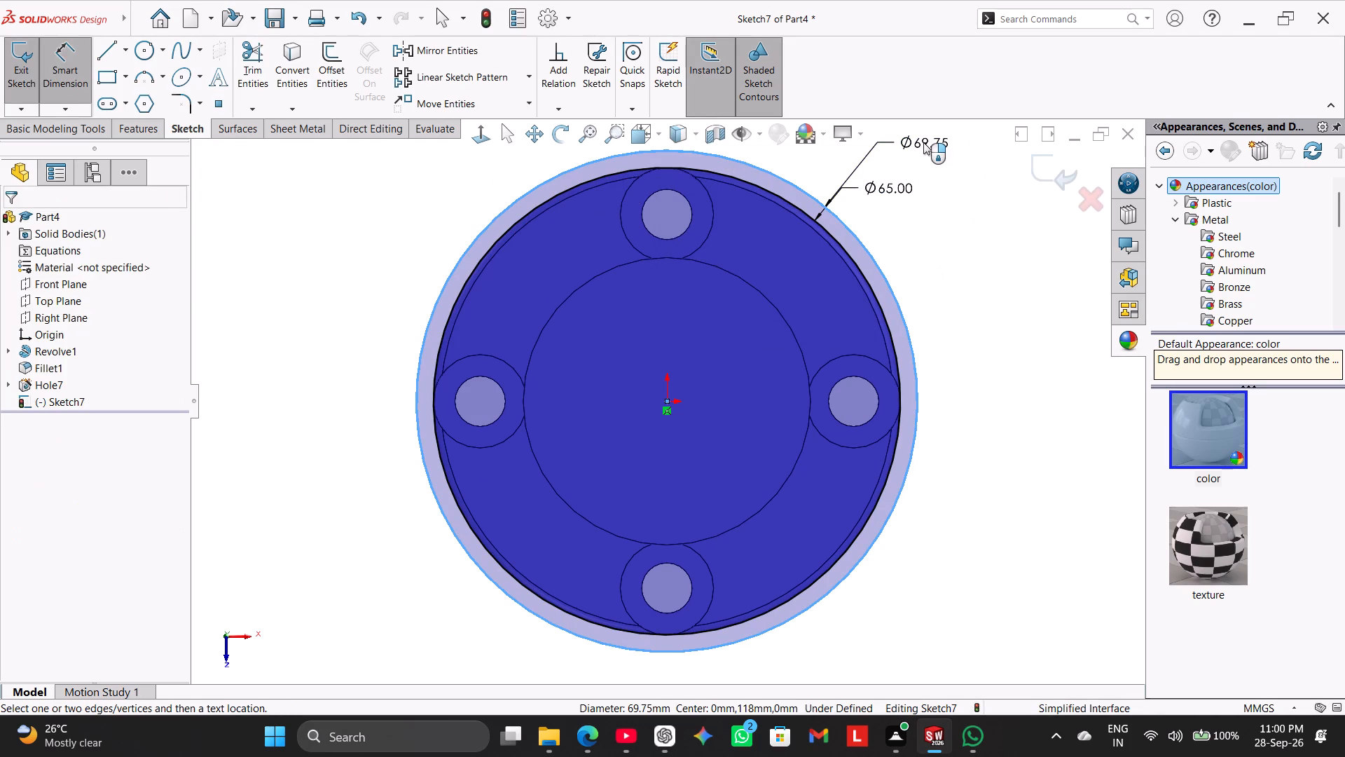
pyautogui.write('60')
pyautogui.press('Return')
pyautogui.rightClick(970, 264)
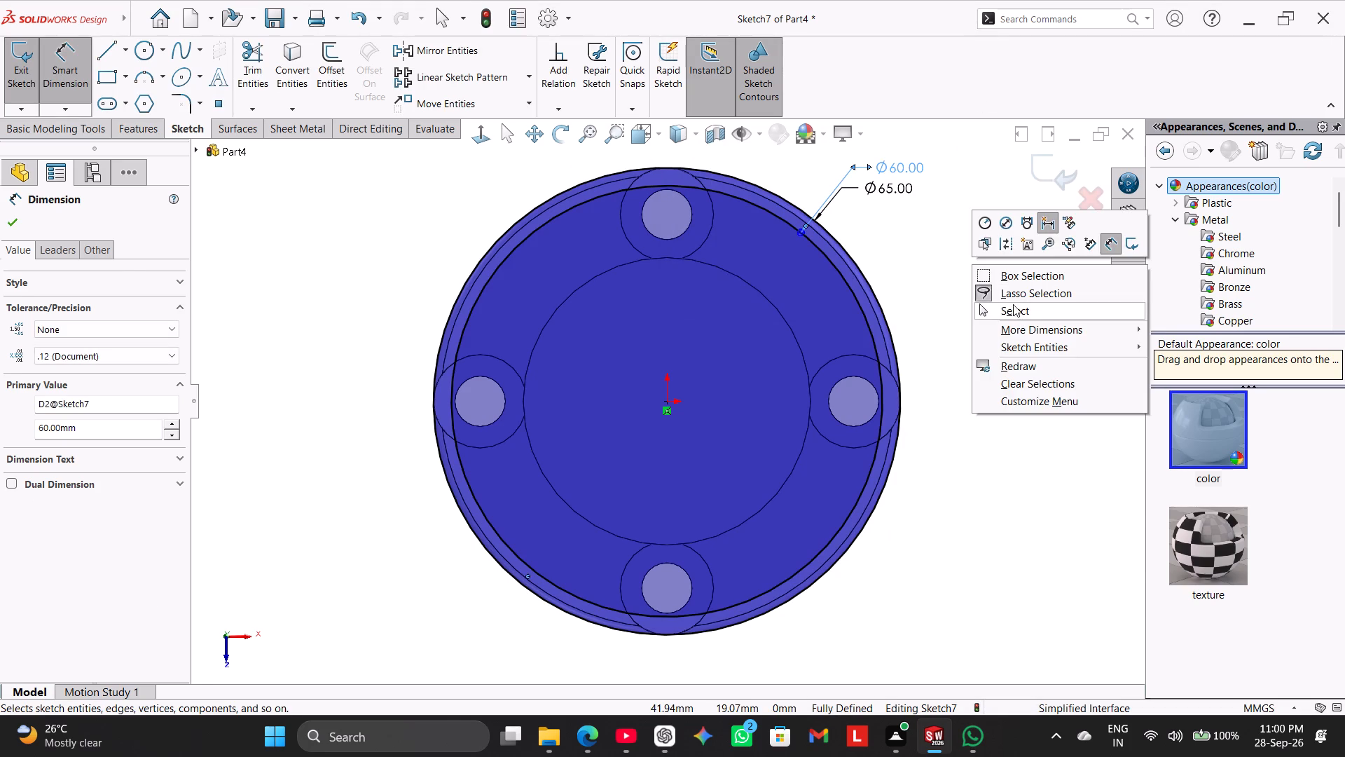
pyautogui.click(1013, 304)
# Convert the 60 mm circle to construction geometry.
pyautogui.scroll(-4, 813, 271)
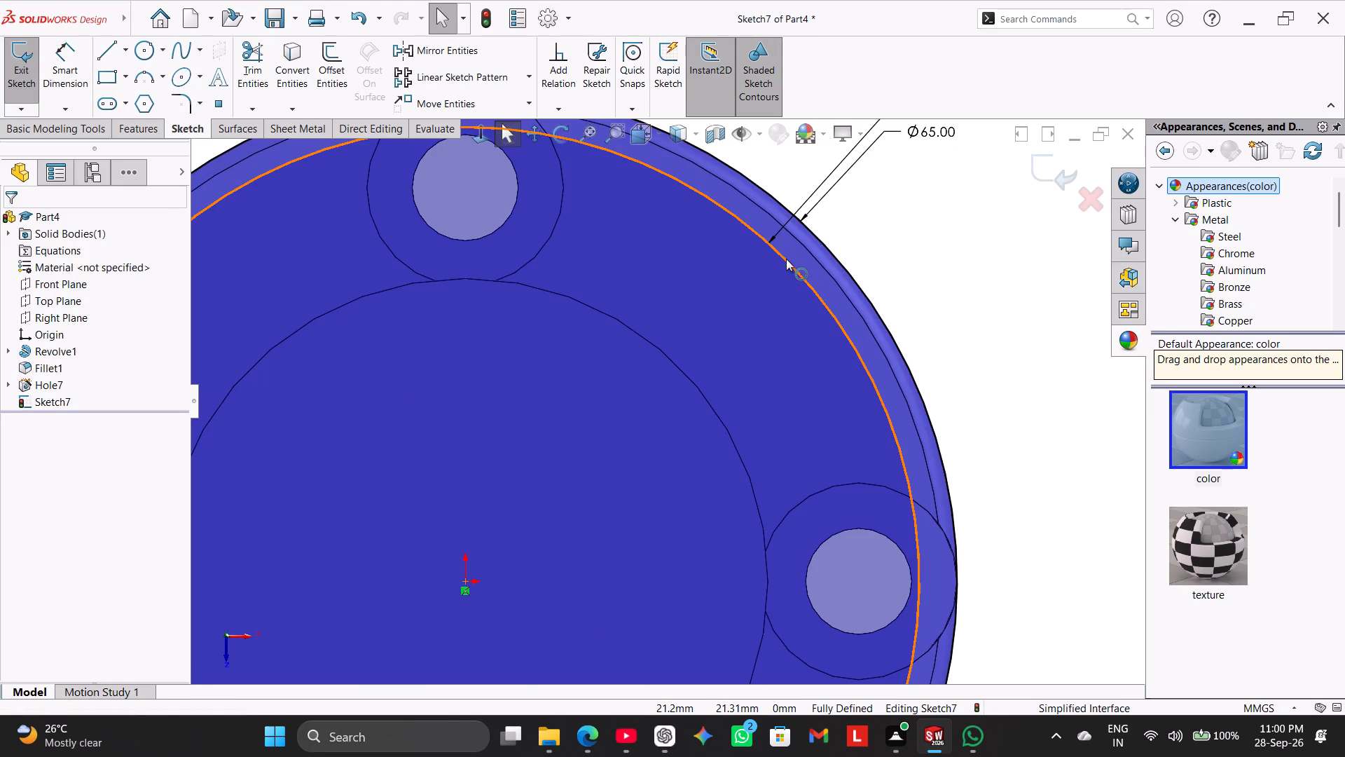
pyautogui.rightClick(786, 259)
pyautogui.click(825, 233)
# Draw a horizontal centreline about 49 mm long from the origin, extending past the flange's edge.
pyautogui.scroll(4, 888, 317)
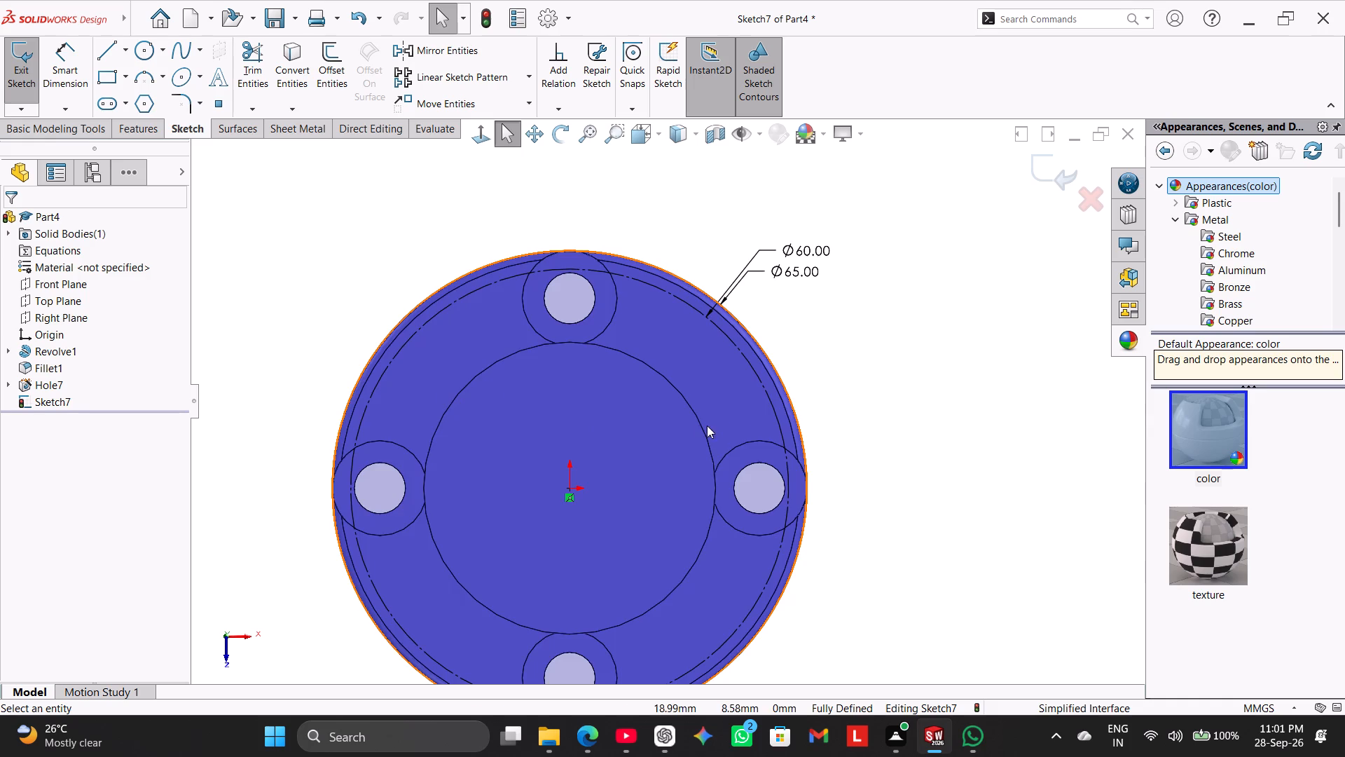
pyautogui.scroll(1, 694, 425)
pyautogui.click(125, 53)
pyautogui.click(139, 92)
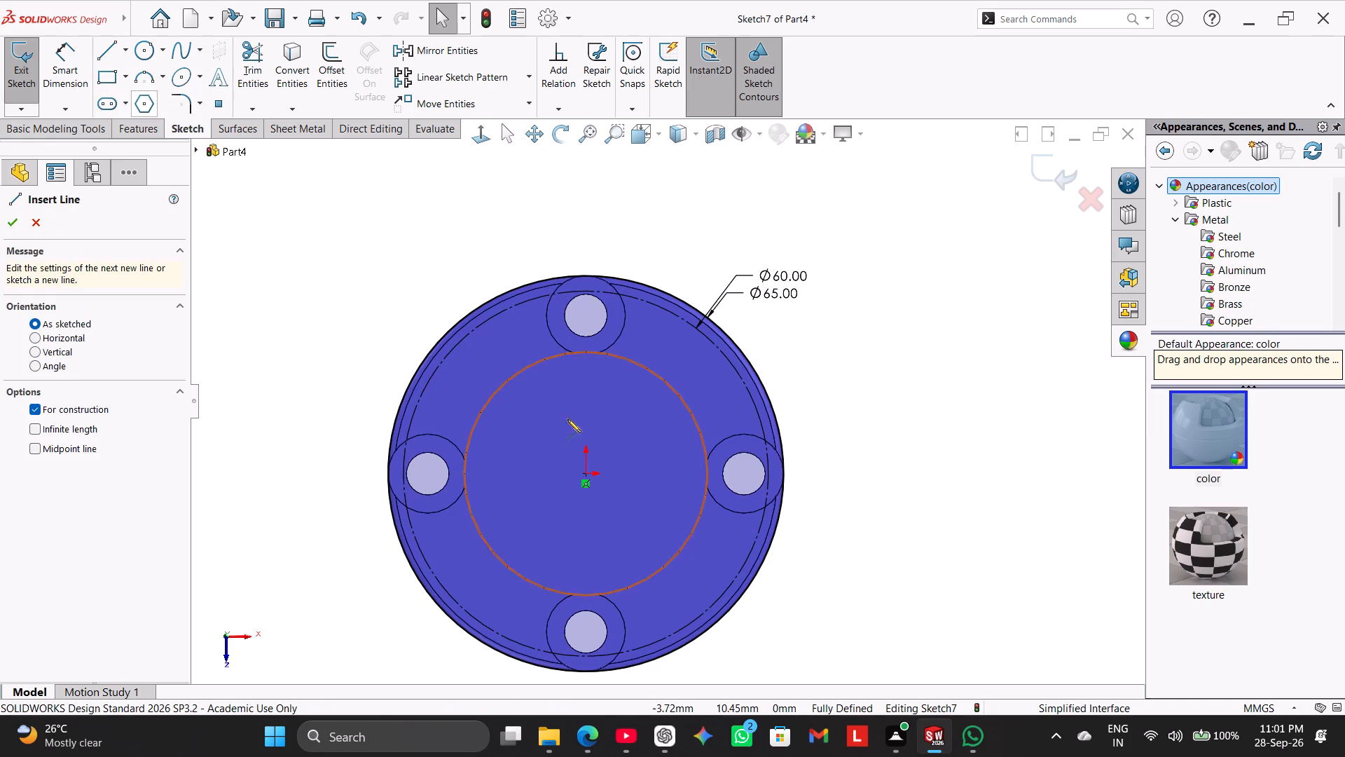
pyautogui.click(586, 472)
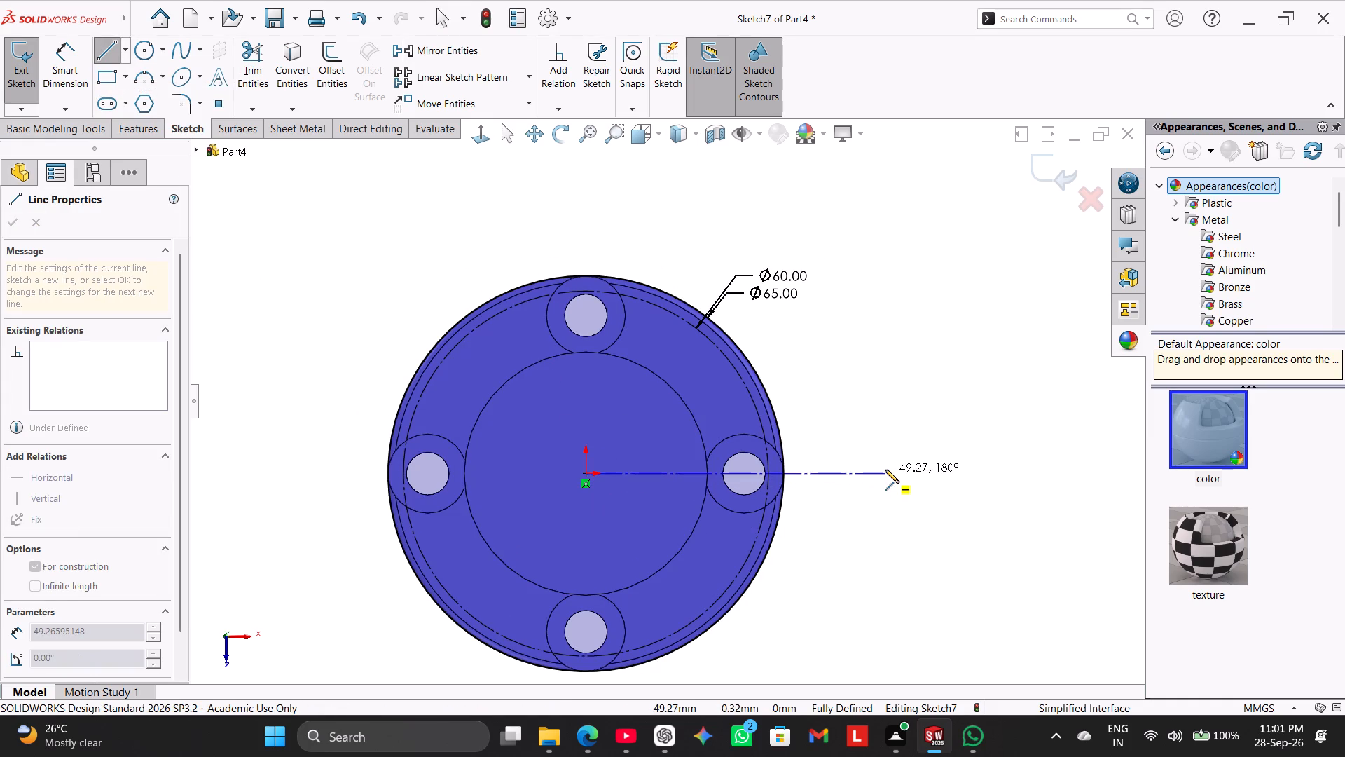
pyautogui.click(885, 470)
pyautogui.rightClick(897, 416)
pyautogui.click(938, 422)
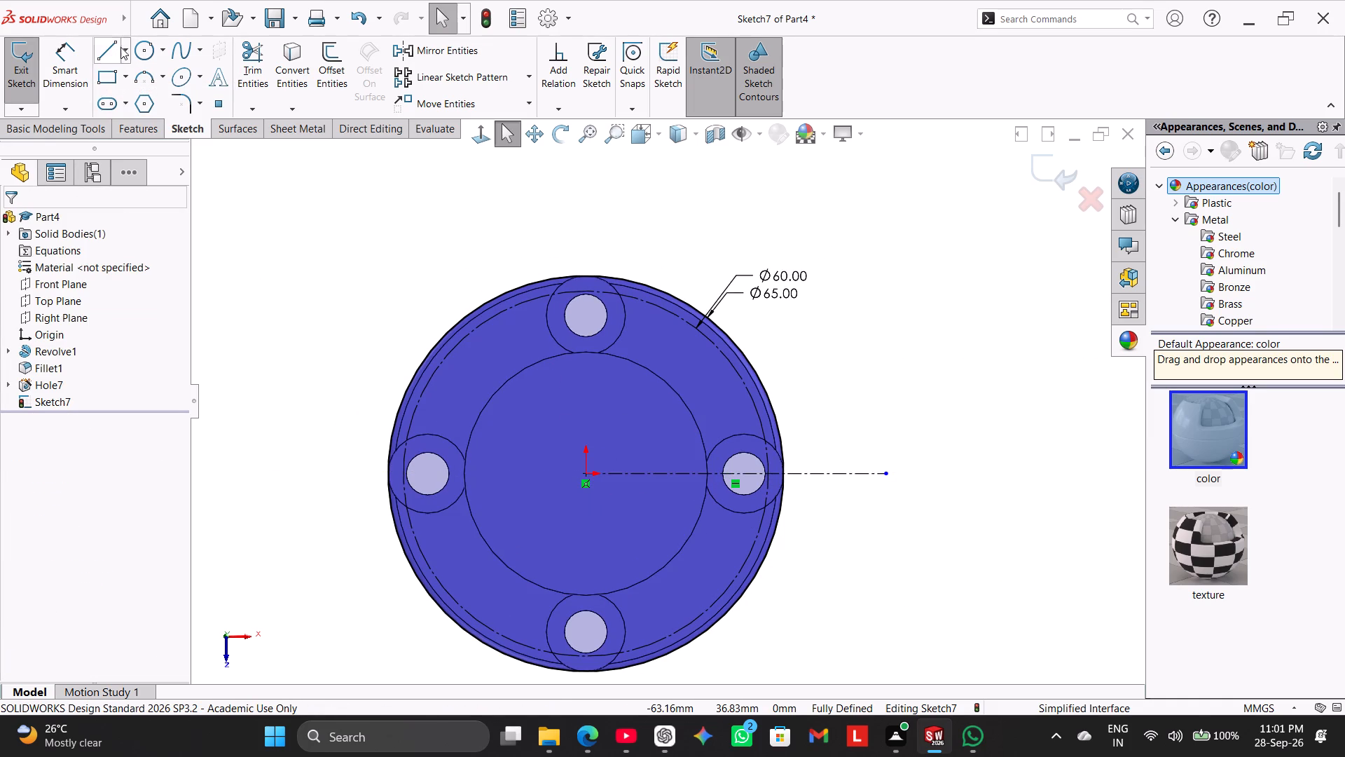
# Draw a second centreline from the origin, sloping below the horizontal centreline and ending outside the flange.
pyautogui.click(127, 50)
pyautogui.click(120, 88)
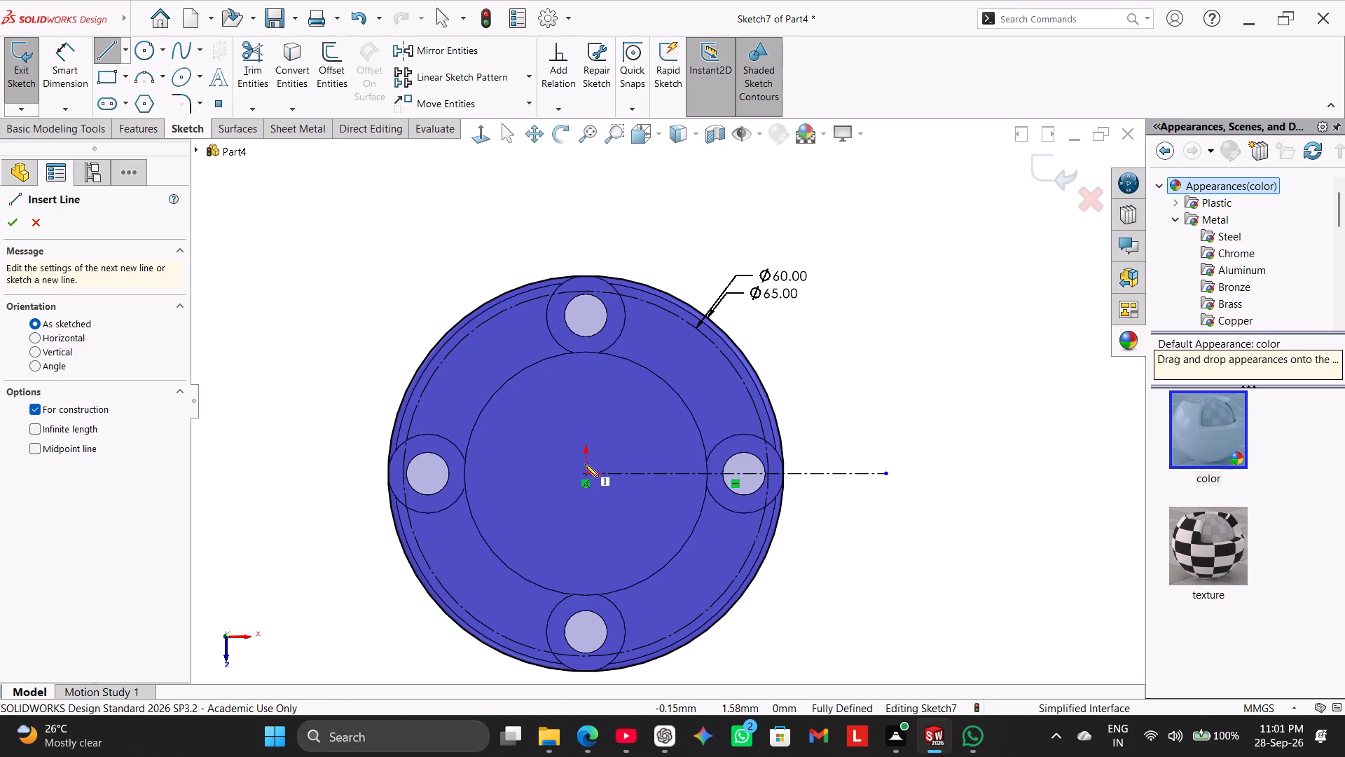
pyautogui.click(588, 471)
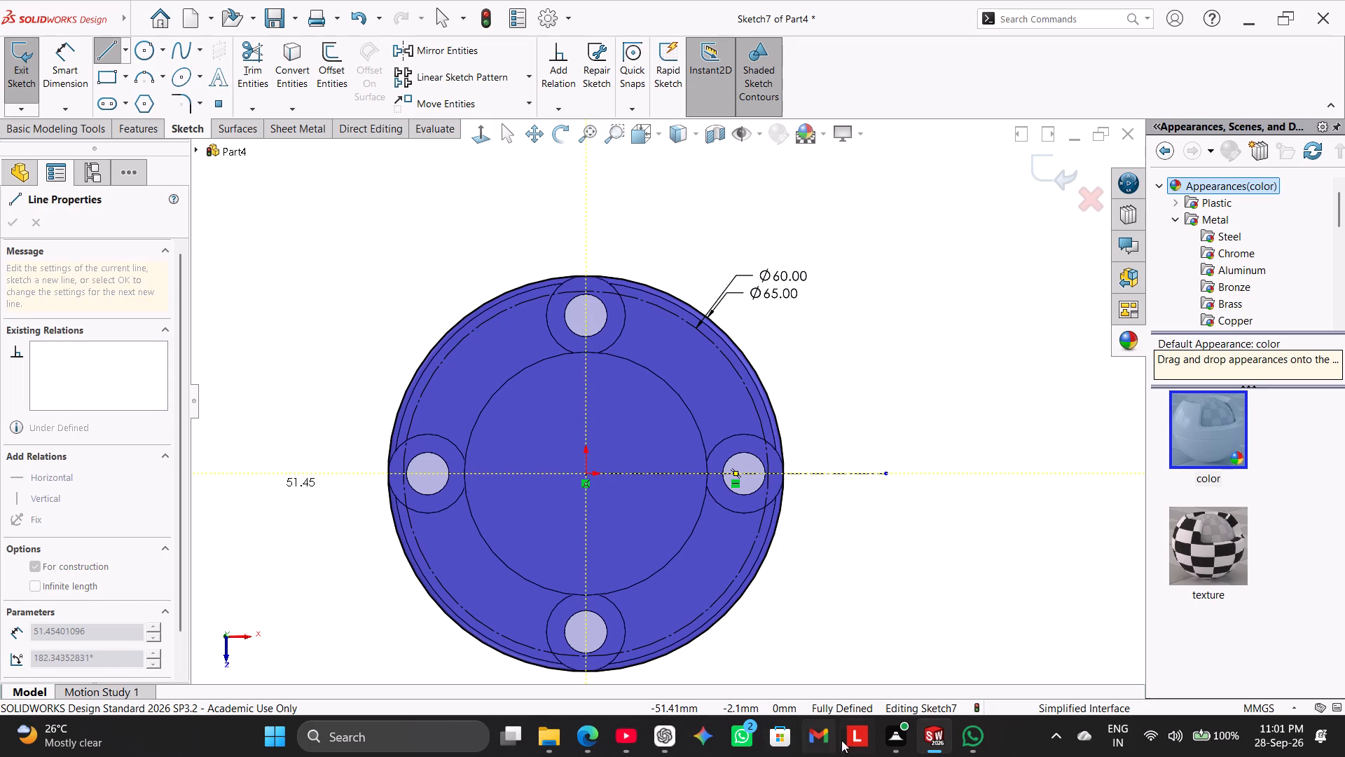
pyautogui.click(836, 666)
pyautogui.rightClick(891, 606)
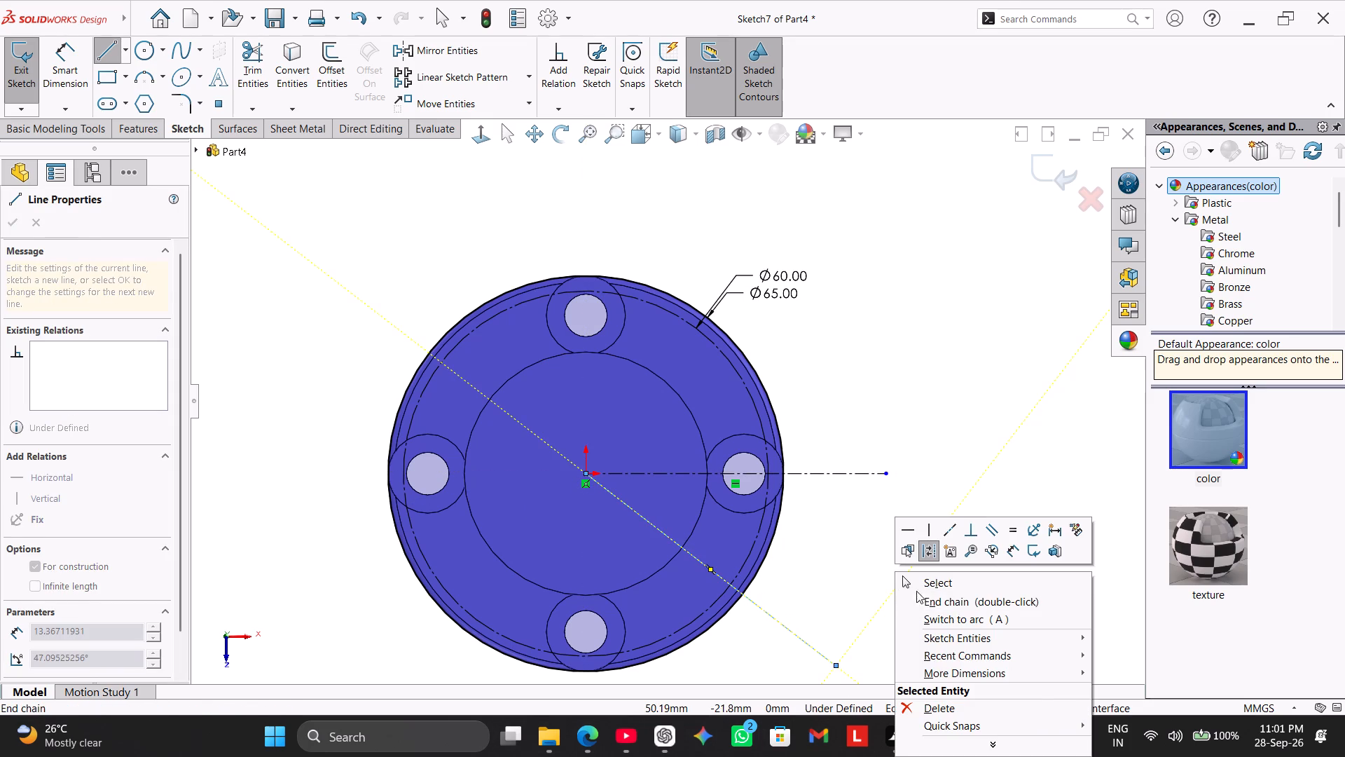
pyautogui.moveTo(916, 586); pyautogui.dragTo(909, 585)
# Dimension the angle between the horizontal and sloping centrelines as 45°.
pyautogui.moveTo(47, 50); pyautogui.dragTo(64, 61)
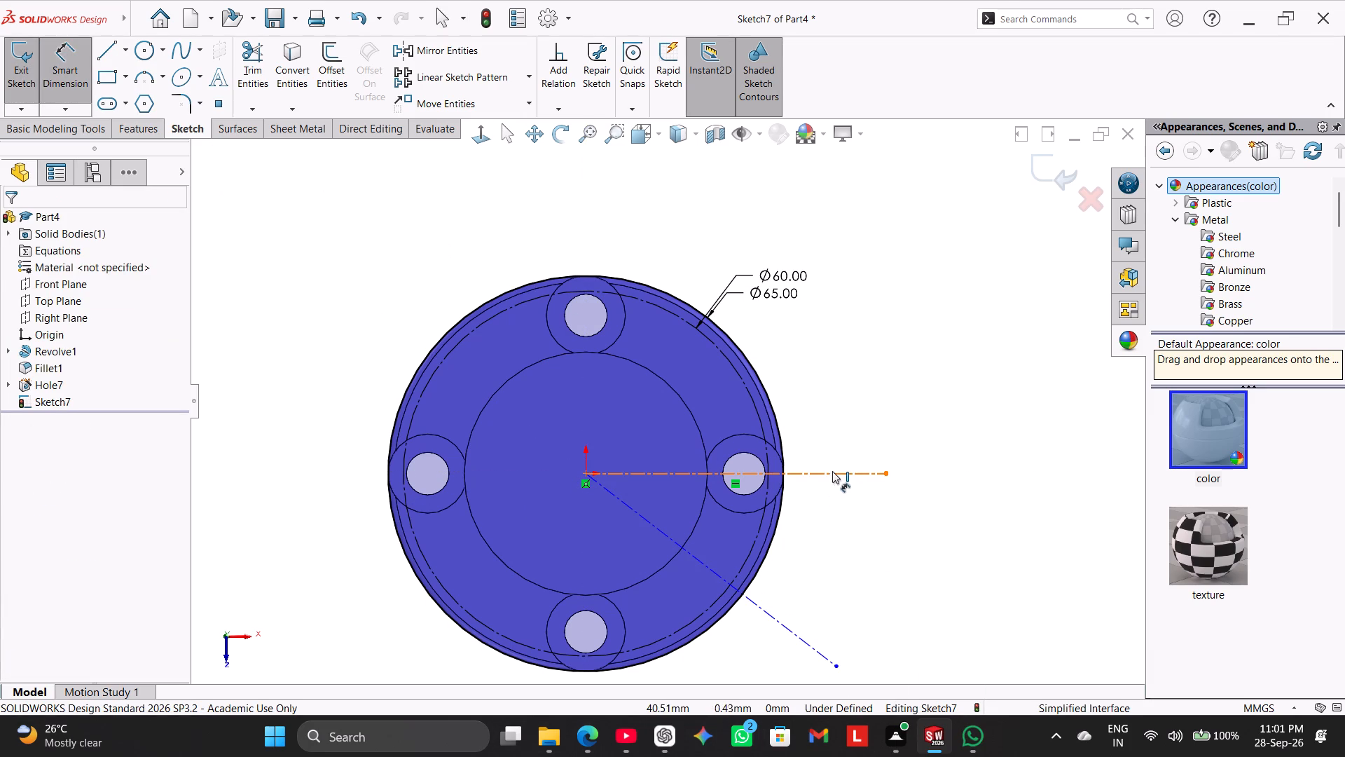
pyautogui.click(832, 471)
pyautogui.click(767, 613)
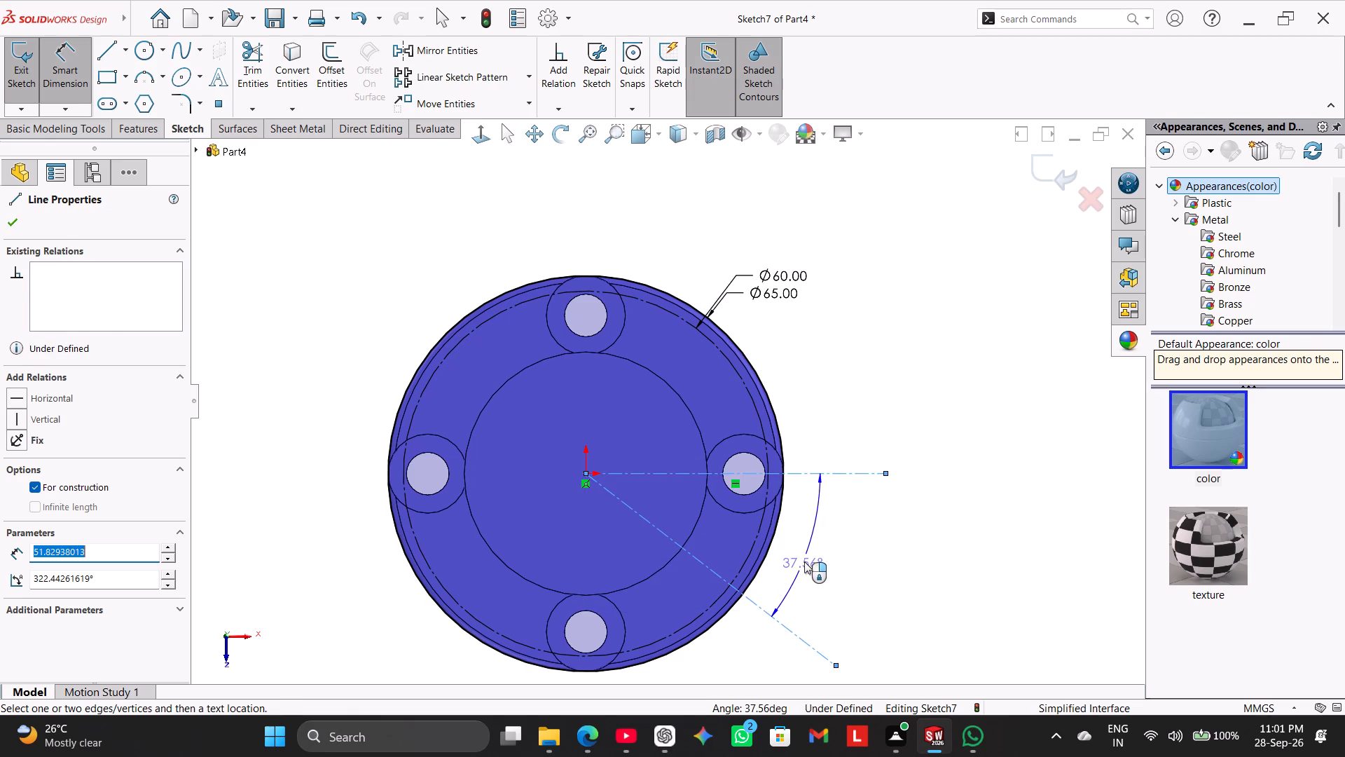
pyautogui.click(805, 561)
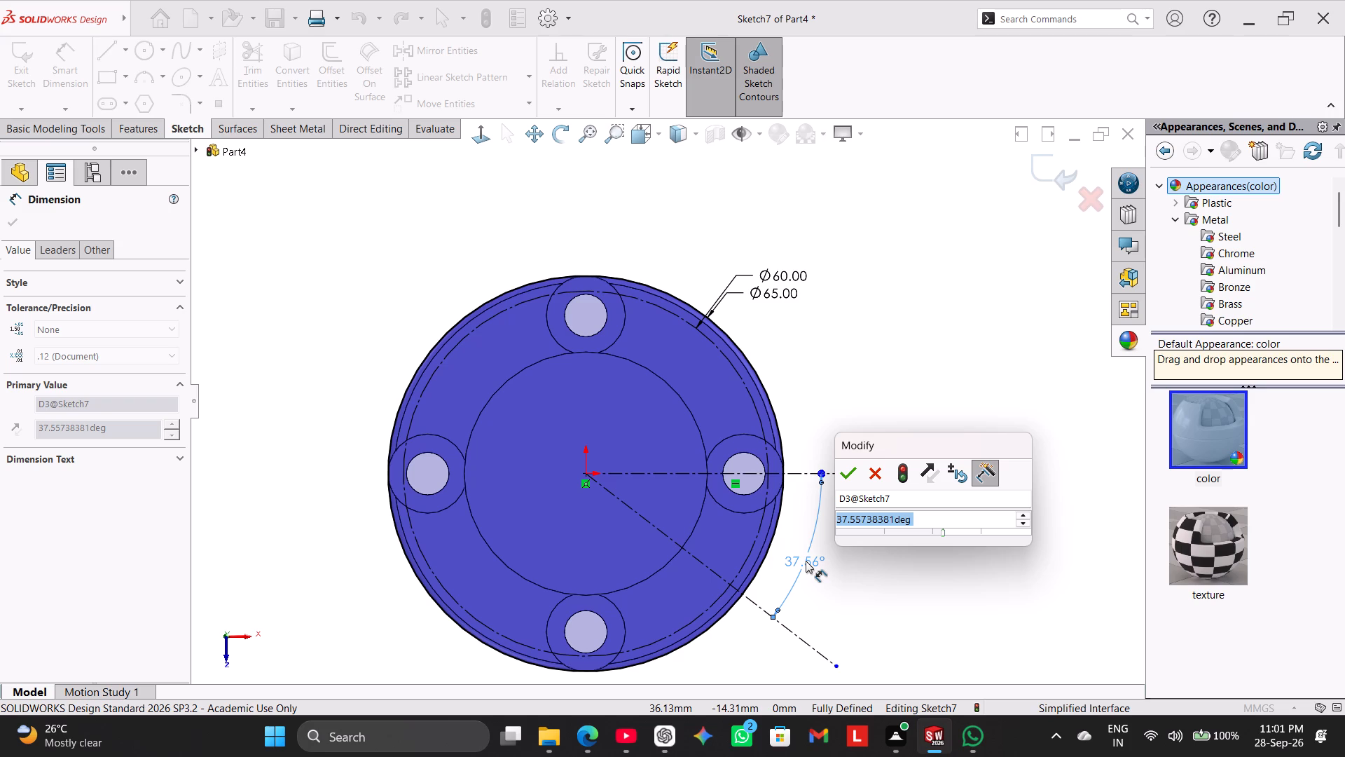
pyautogui.write('45')
pyautogui.press('Return')
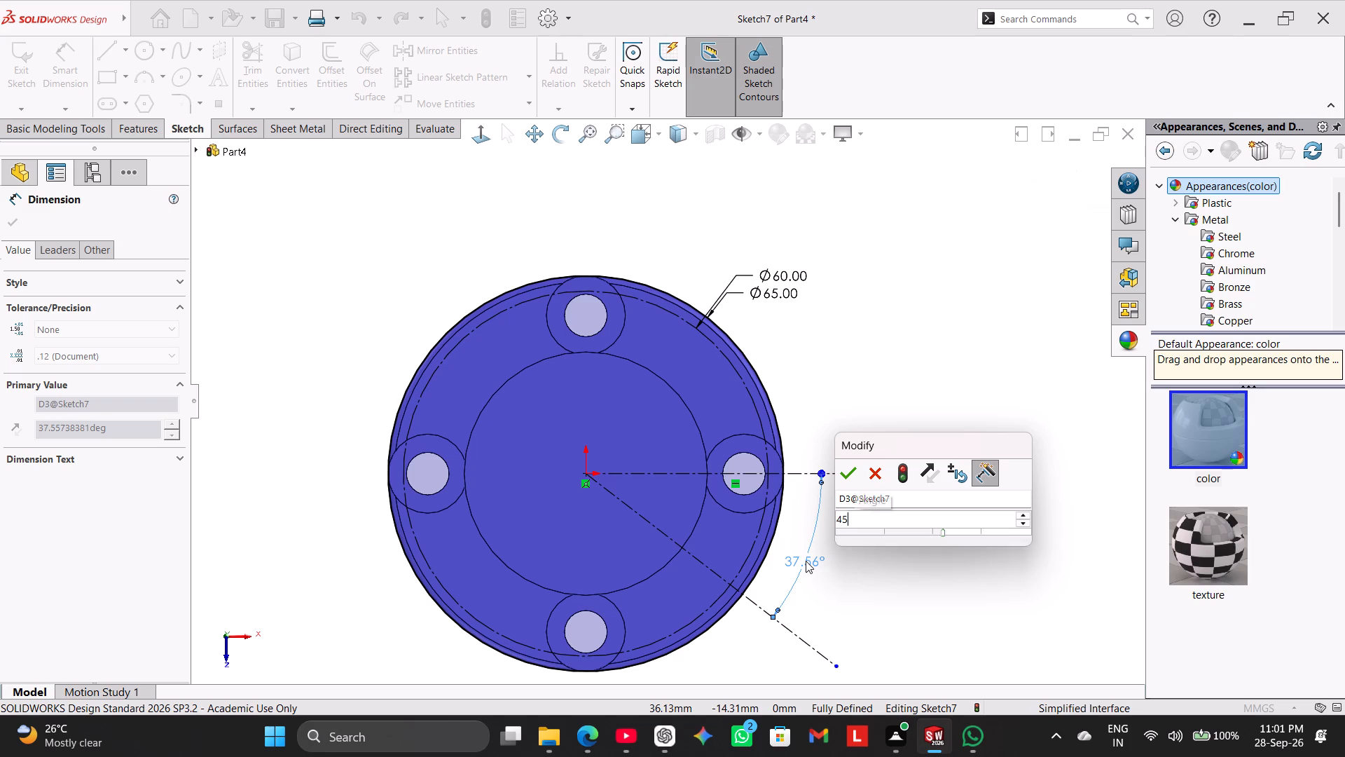
pyautogui.rightClick(909, 367)
pyautogui.click(978, 405)
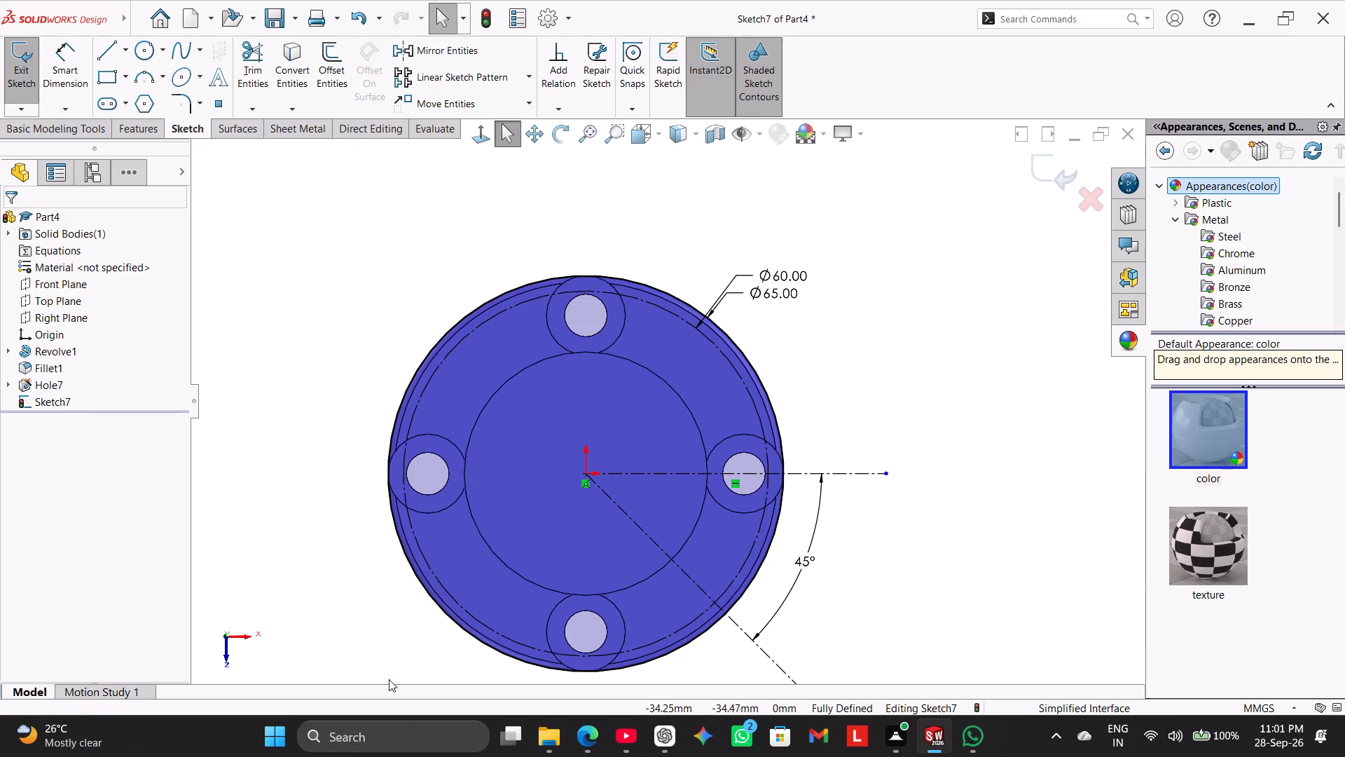
# Draw a circle about 16 mm in diameter, centred where the sloping centreline crosses the 60 mm construction circle.
pyautogui.scroll(2, 400, 664)
pyautogui.scroll(-2, 627, 577)
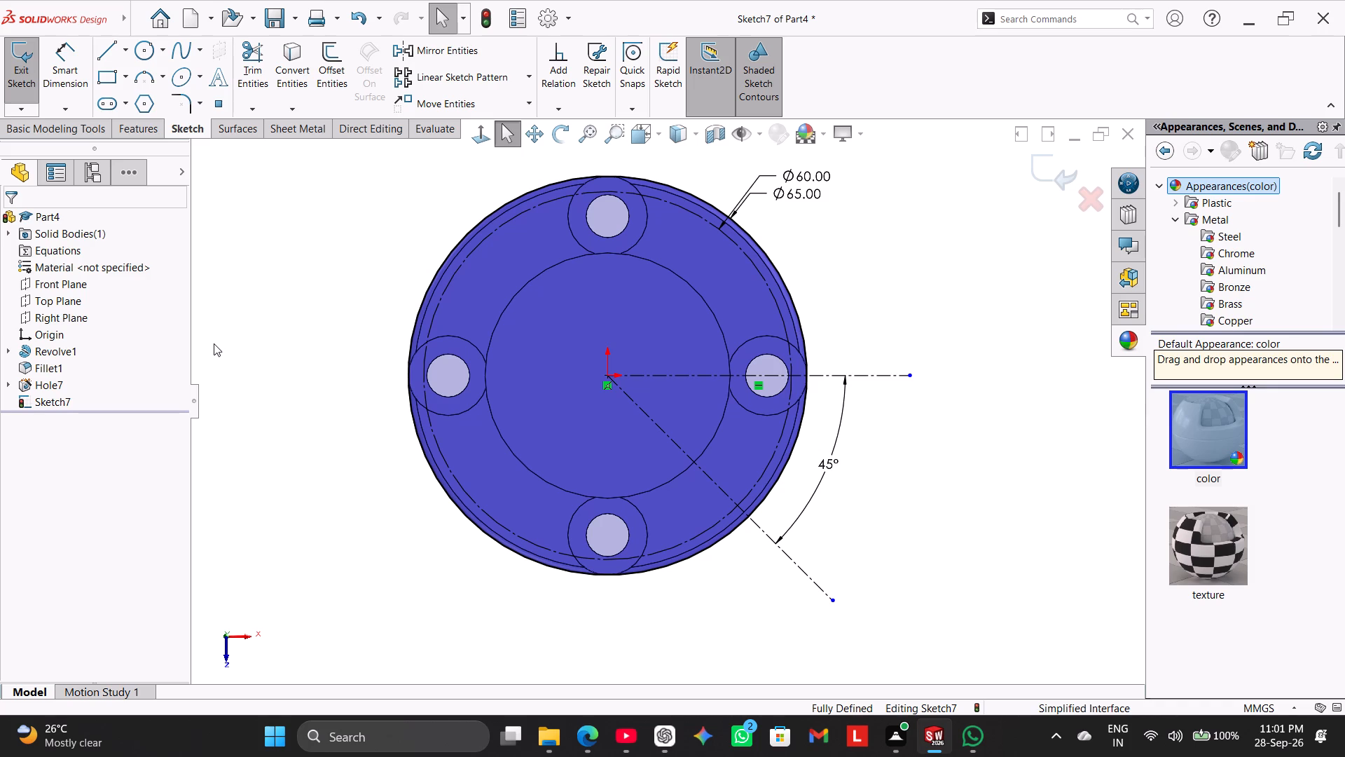
pyautogui.click(153, 49)
pyautogui.scroll(-3, 756, 451)
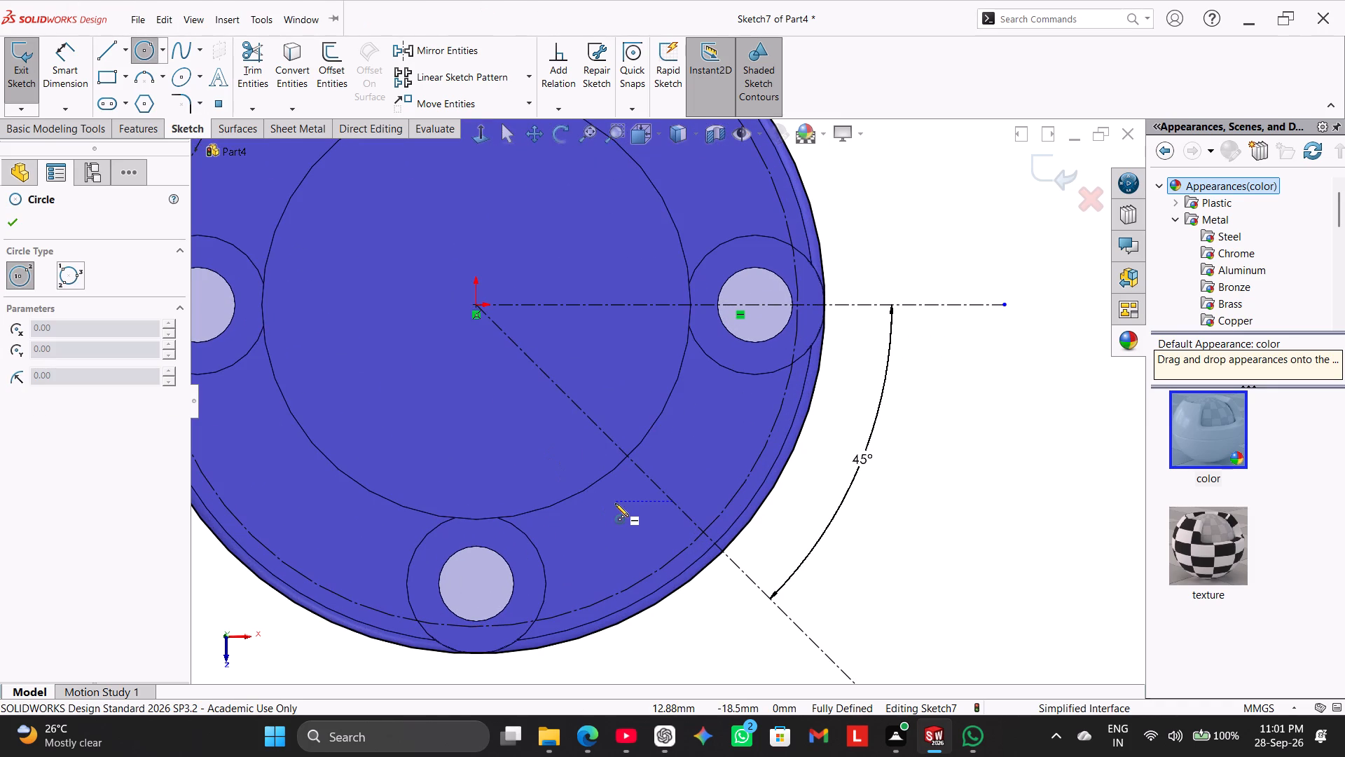
pyautogui.scroll(1, 615, 503)
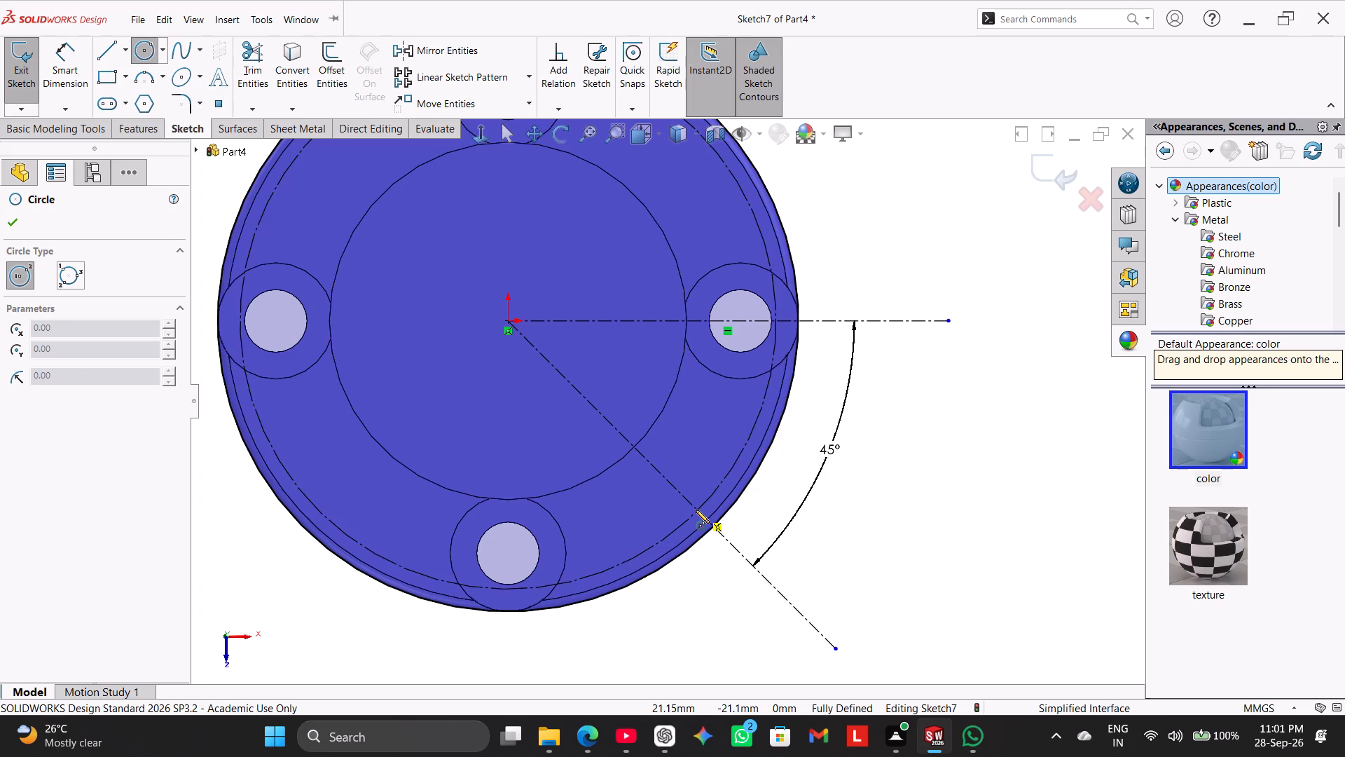
pyautogui.click(696, 510)
pyautogui.click(768, 530)
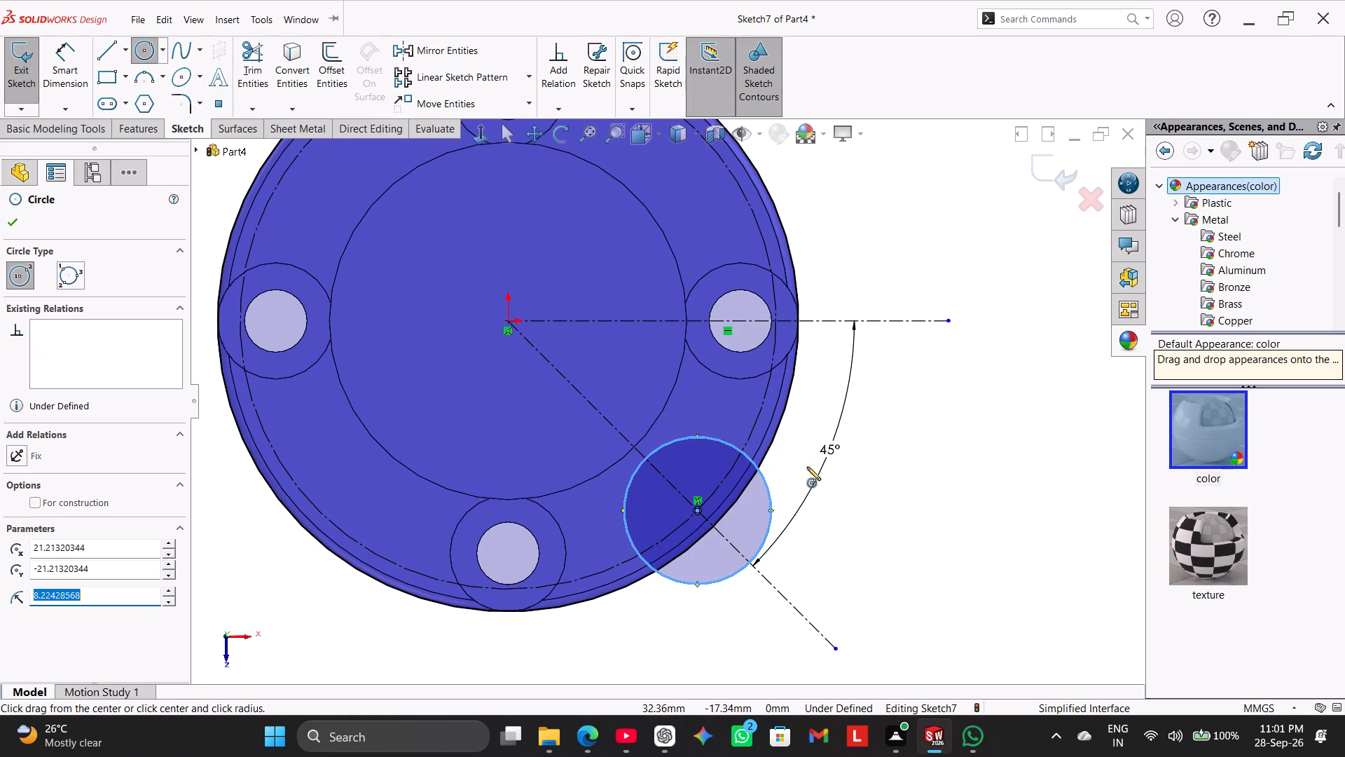
pyautogui.rightClick(932, 453)
pyautogui.click(963, 463)
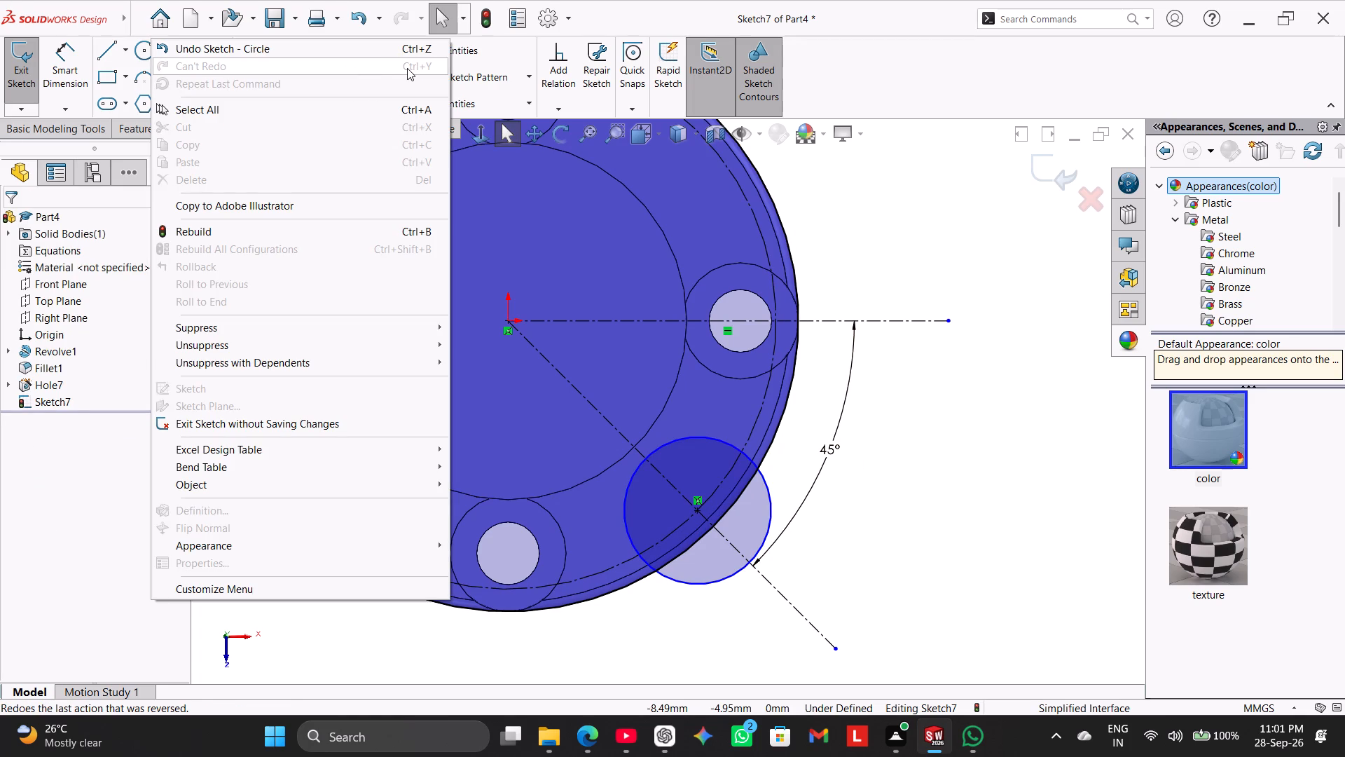
pyautogui.click(843, 164)
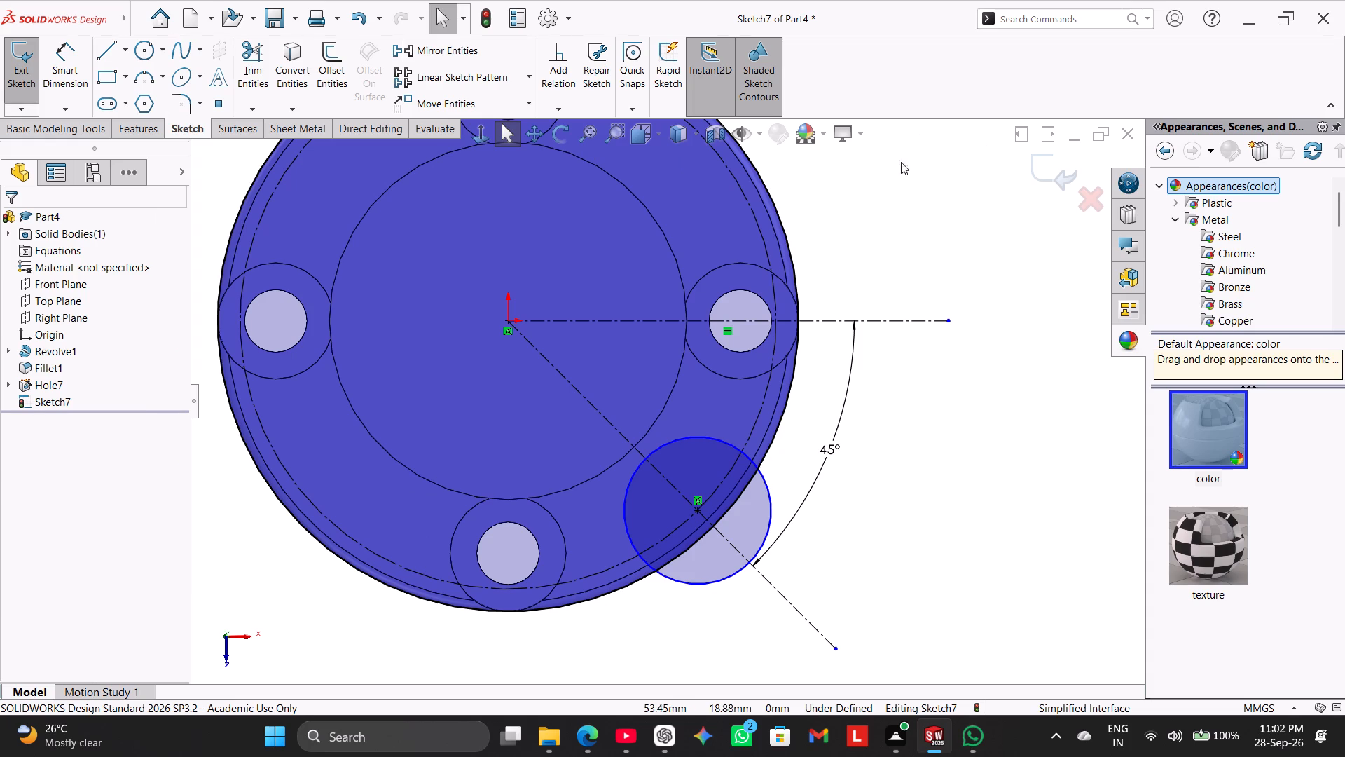
# Dimension the new circle's diameter as 20 mm.
pyautogui.click(75, 68)
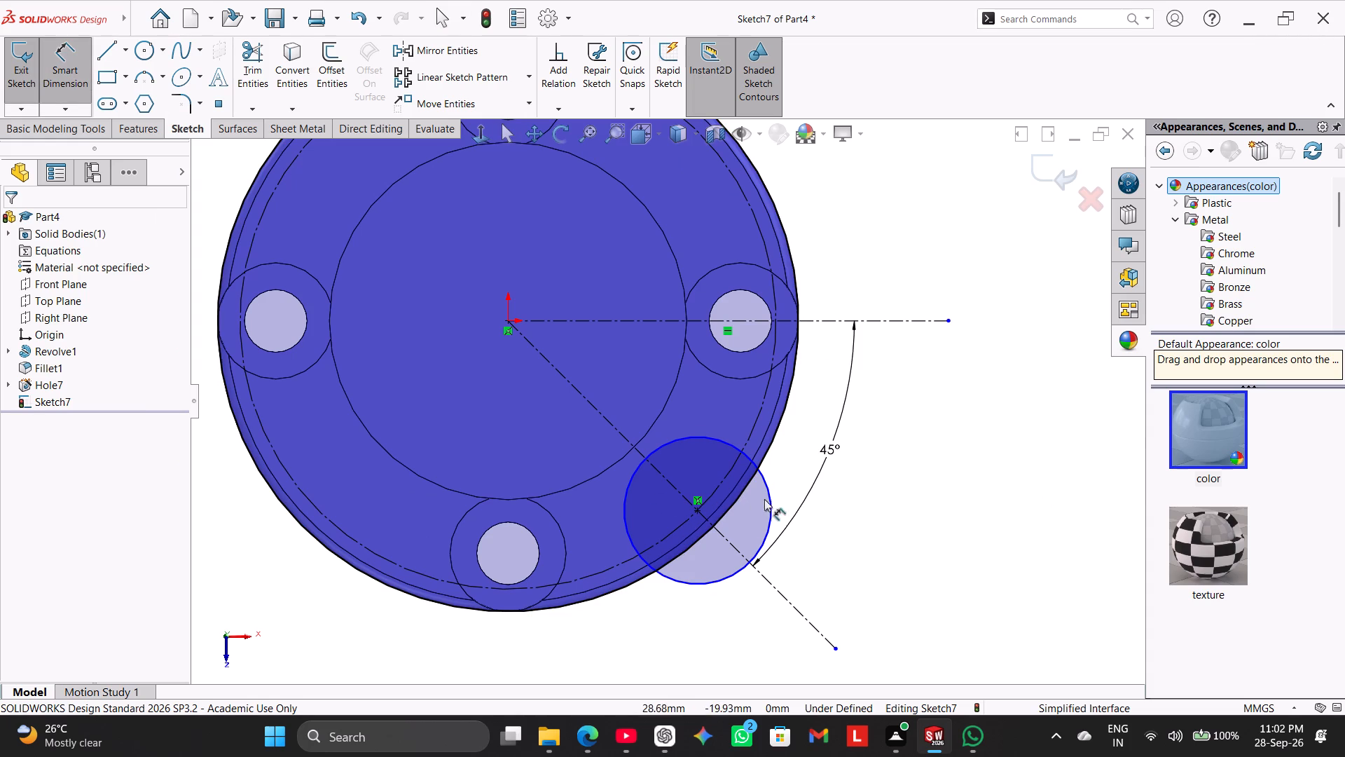
pyautogui.click(771, 502)
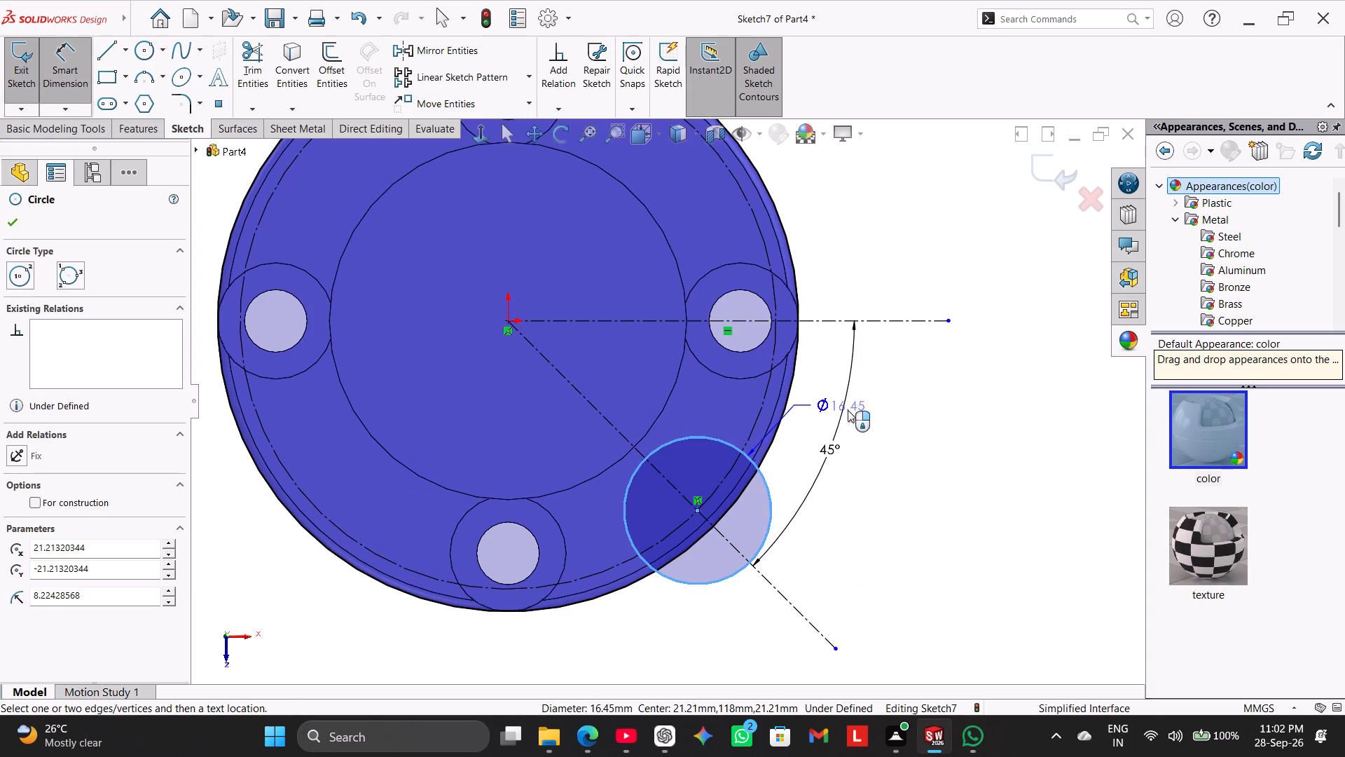
pyautogui.click(873, 421)
pyautogui.write('20')
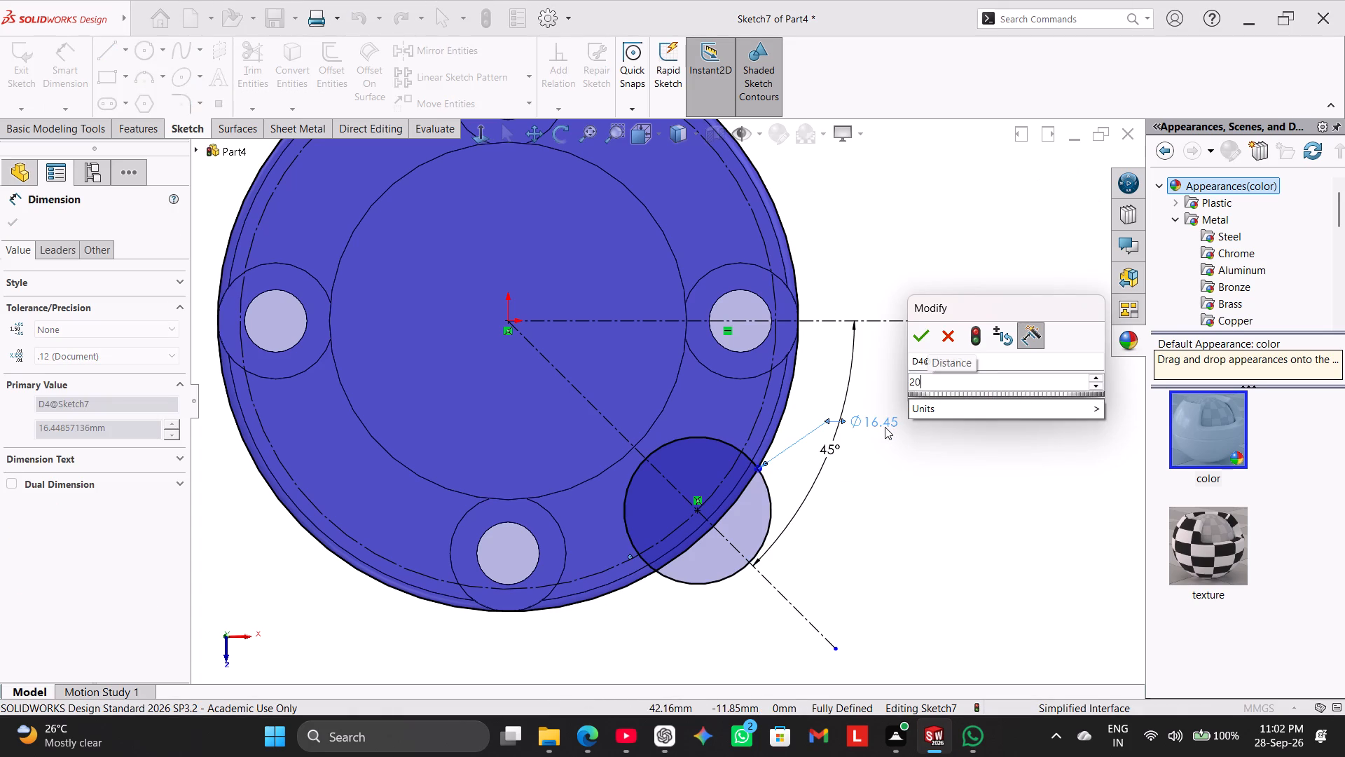
pyautogui.press('Return')
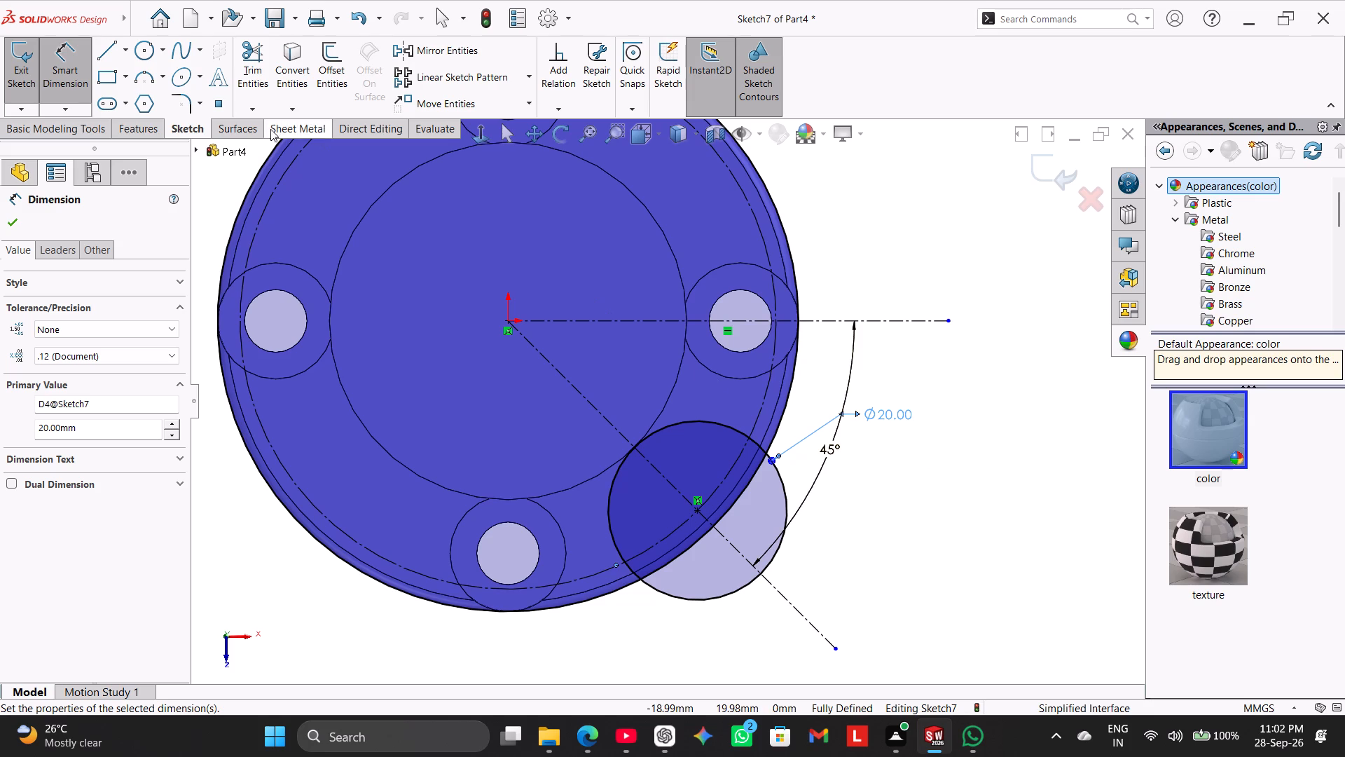
# Trim the 20 mm circle inside the 65 mm circle and the 65 mm circle's arc within it, leaving one outward lobe.
pyautogui.click(263, 63)
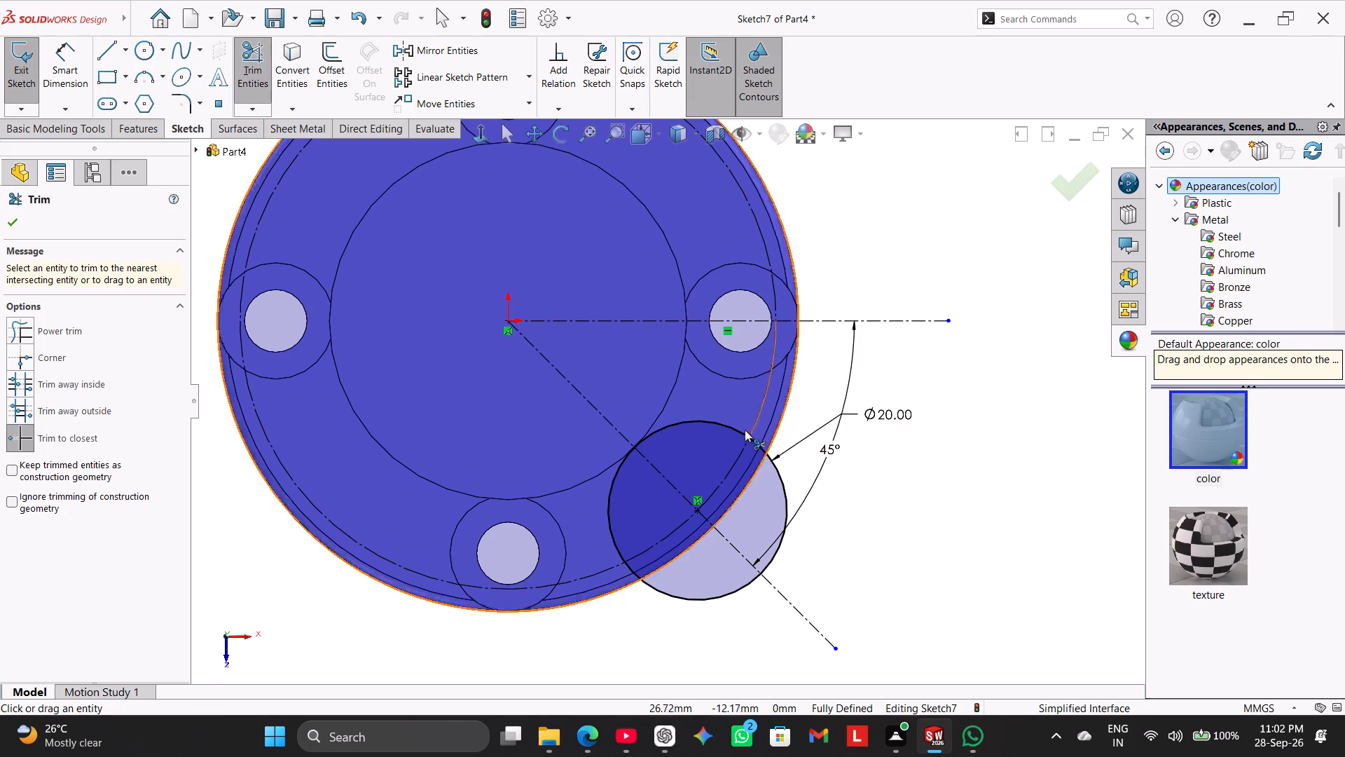
pyautogui.click(733, 427)
pyautogui.click(610, 491)
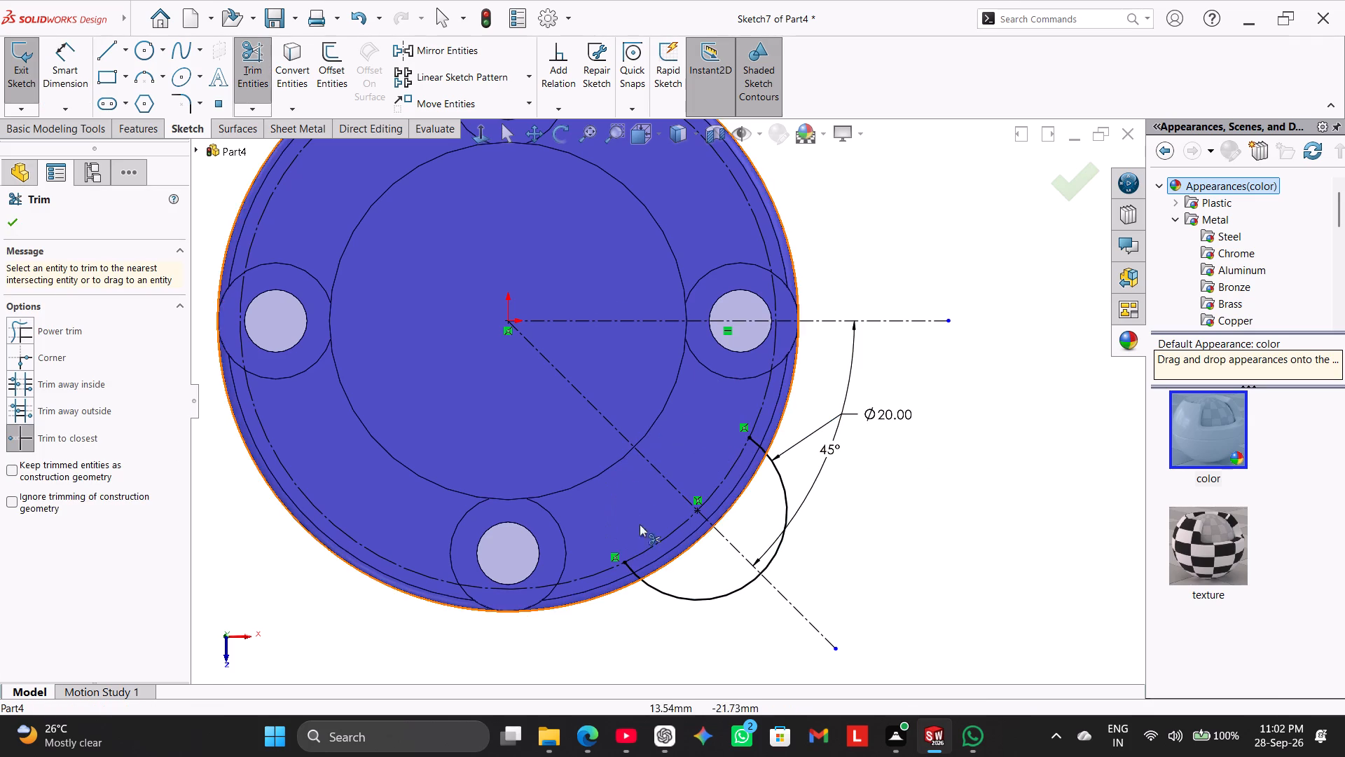
pyautogui.click(760, 443)
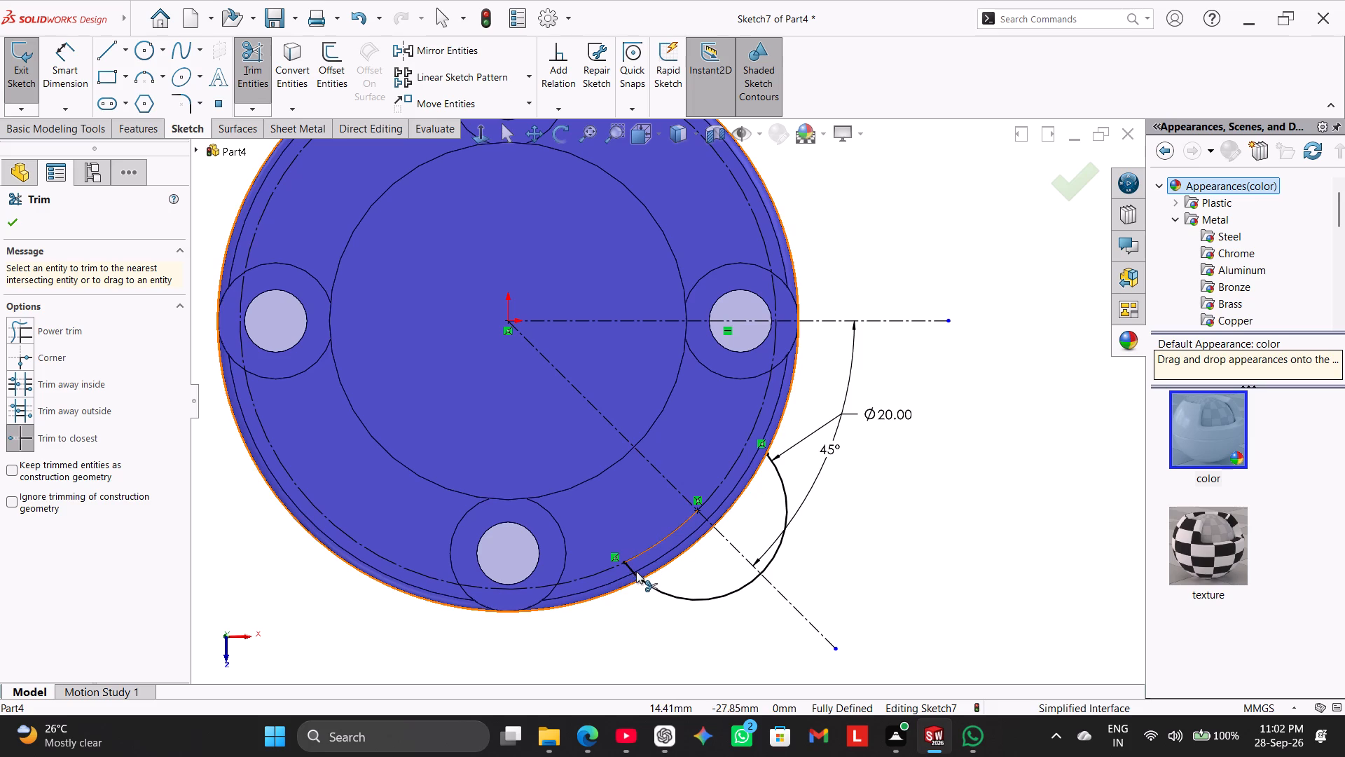
pyautogui.click(636, 572)
pyautogui.click(691, 544)
pyautogui.click(738, 500)
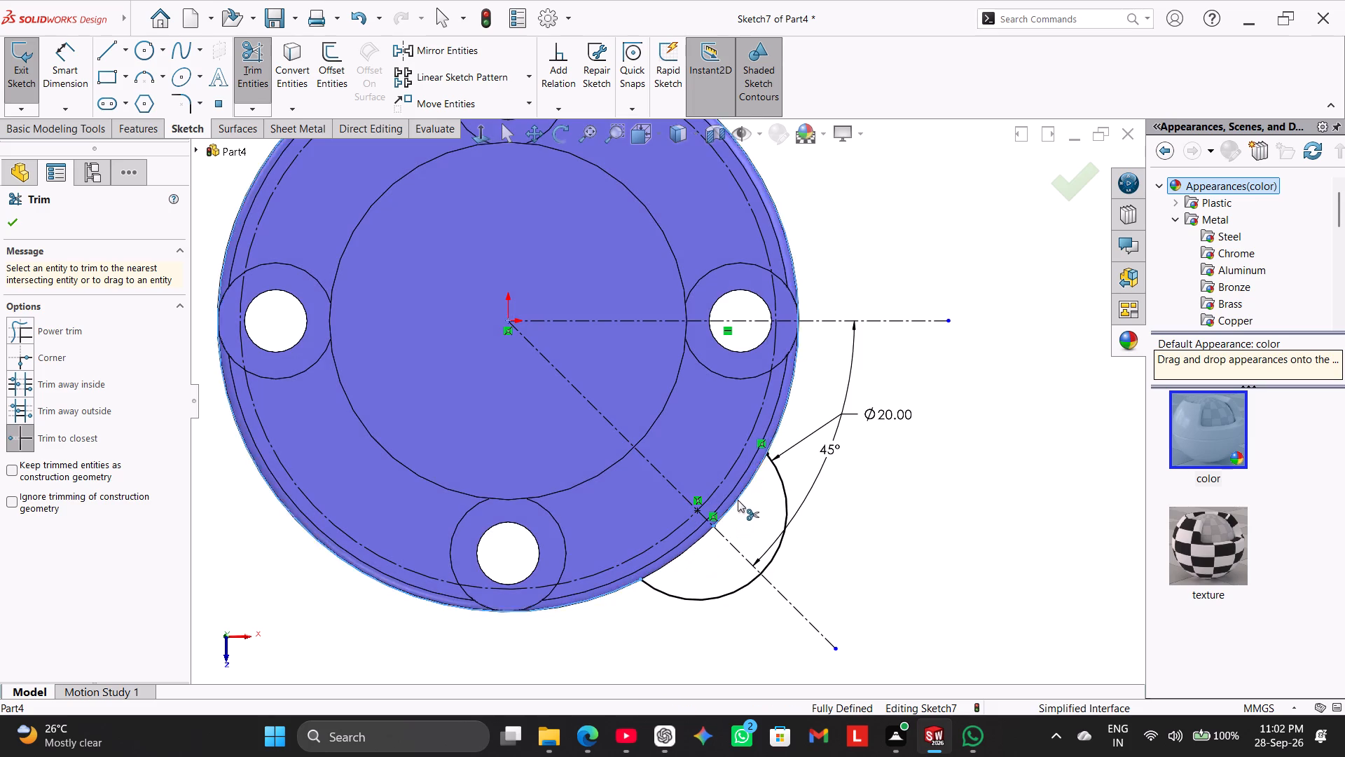
pyautogui.scroll(3, 758, 580)
pyautogui.rightClick(908, 350)
pyautogui.click(972, 391)
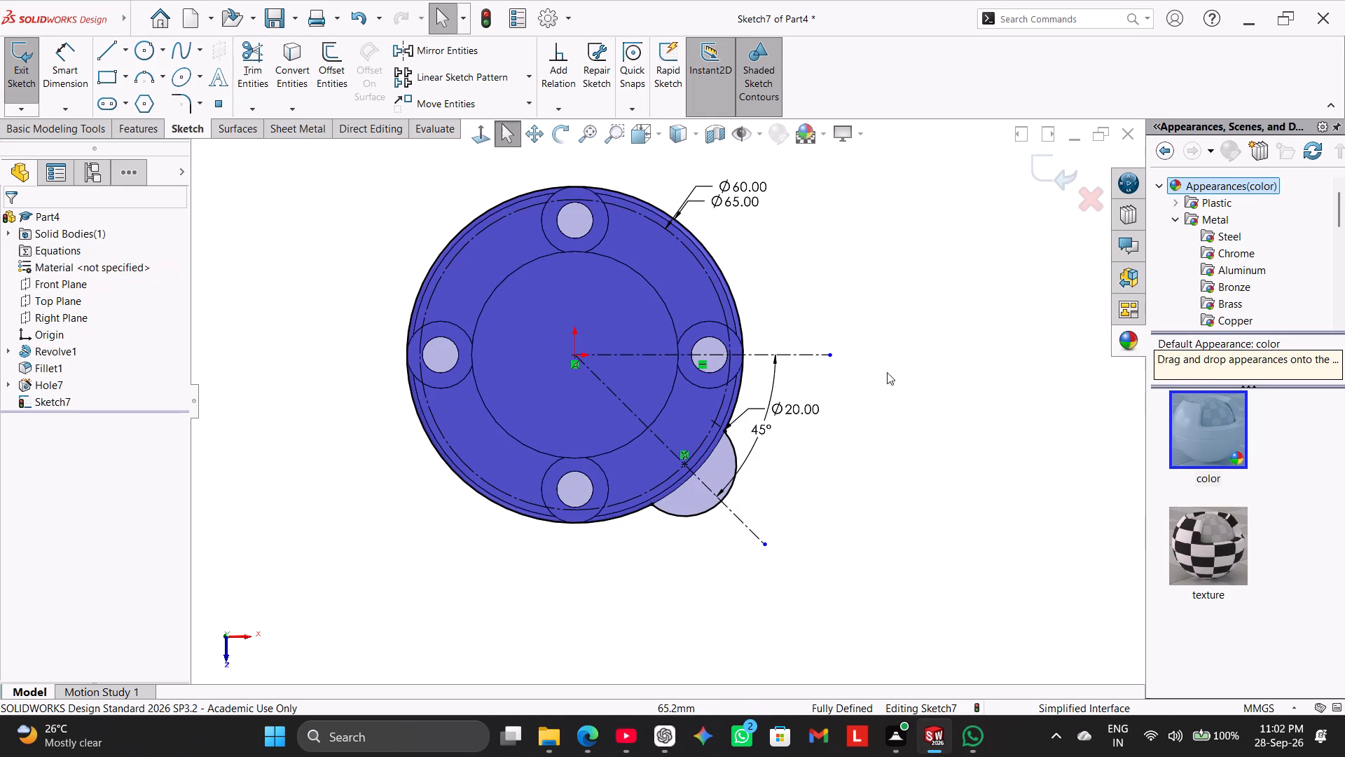
# Create a circular sketch pattern of the lobe arc about the origin, with 4 equally spaced instances over 360°.
pyautogui.click(498, 82)
pyautogui.click(530, 76)
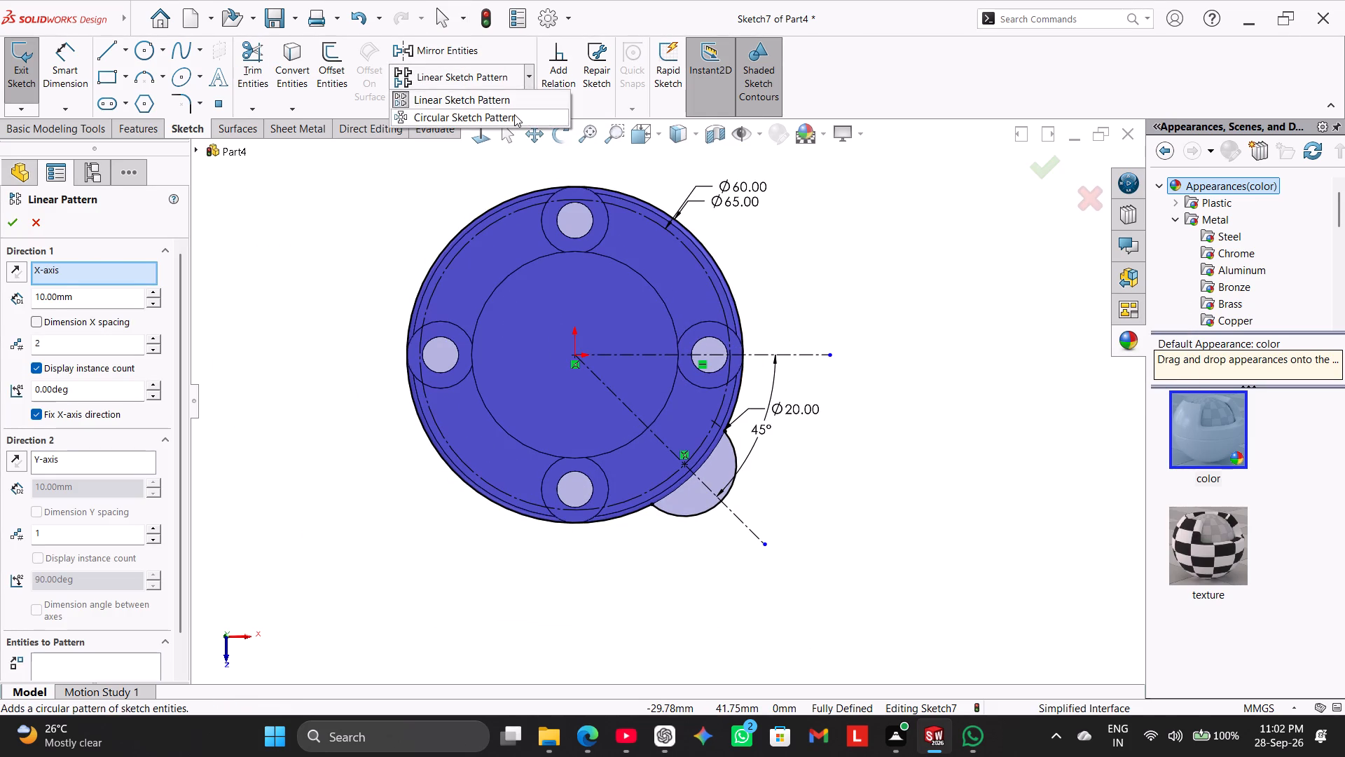
pyautogui.click(514, 114)
pyautogui.click(736, 456)
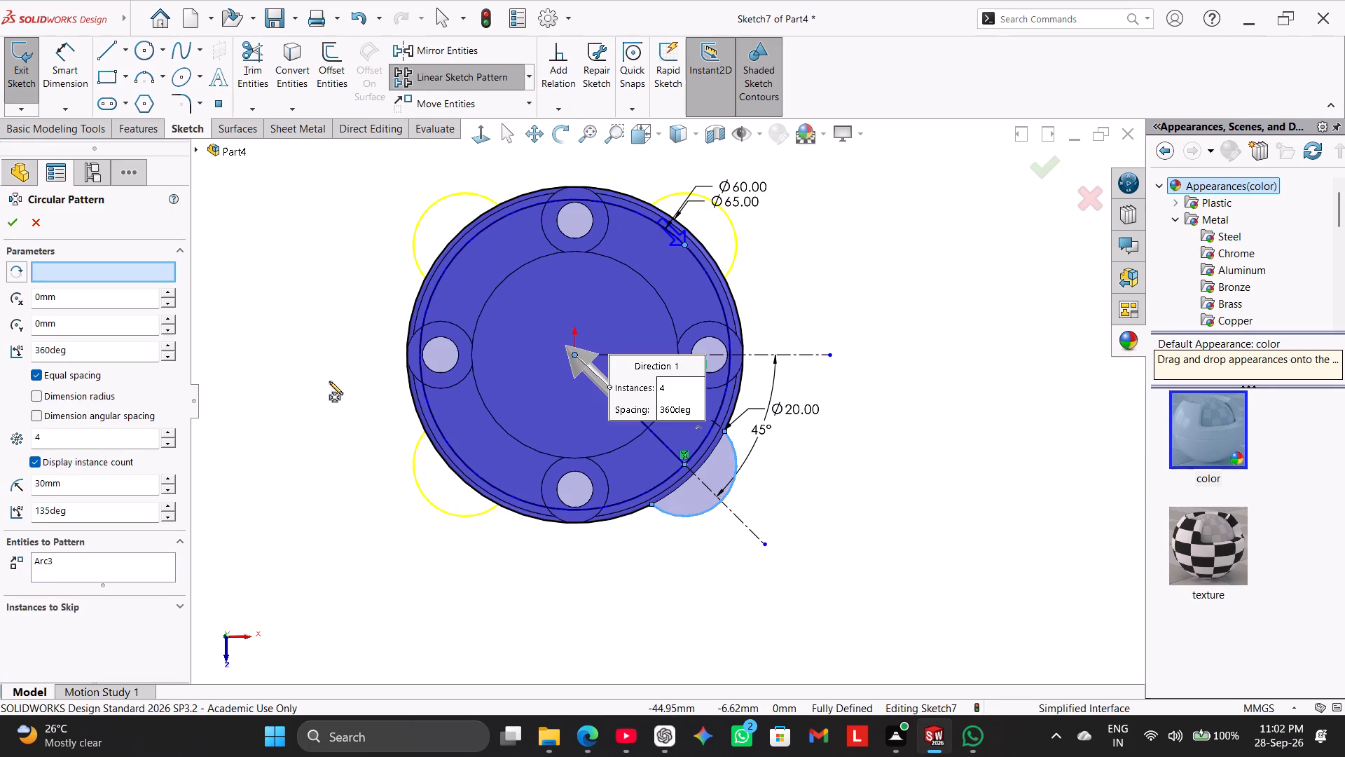
pyautogui.click(10, 223)
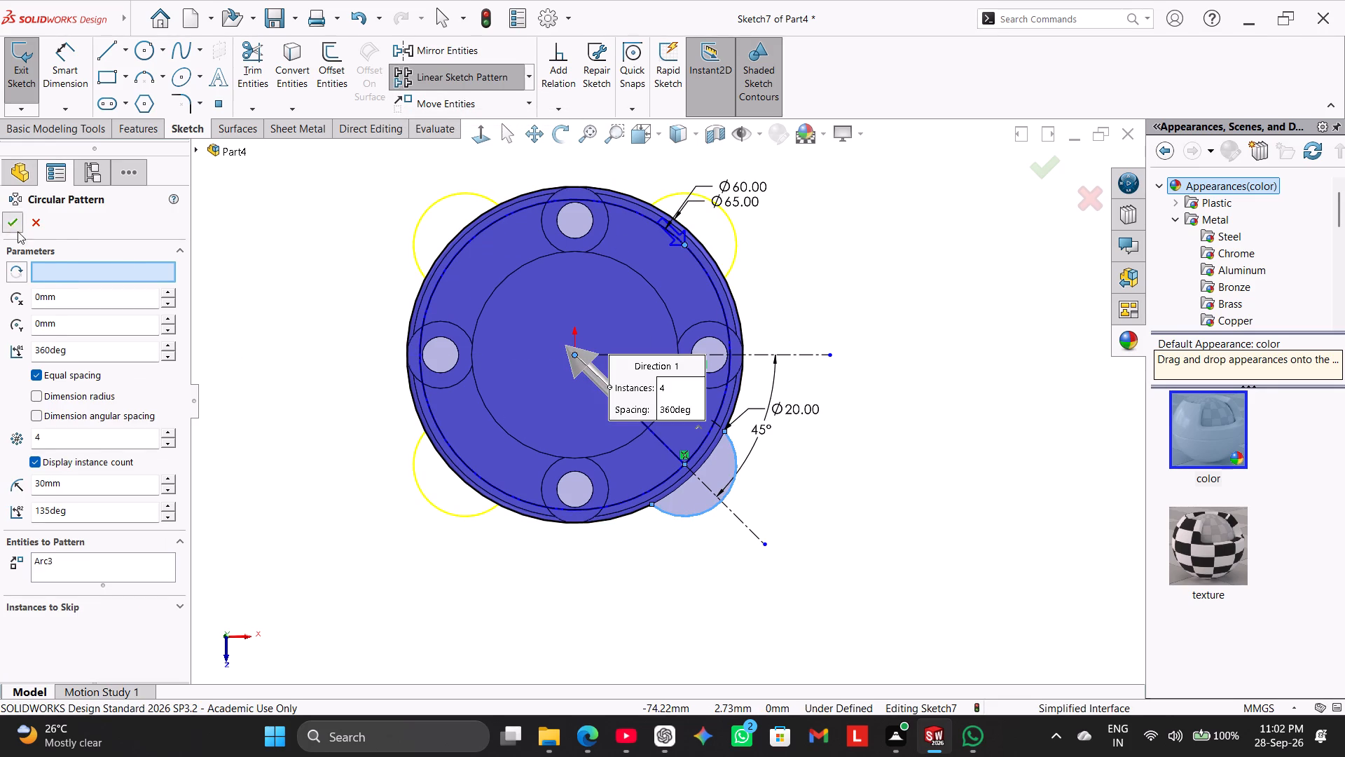
pyautogui.click(242, 437)
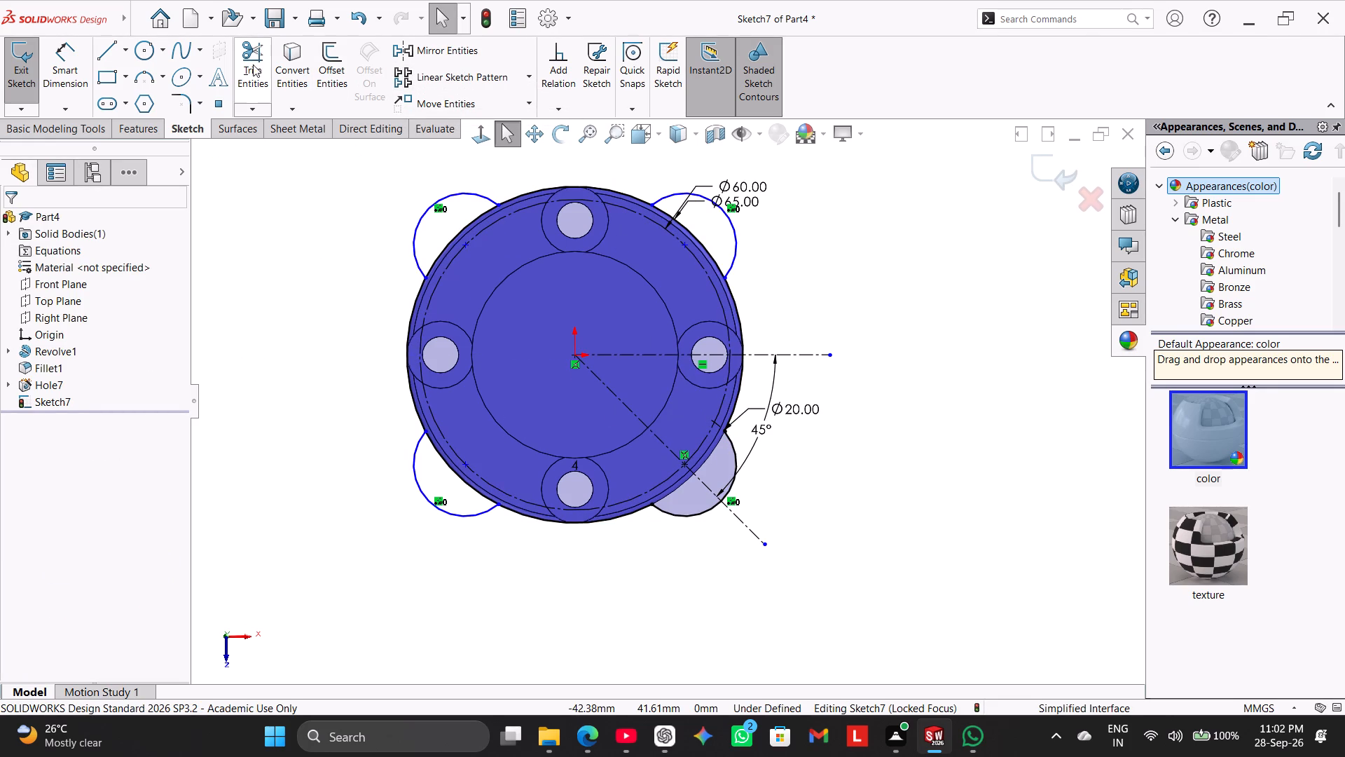
# Trim the 65 mm circle's arcs inside the three patterned lobes to form one continuous outer profile.
pyautogui.click(253, 63)
pyautogui.scroll(-3, 400, 222)
pyautogui.click(513, 308)
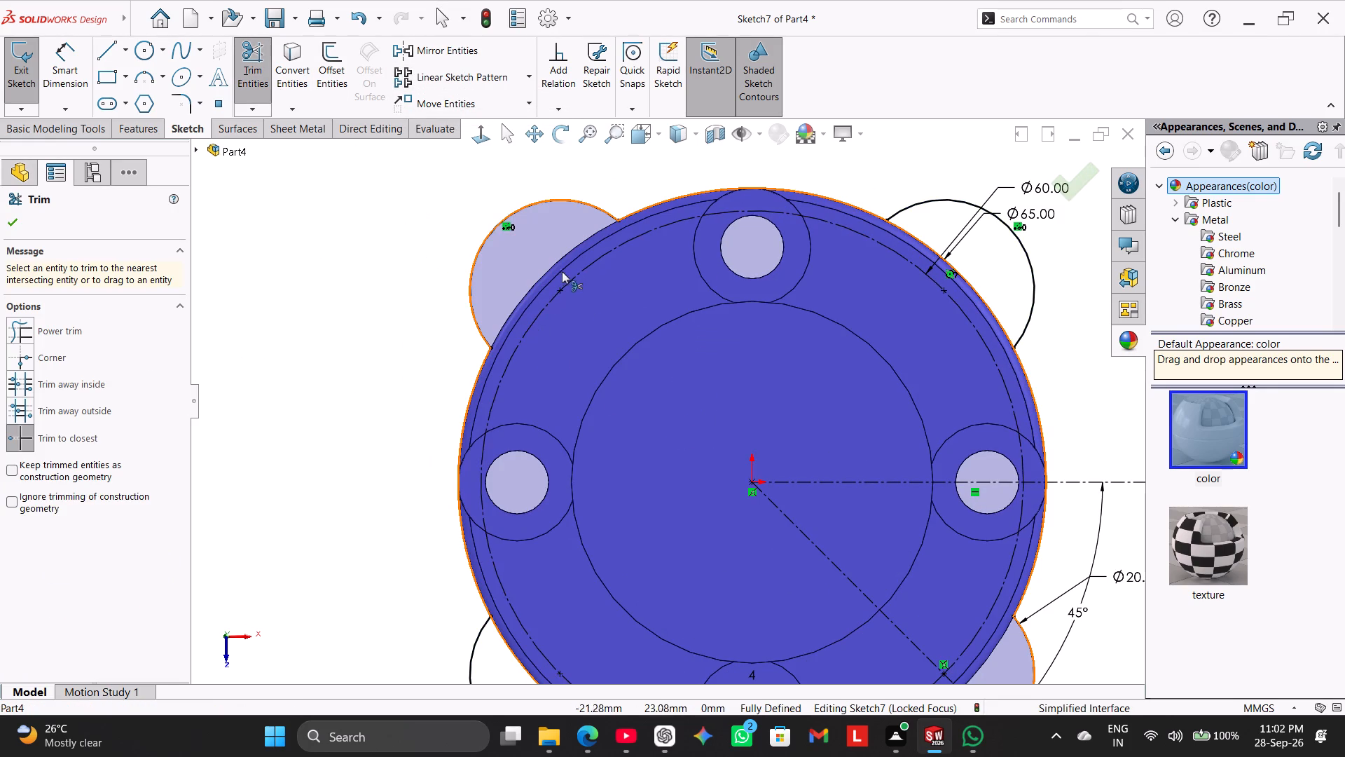
pyautogui.scroll(2, 748, 298)
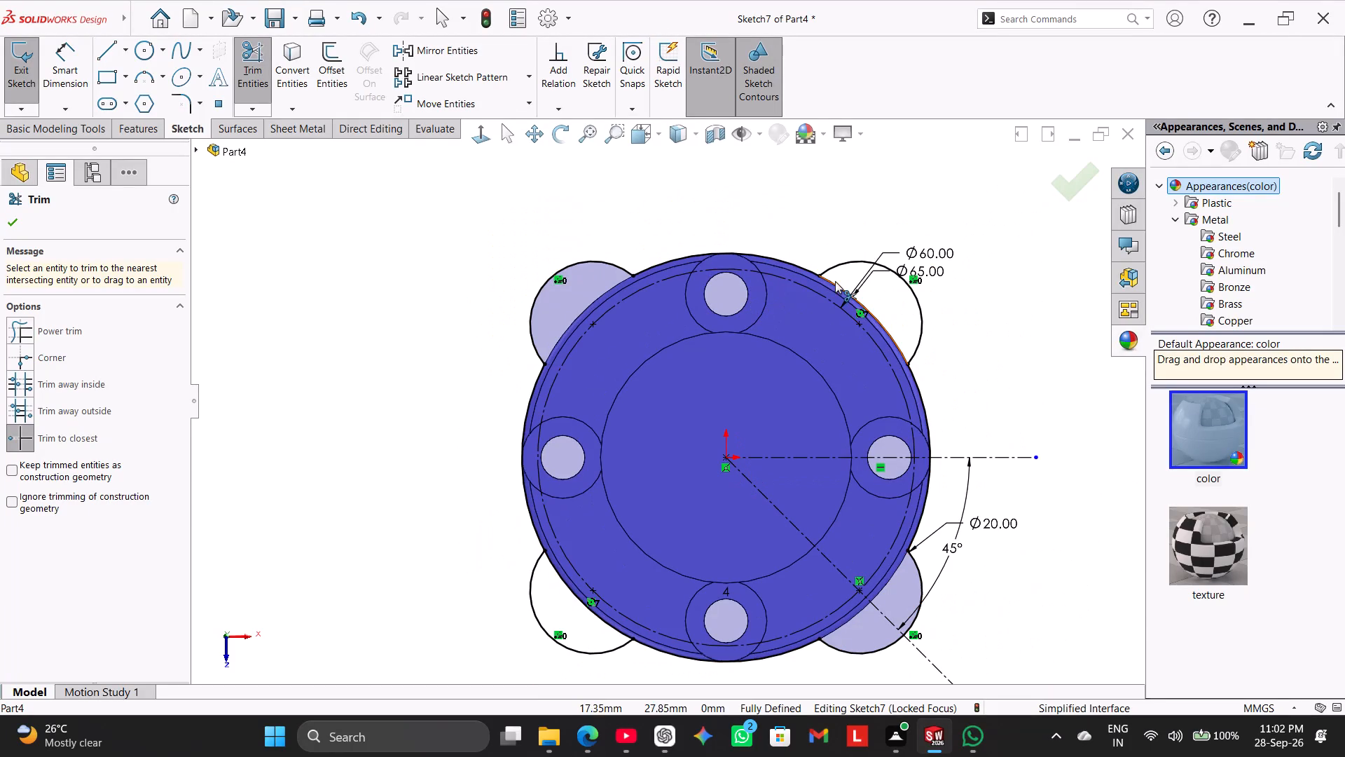
pyautogui.click(835, 281)
pyautogui.click(583, 606)
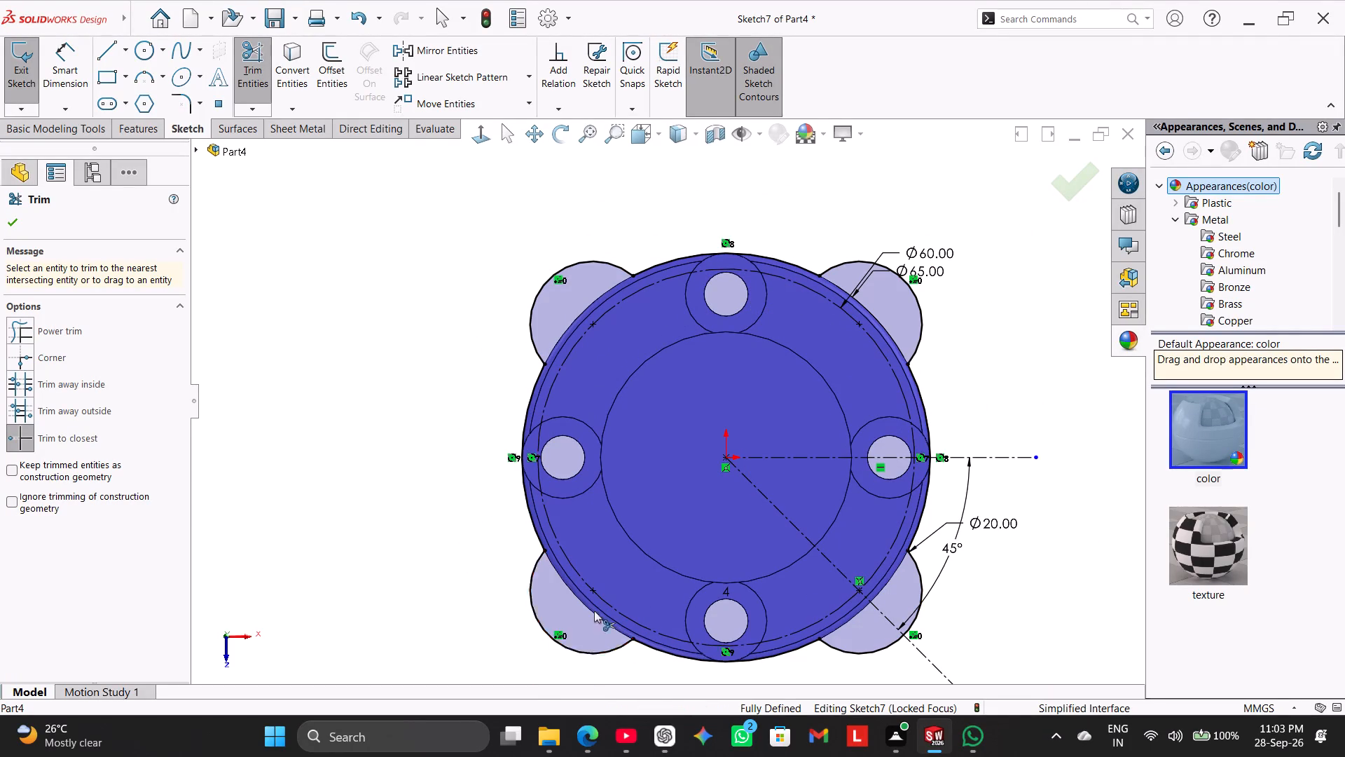
pyautogui.rightClick(343, 440)
pyautogui.click(384, 483)
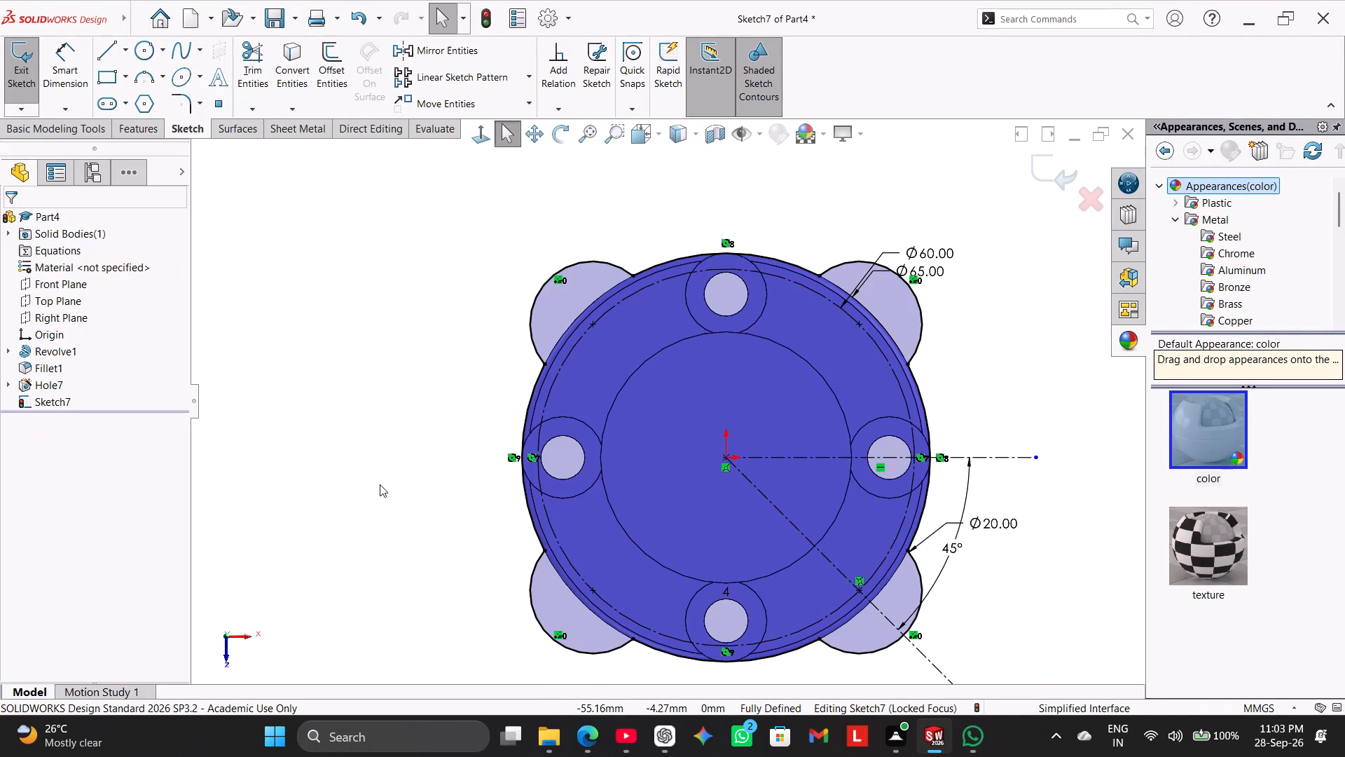
# Extrude the four-lobed profile 6 mm blind in the reversed direction, down toward the base flange, merging it with the body.
pyautogui.middleClick(408, 483)
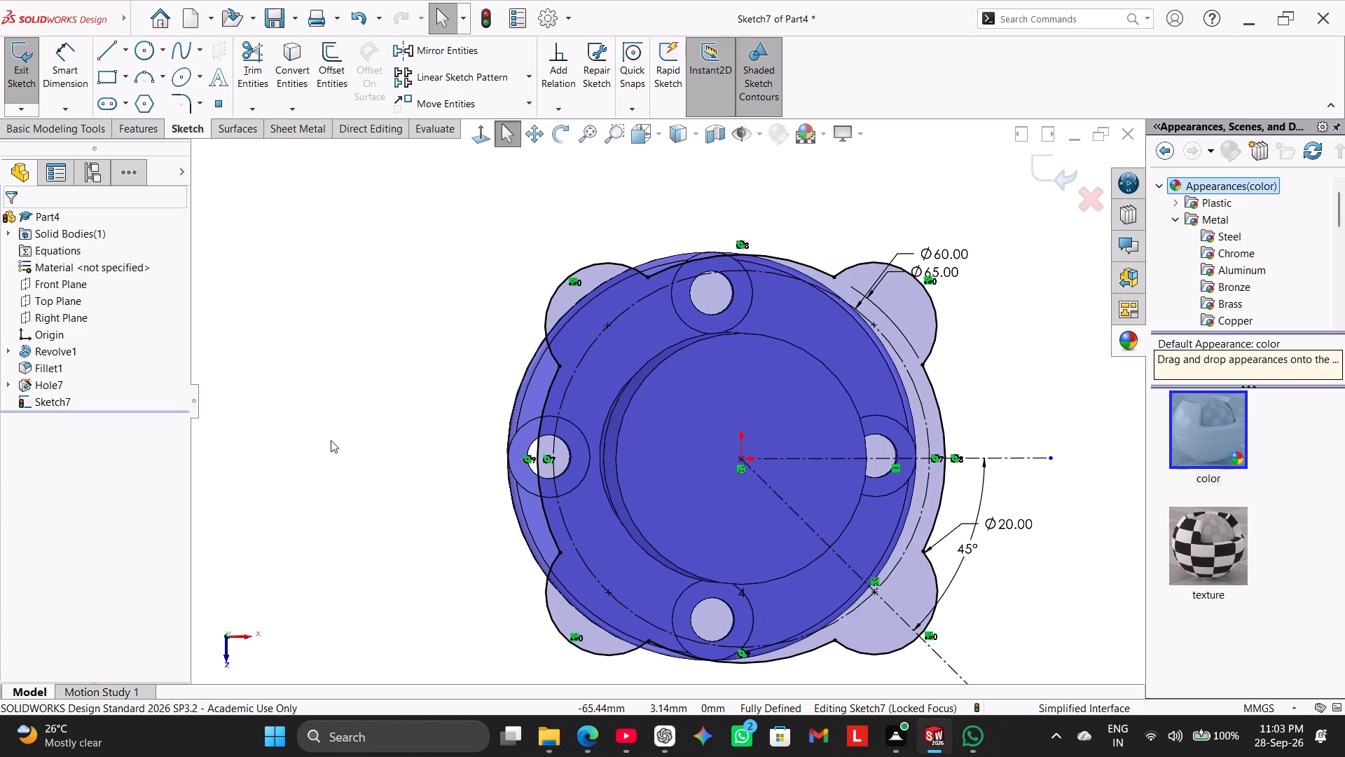
pyautogui.moveTo(331, 440); pyautogui.dragTo(313, 449, button='middle')
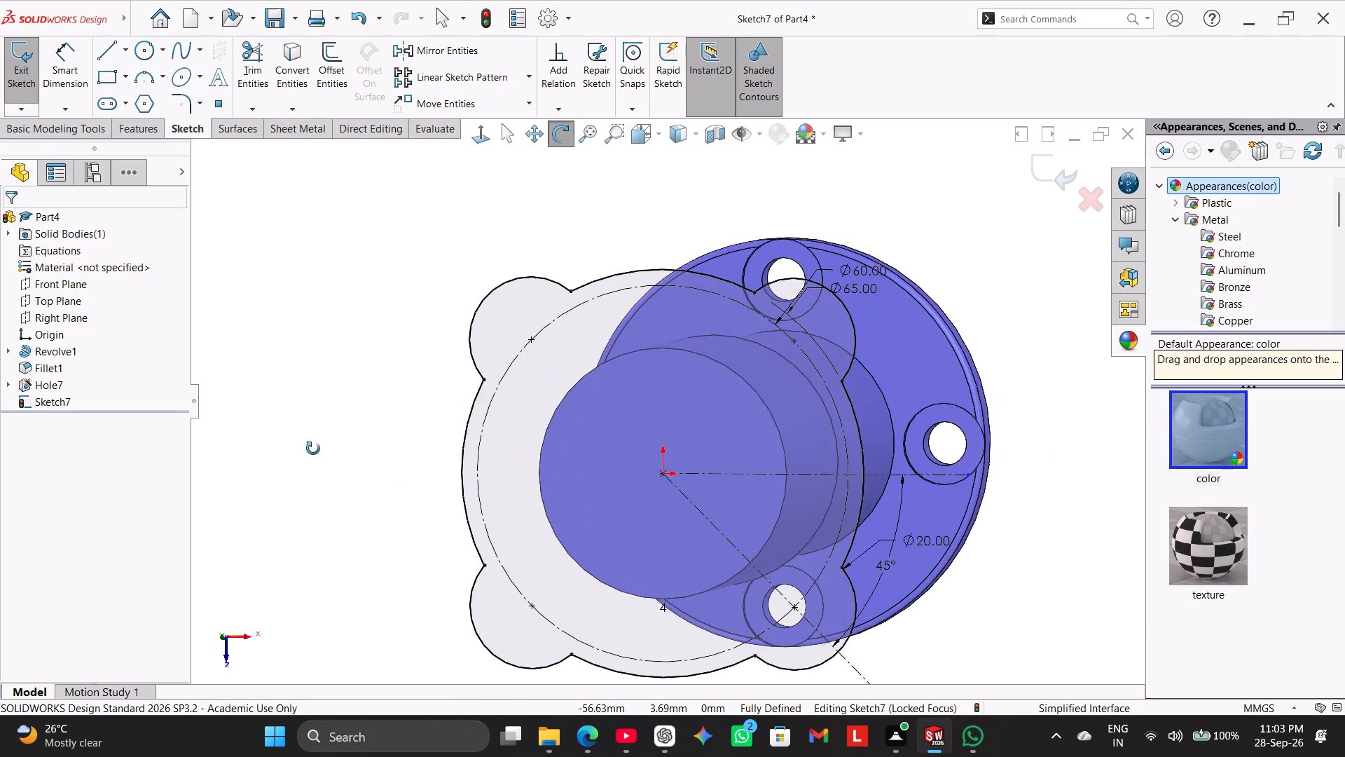
pyautogui.moveTo(313, 449); pyautogui.dragTo(315, 449, button='middle')
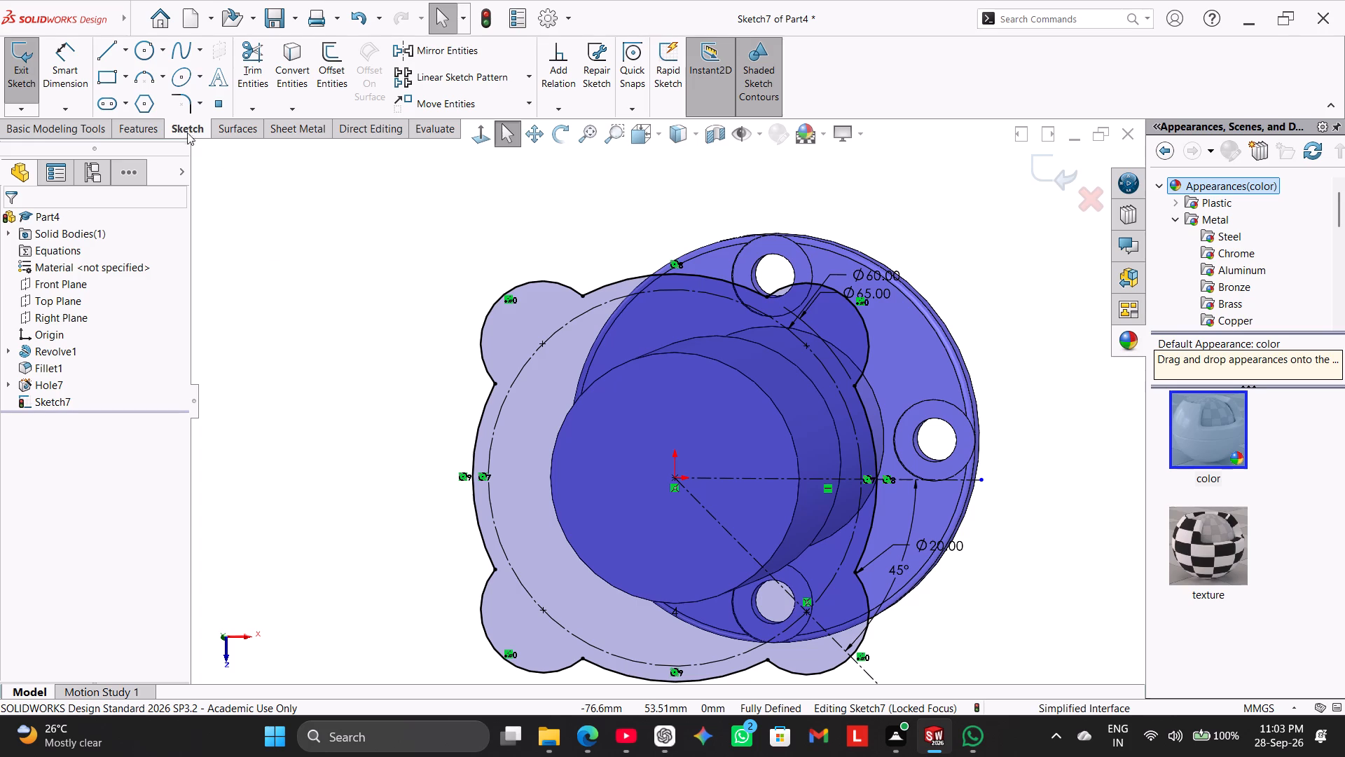
pyautogui.click(151, 127)
pyautogui.click(39, 61)
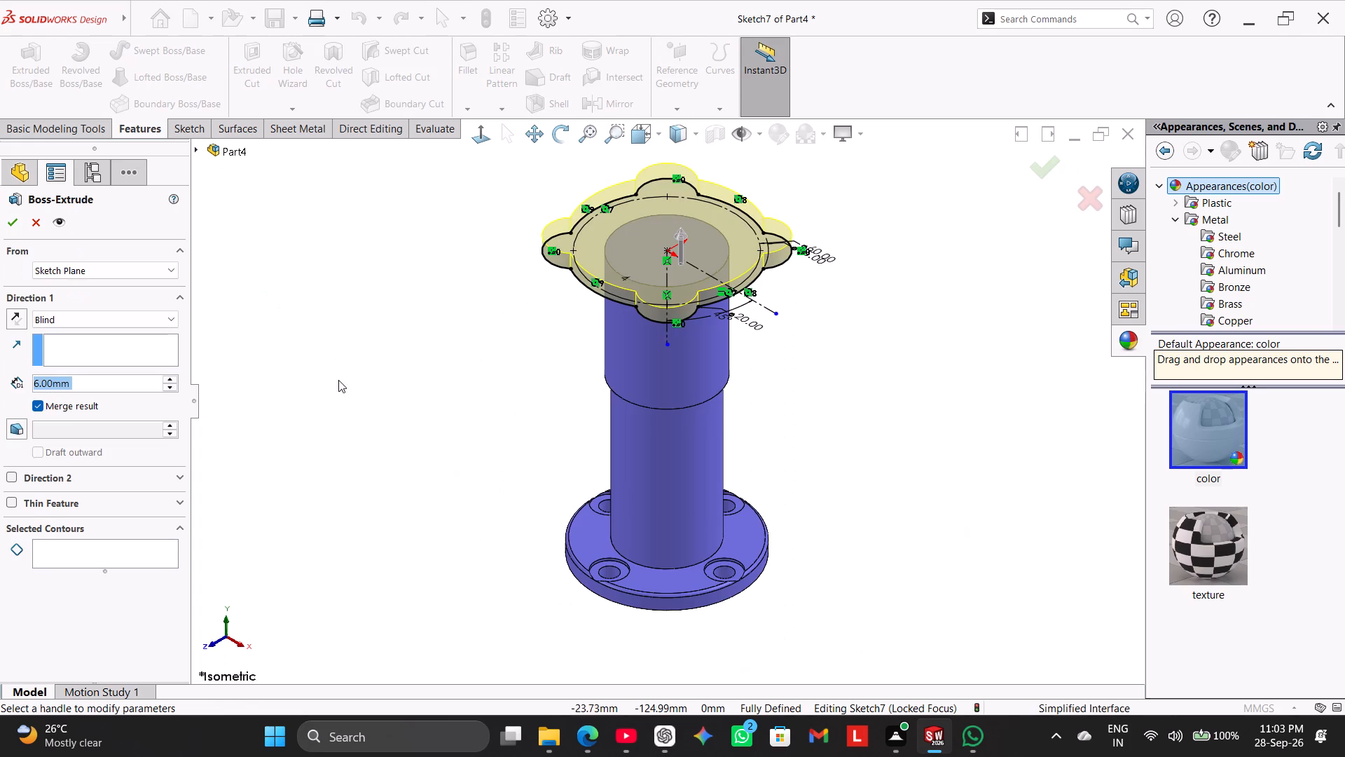
pyautogui.click(12, 320)
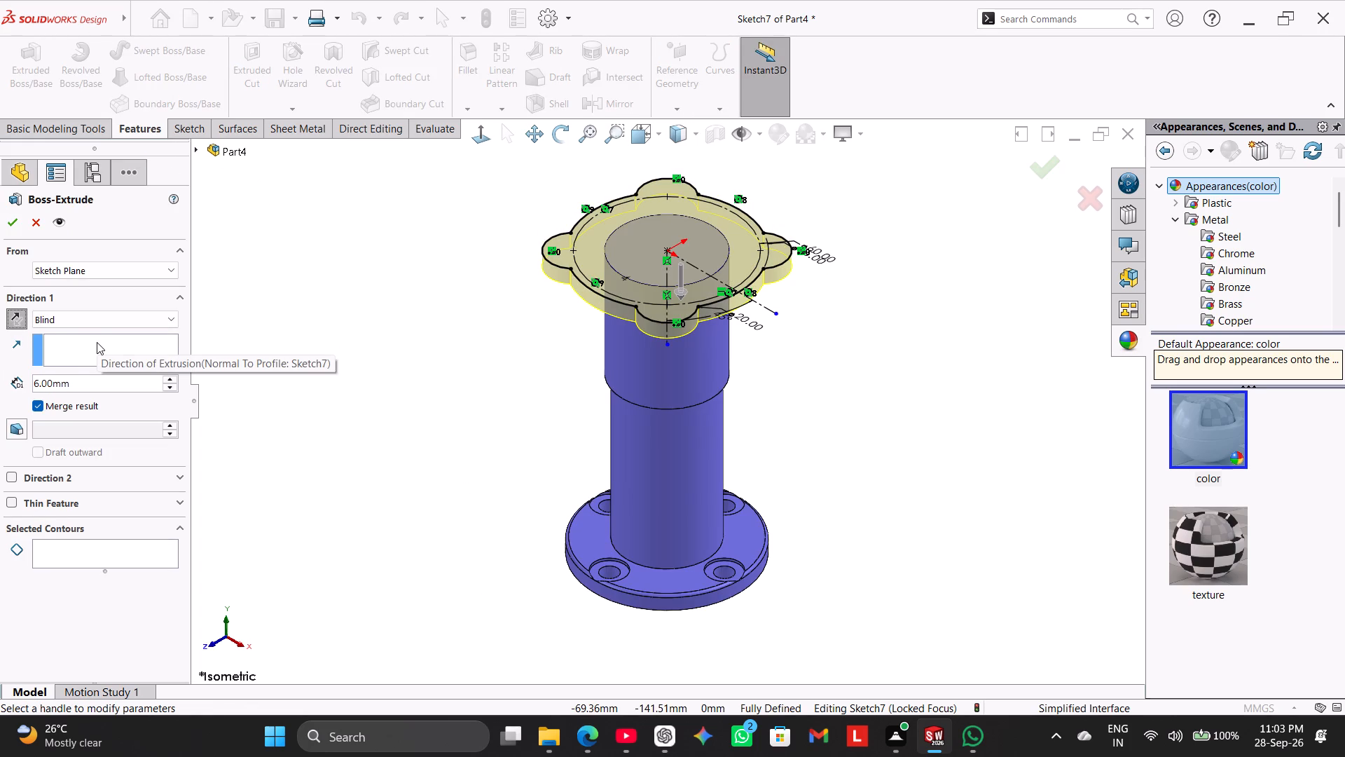
pyautogui.press('6')
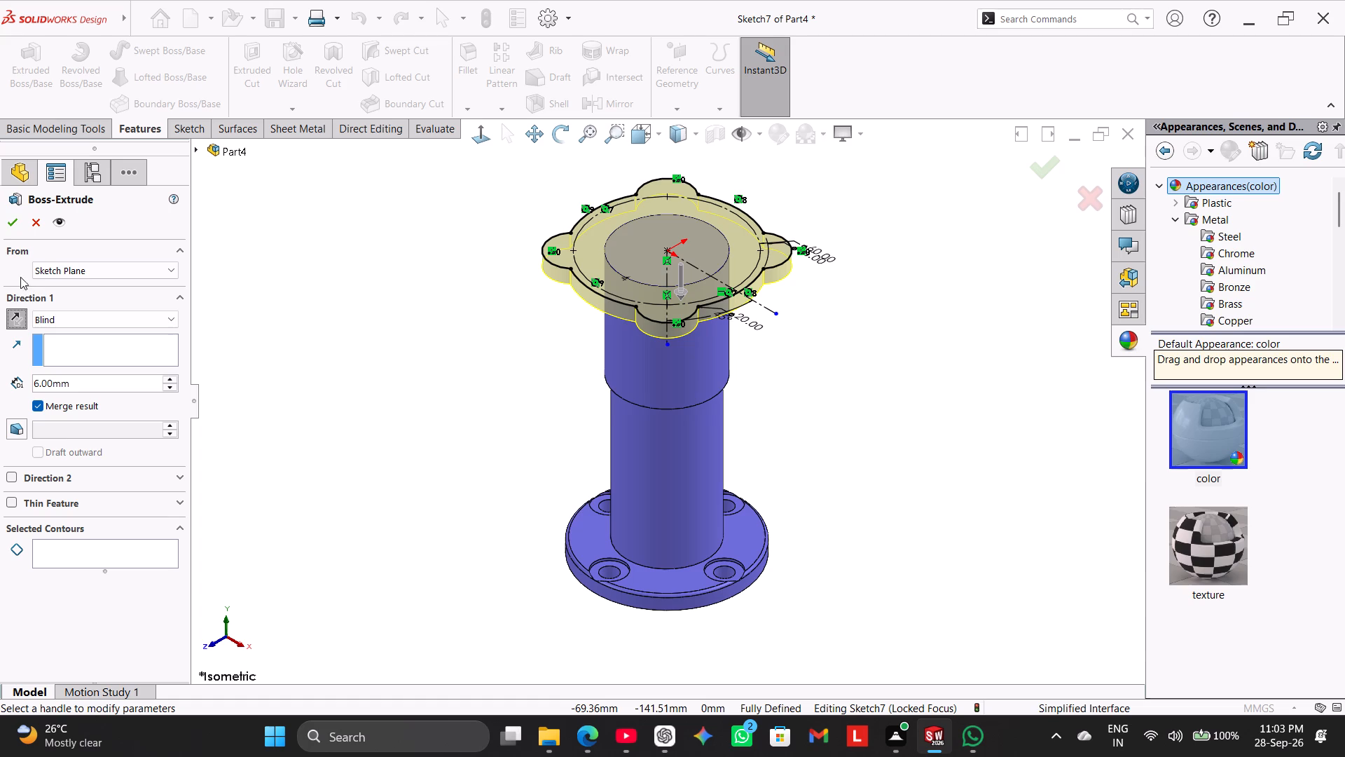
pyautogui.click(14, 227)
pyautogui.click(441, 386)
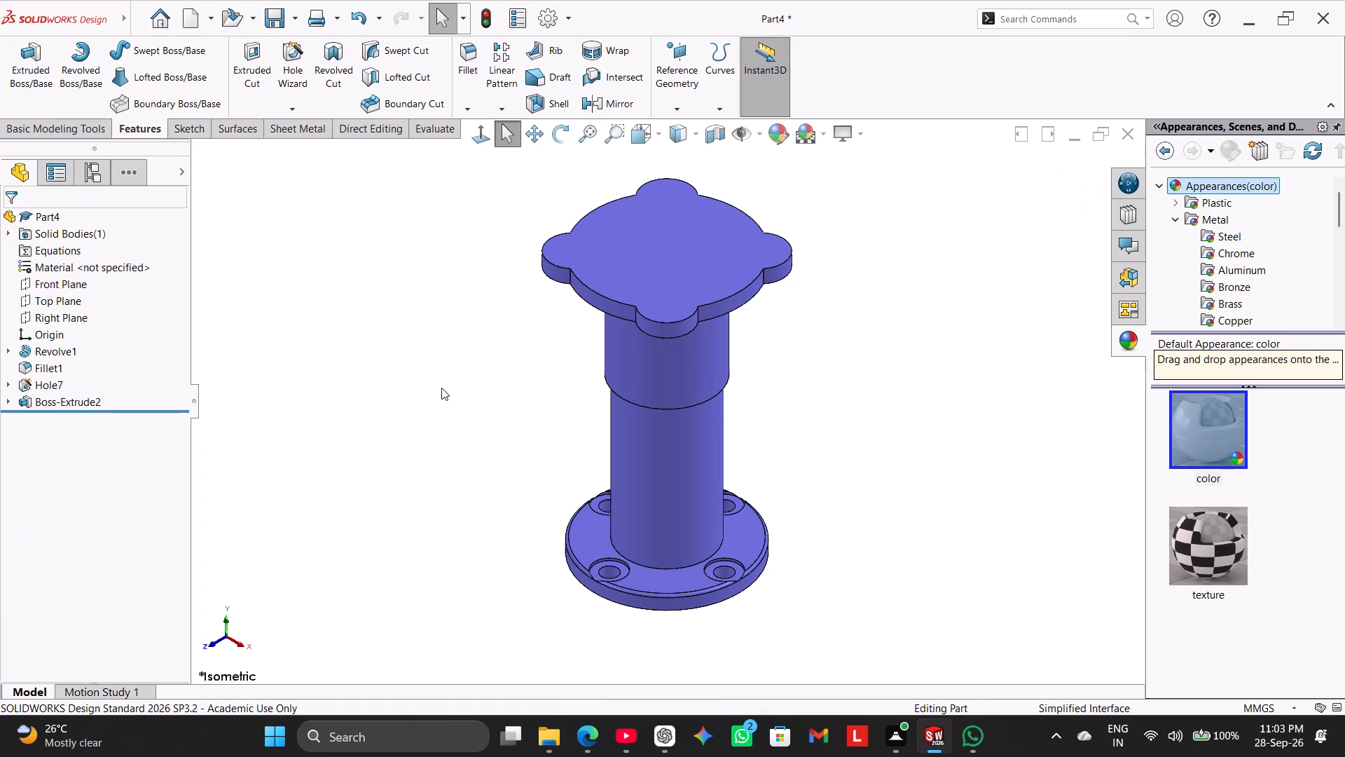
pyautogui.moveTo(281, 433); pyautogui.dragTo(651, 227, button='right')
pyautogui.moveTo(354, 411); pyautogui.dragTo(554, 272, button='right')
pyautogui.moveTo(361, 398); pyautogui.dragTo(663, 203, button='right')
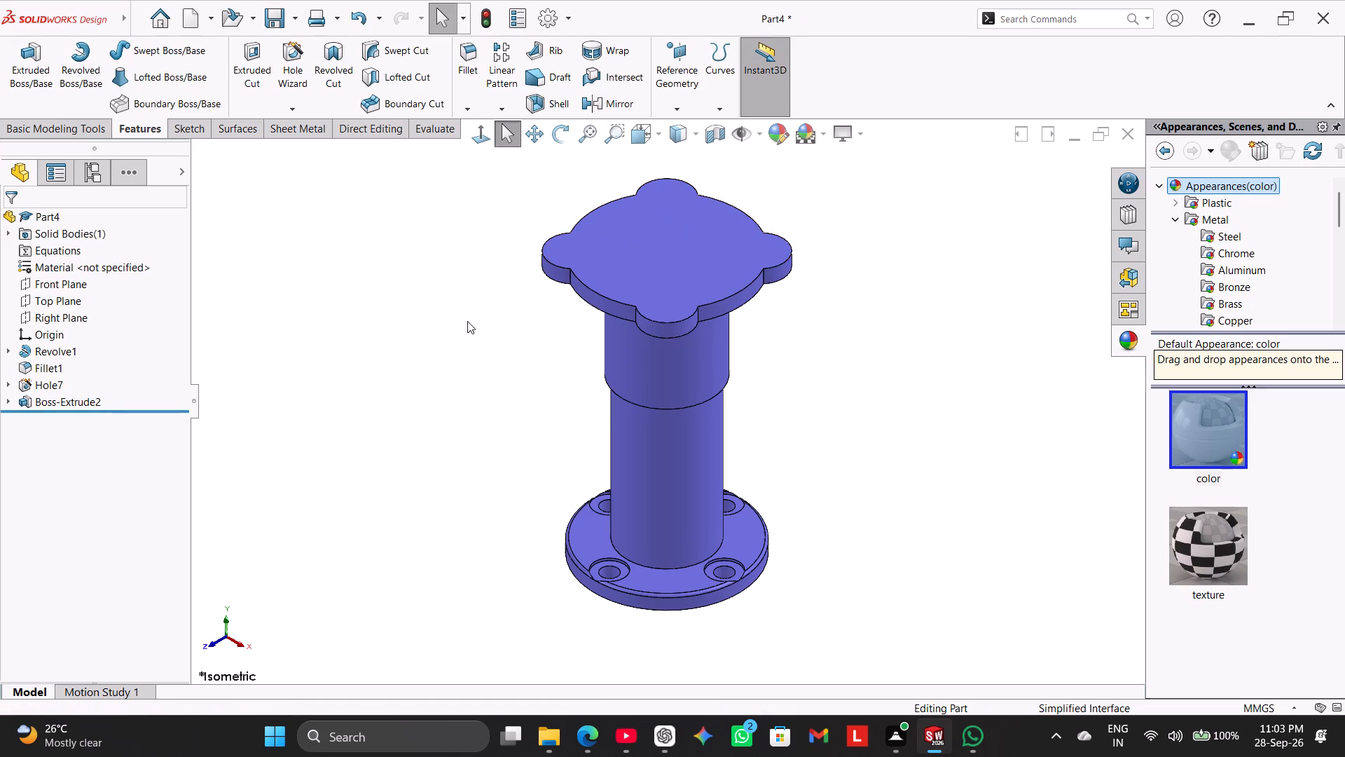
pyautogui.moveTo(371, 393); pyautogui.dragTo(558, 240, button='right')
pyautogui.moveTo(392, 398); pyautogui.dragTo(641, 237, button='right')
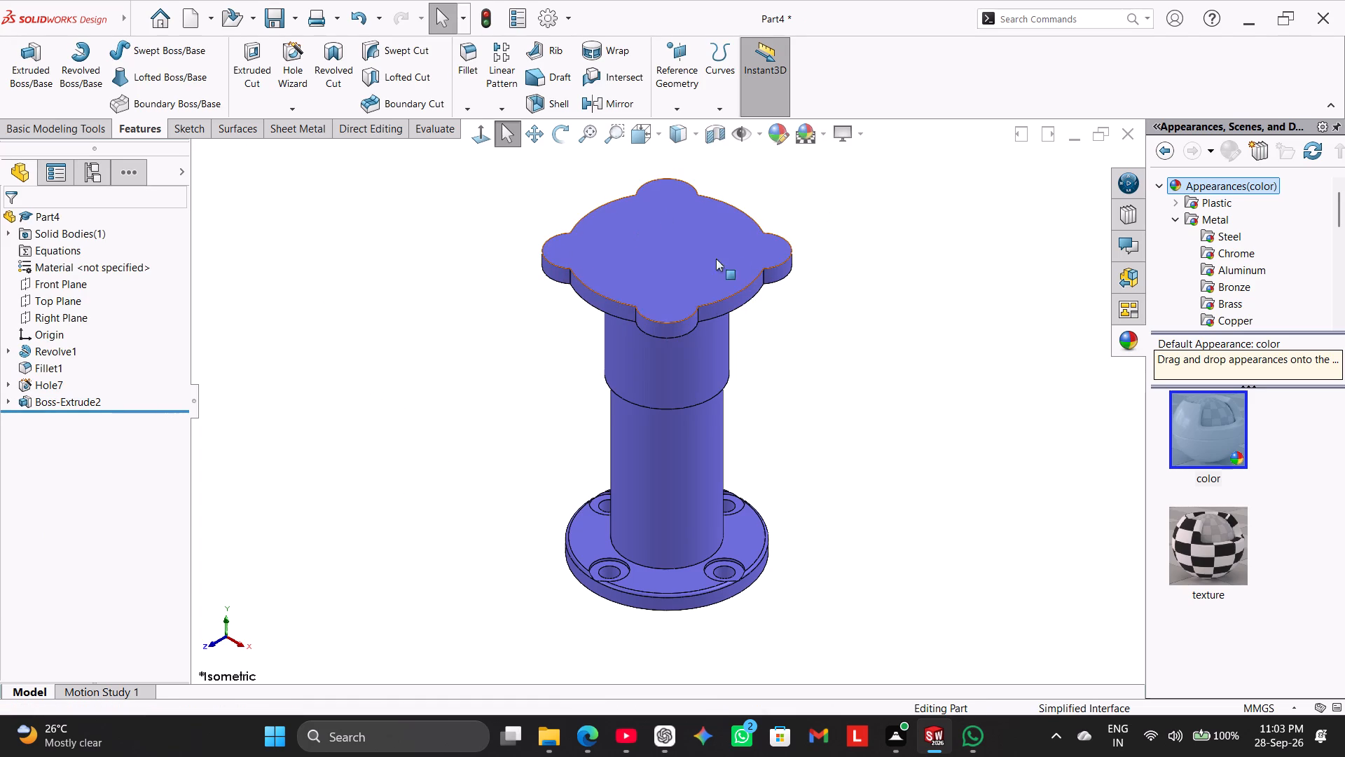
# Set up a counterbored legacy hole, 7 mm diameter, 6 mm deep, with a 13 mm by 1 mm counterbore, on the top flange's underside.
pyautogui.moveTo(427, 368); pyautogui.dragTo(493, 207, button='middle')
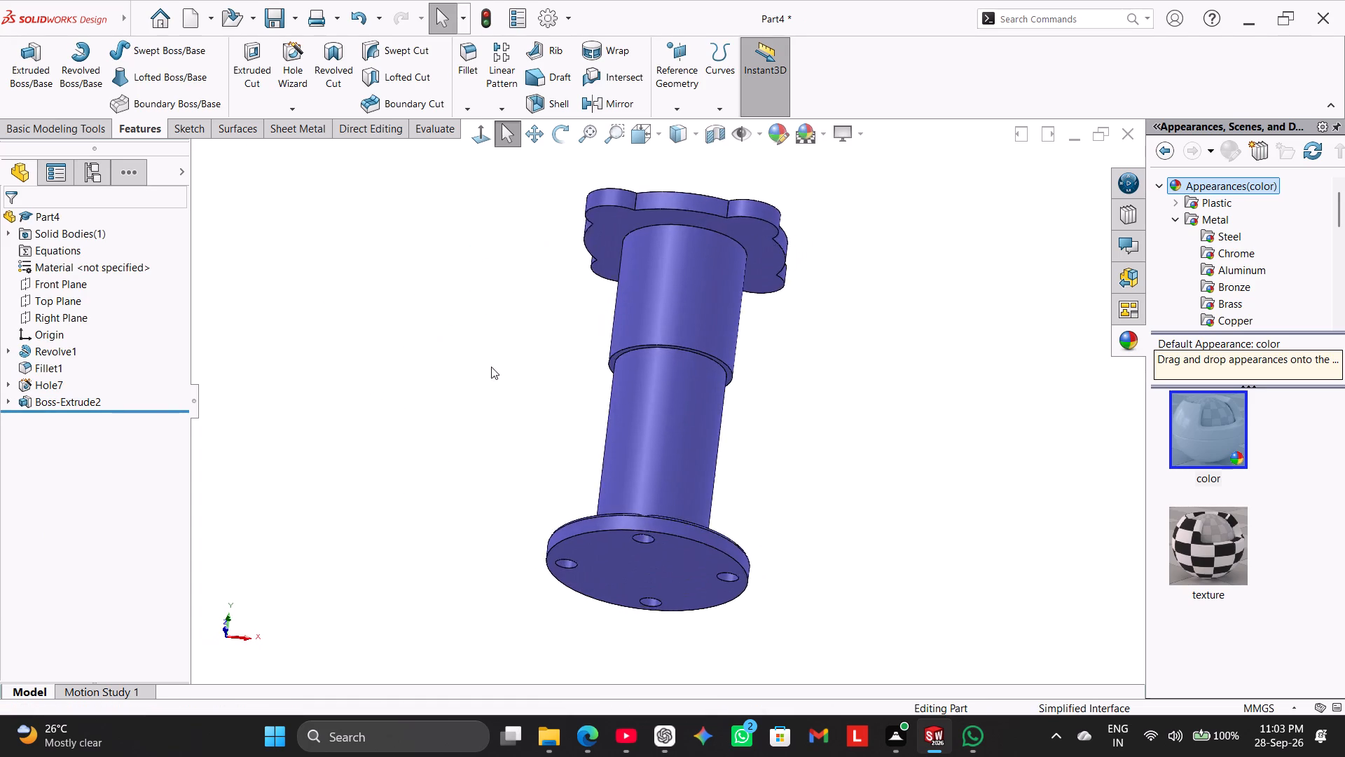
pyautogui.scroll(1, 492, 365)
pyautogui.moveTo(492, 363); pyautogui.dragTo(516, 250, button='middle')
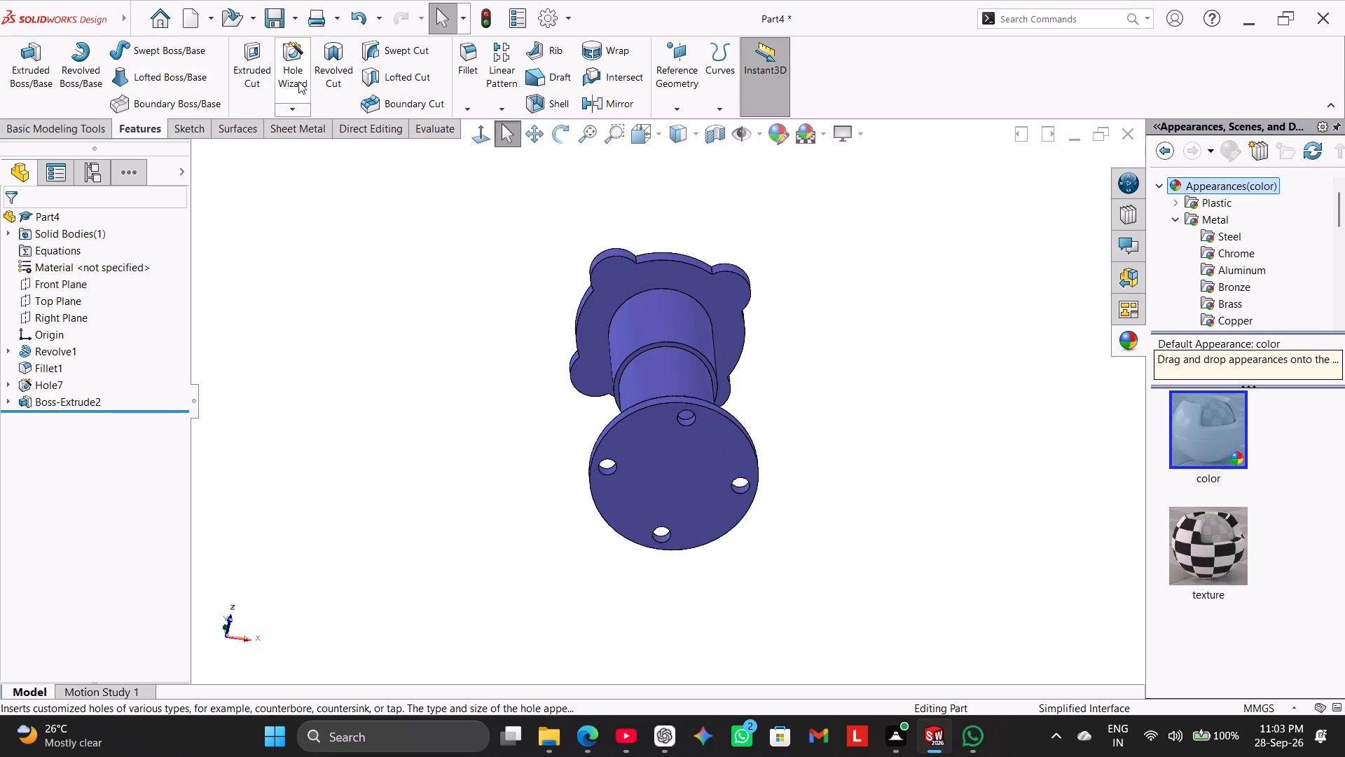
pyautogui.click(298, 81)
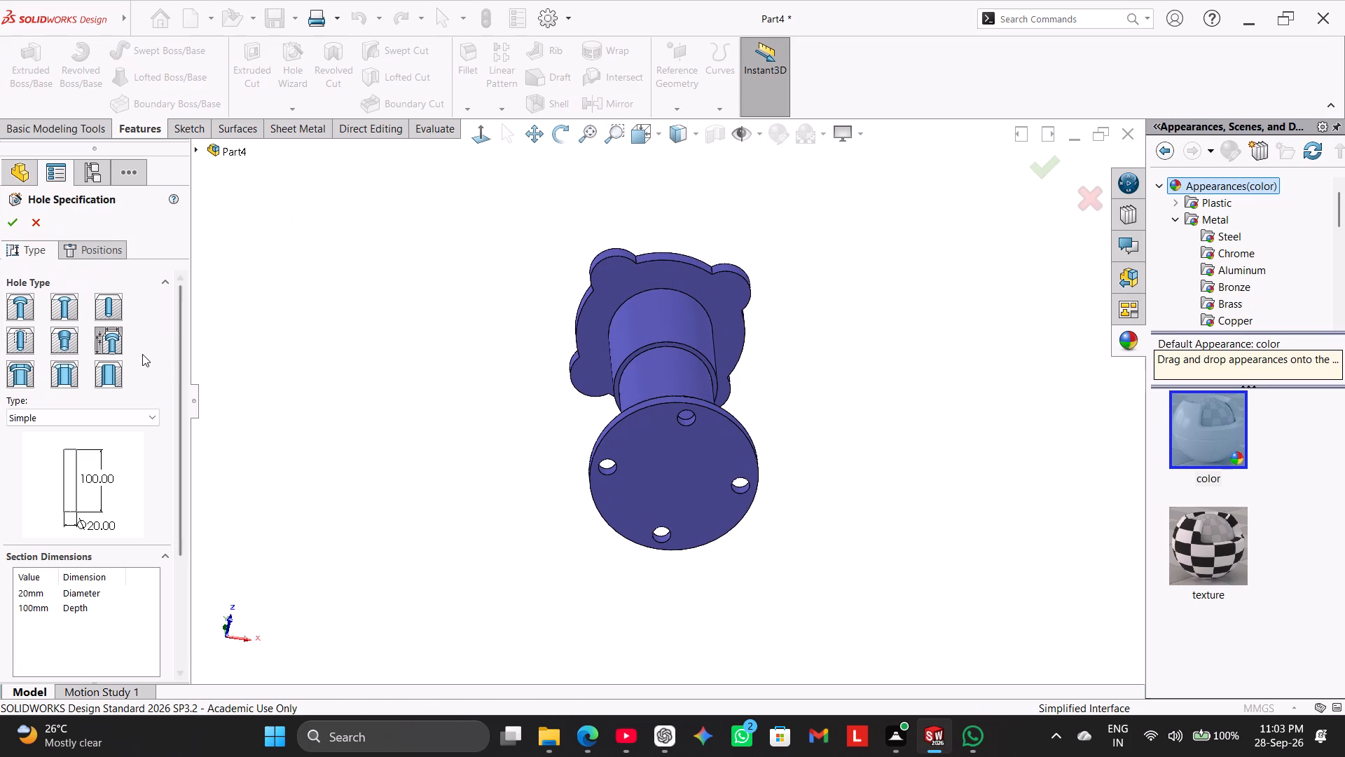
pyautogui.click(117, 341)
pyautogui.click(111, 414)
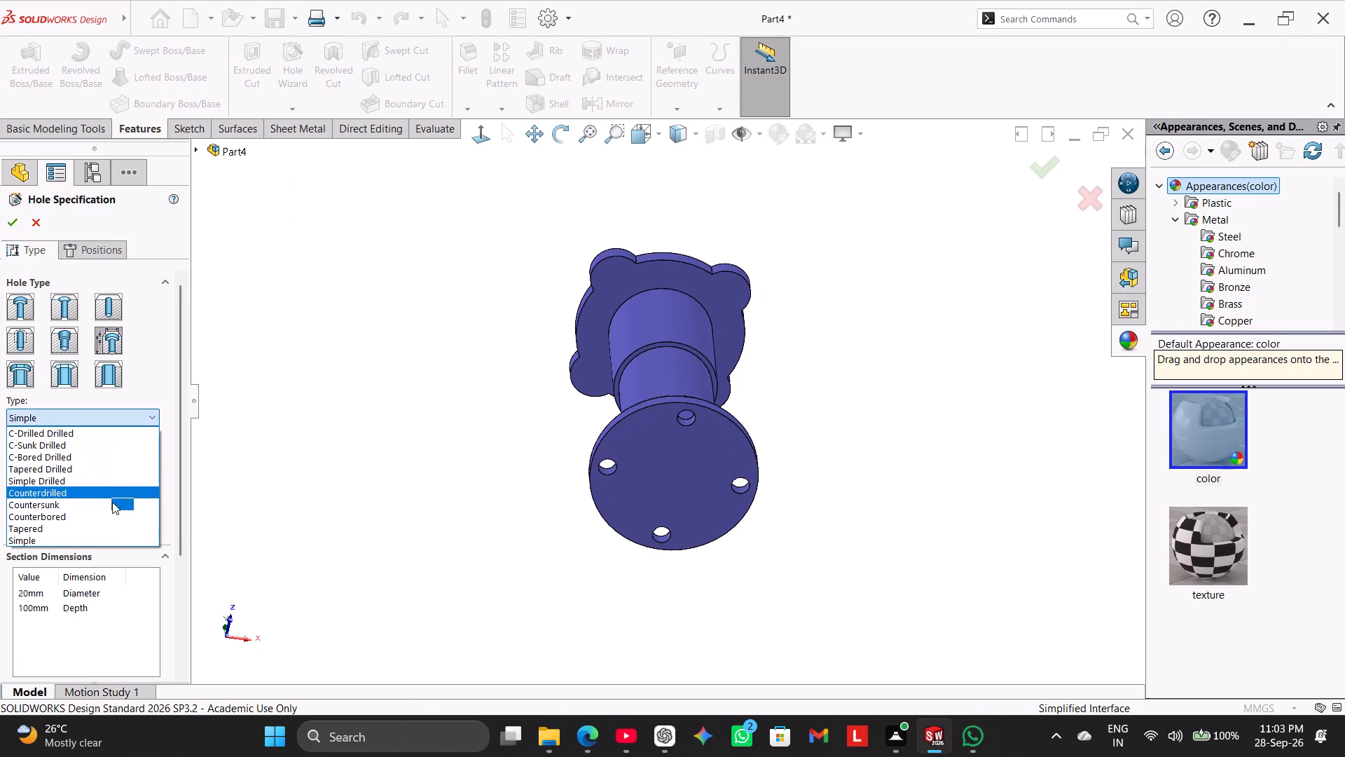
pyautogui.moveTo(116, 512); pyautogui.dragTo(123, 512)
pyautogui.click(111, 249)
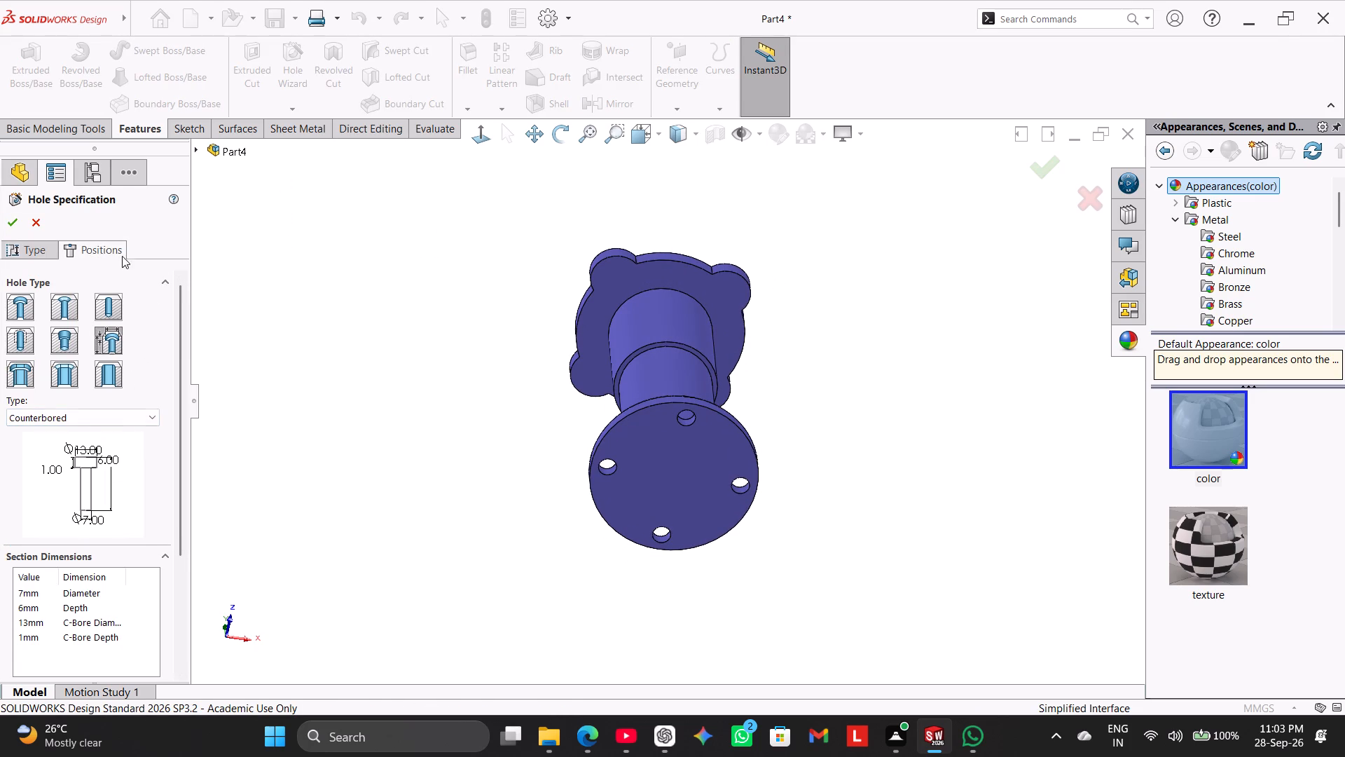
pyautogui.click(621, 286)
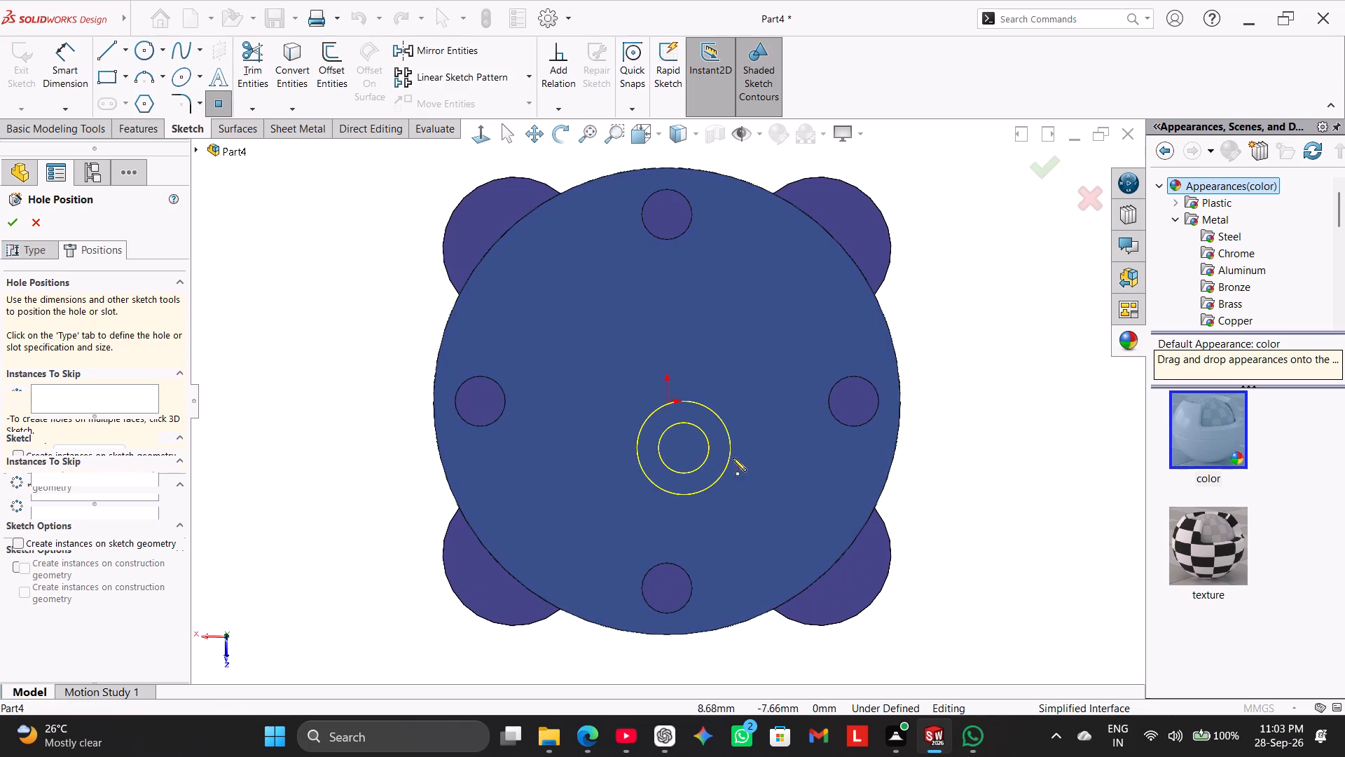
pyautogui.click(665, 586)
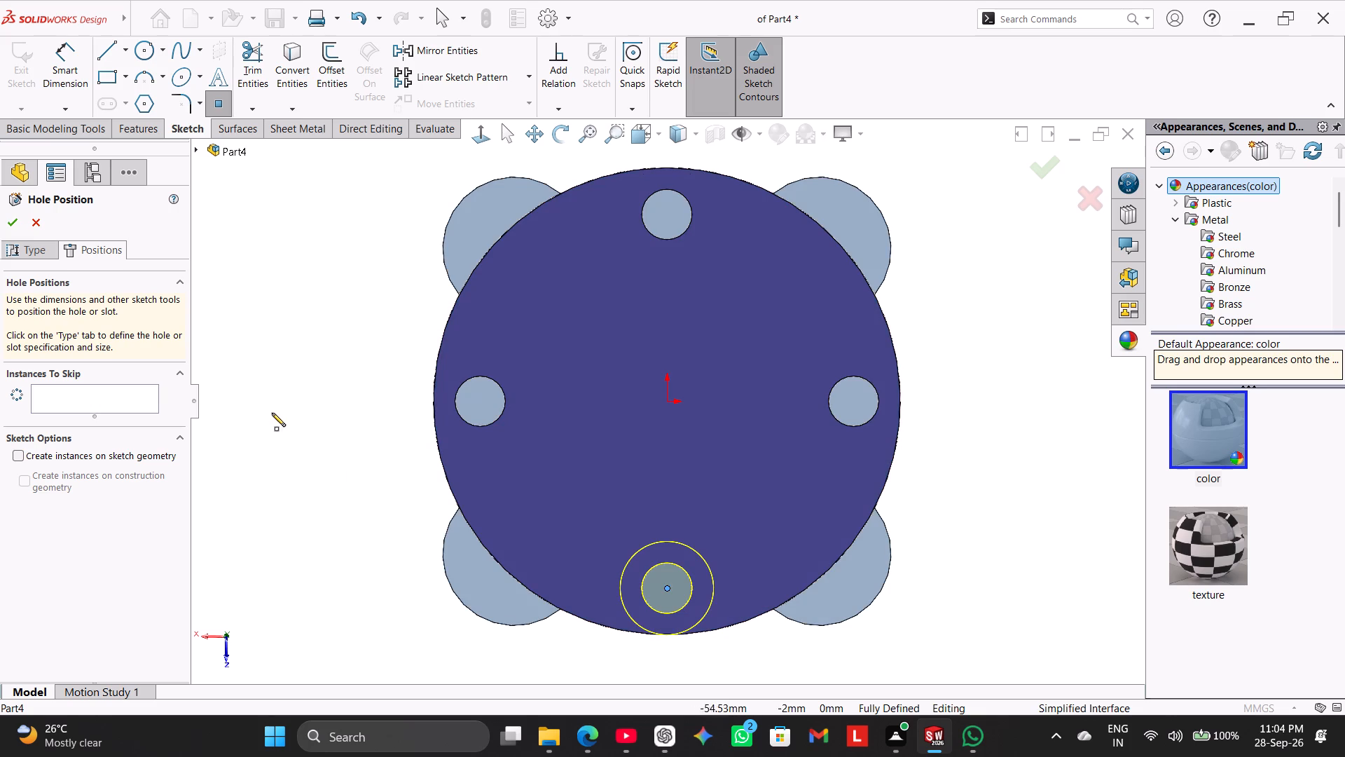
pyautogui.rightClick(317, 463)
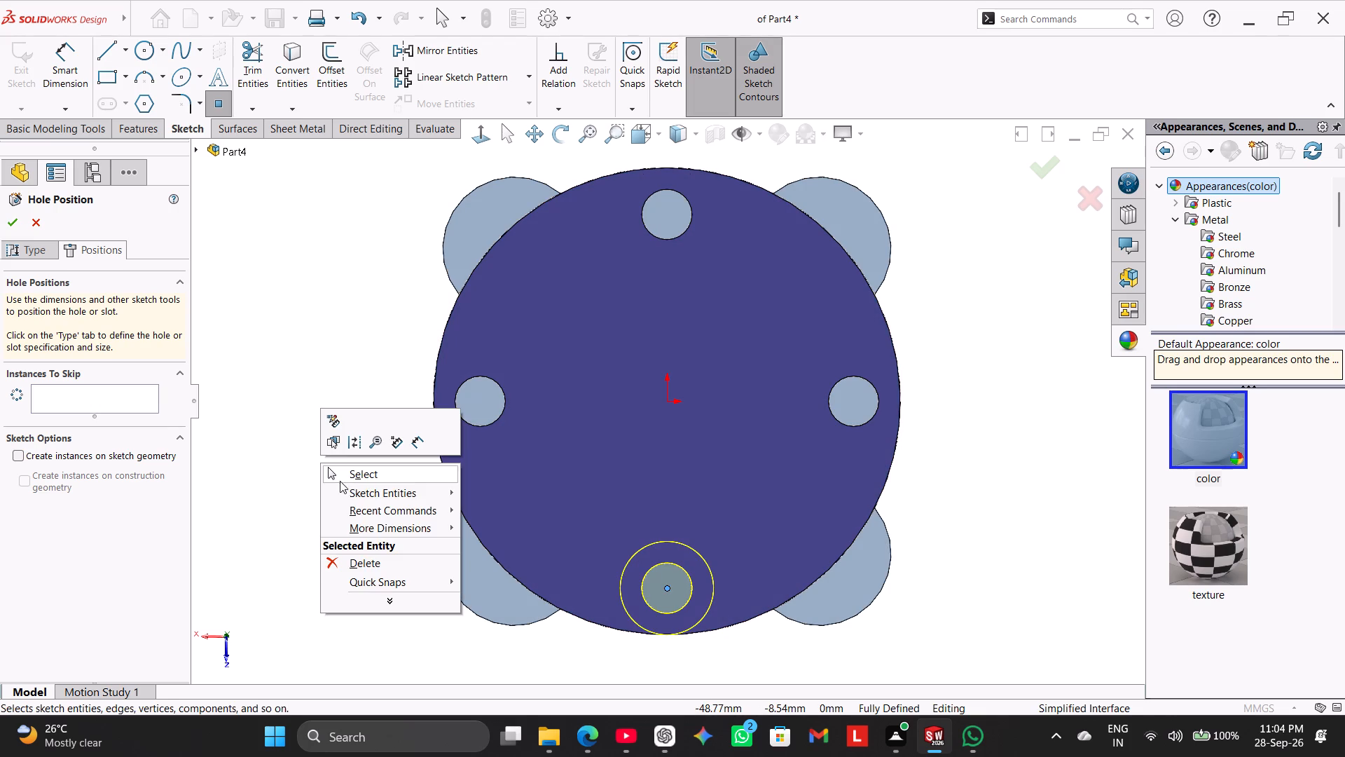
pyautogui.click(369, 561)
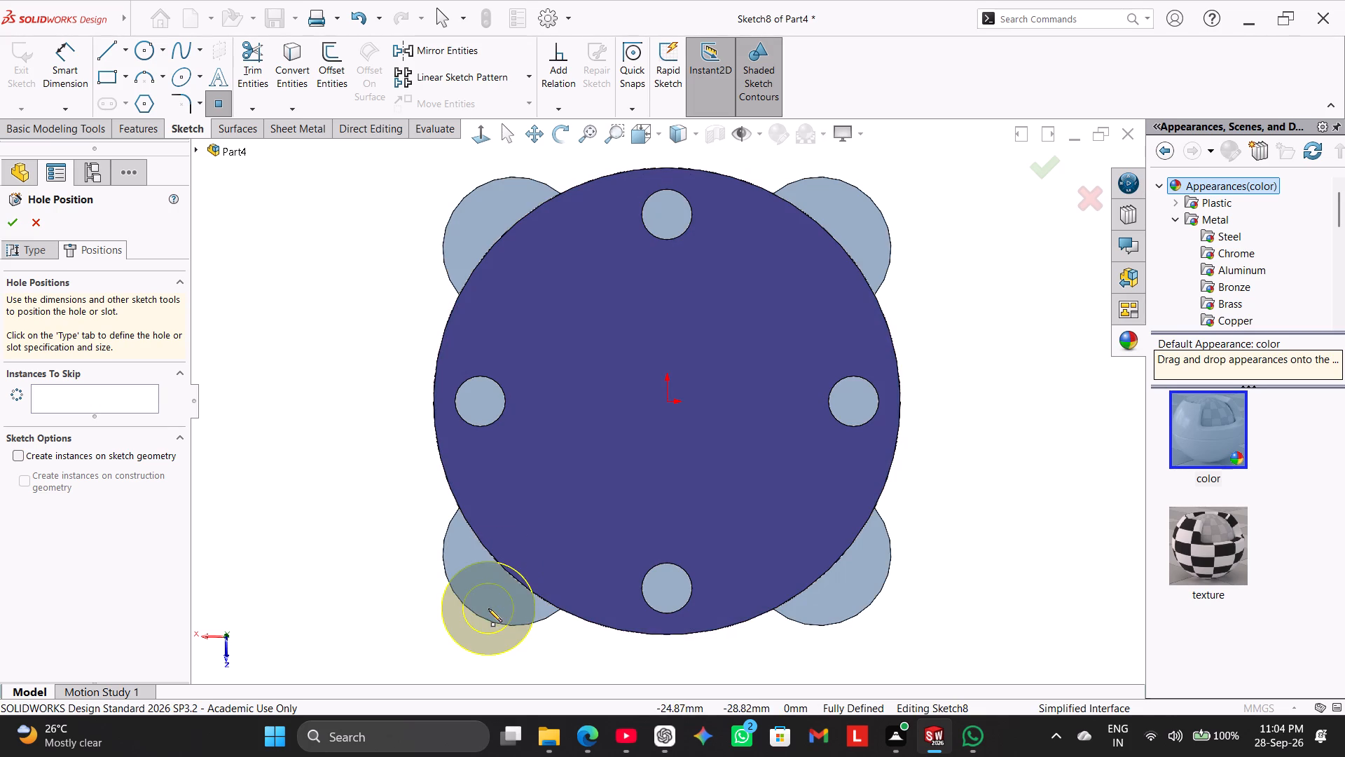
# Place the counterbored holes at the centres of all four top-flange lobes and complete the feature.
pyautogui.click(516, 552)
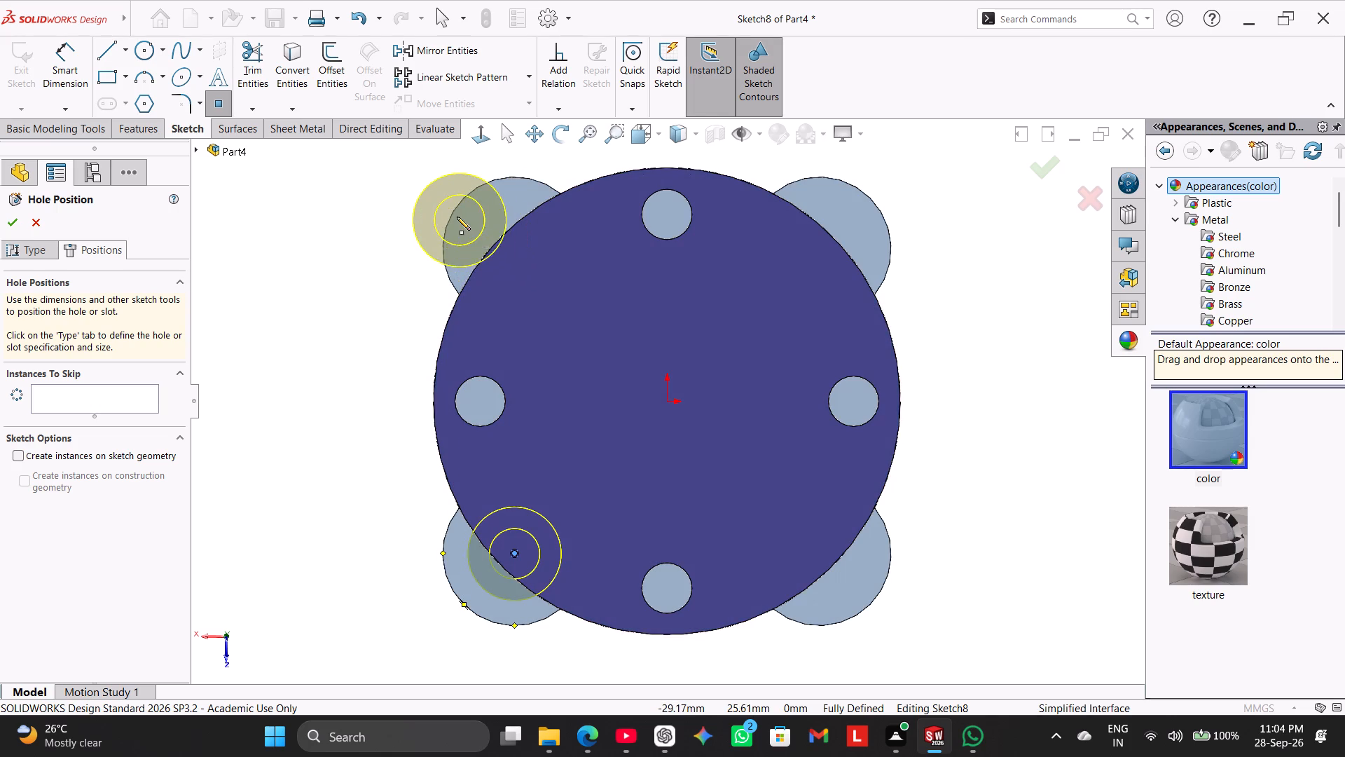
pyautogui.click(514, 249)
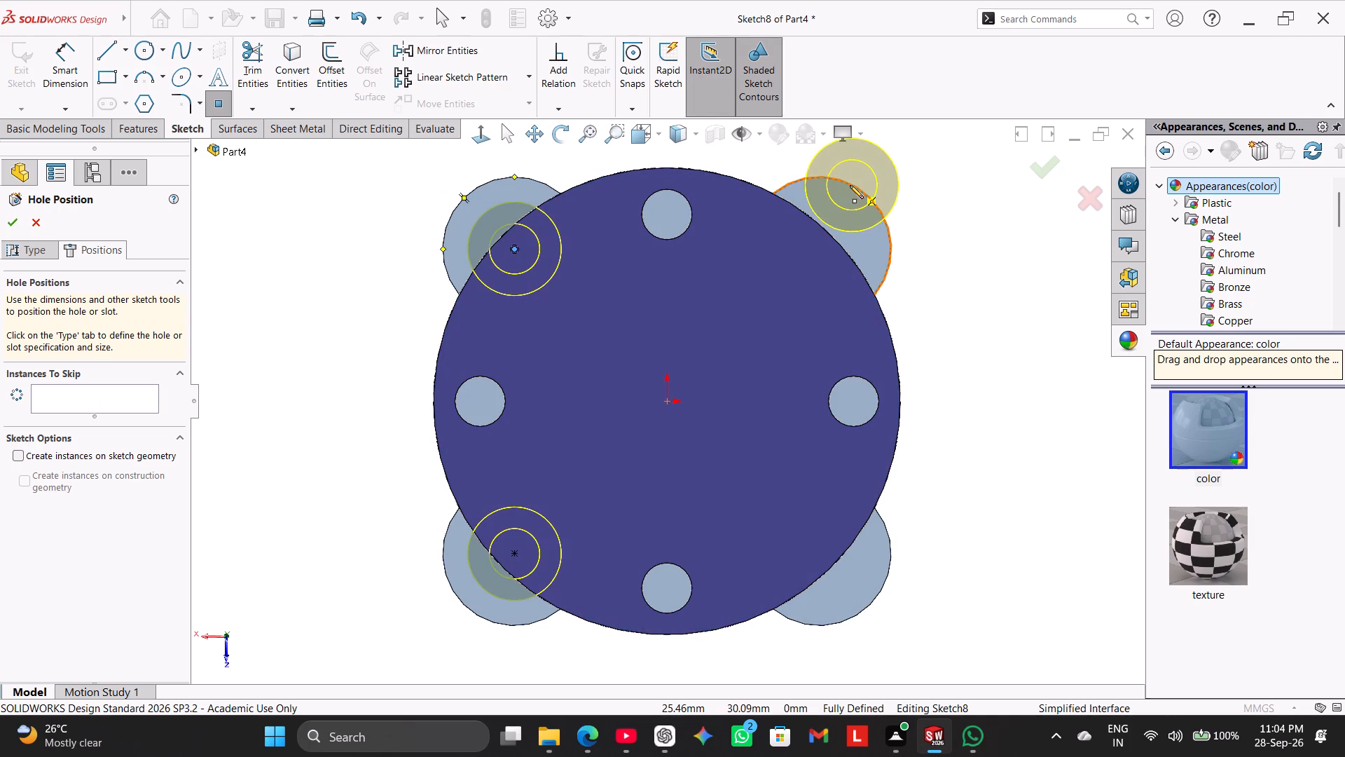
pyautogui.click(820, 250)
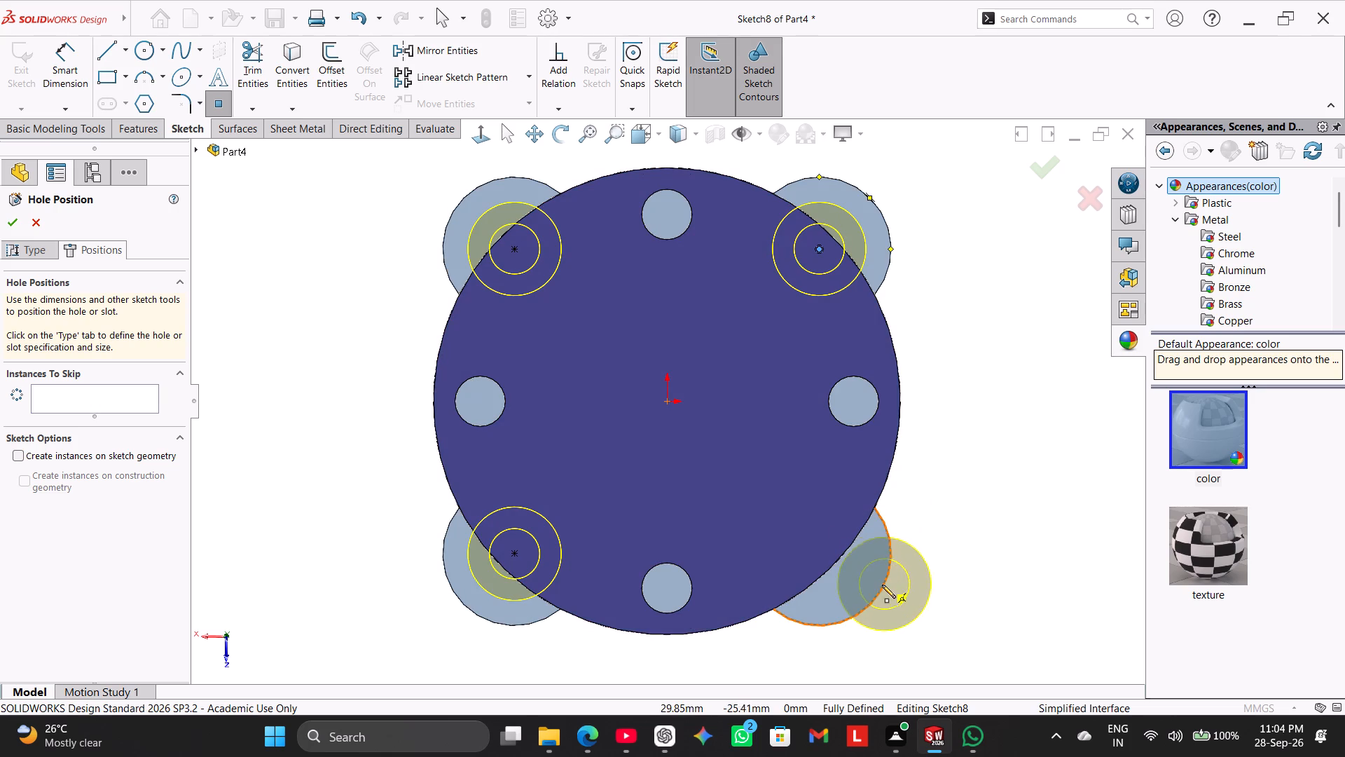
pyautogui.click(819, 554)
pyautogui.rightClick(303, 300)
pyautogui.click(331, 318)
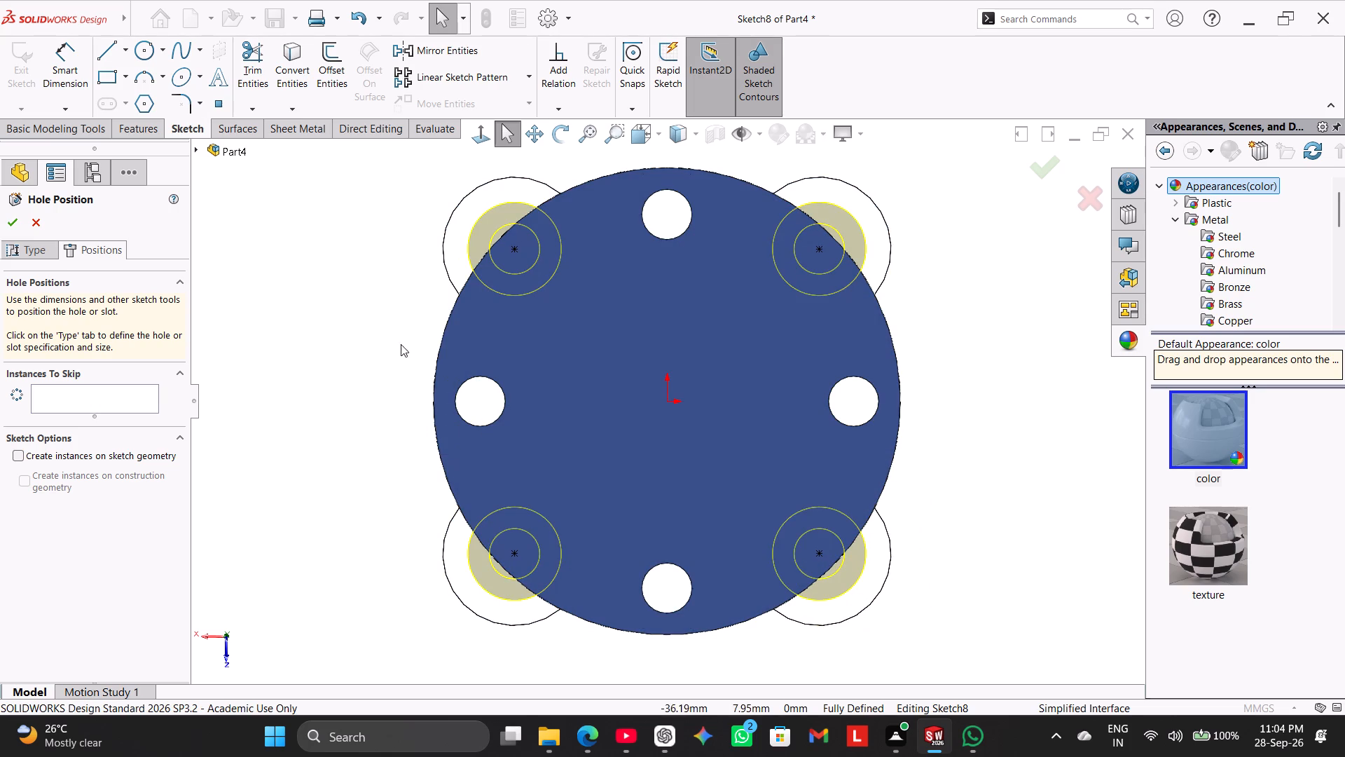
pyautogui.moveTo(379, 346); pyautogui.dragTo(382, 361, button='middle')
pyautogui.moveTo(15, 224); pyautogui.dragTo(25, 227)
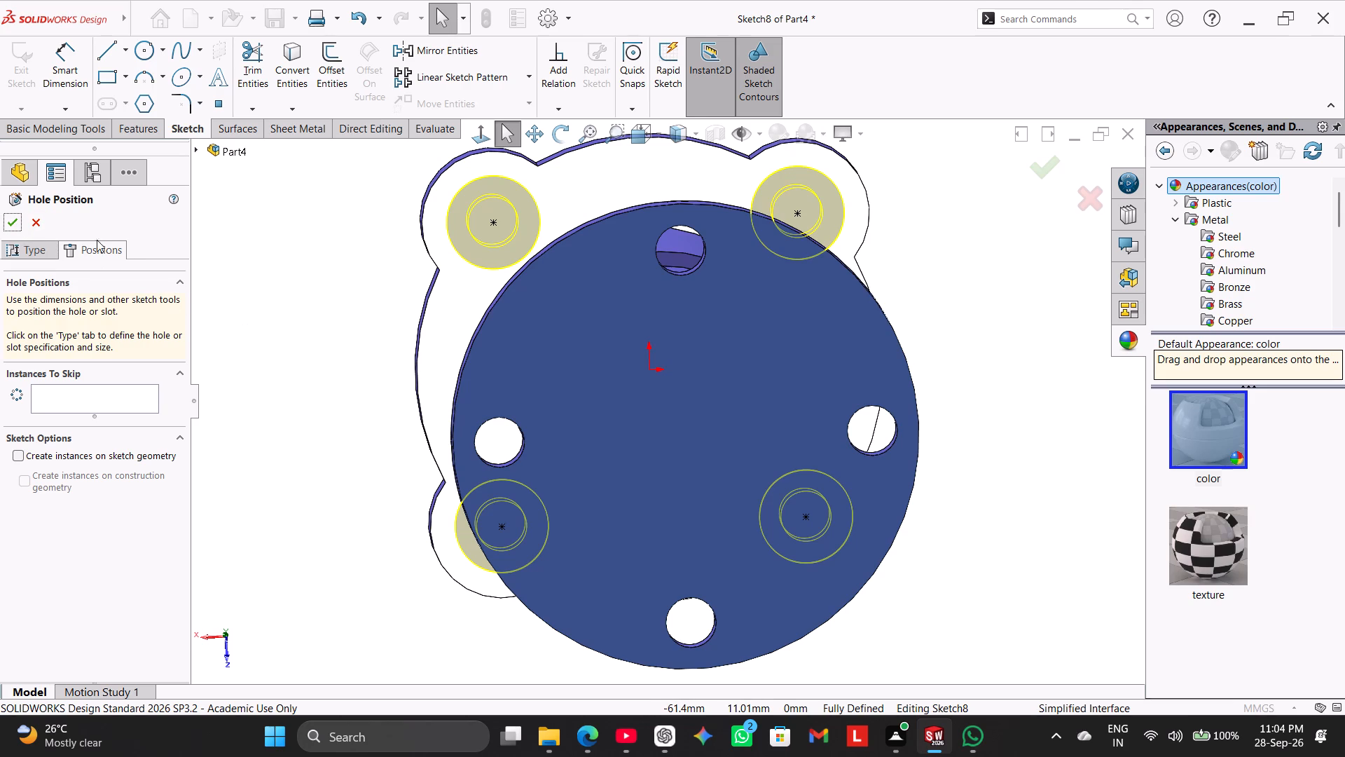
pyautogui.click(7, 225)
# Inspect the counterbored lobe holes from below and in the isometric view.
pyautogui.moveTo(265, 290); pyautogui.dragTo(339, 435, button='middle')
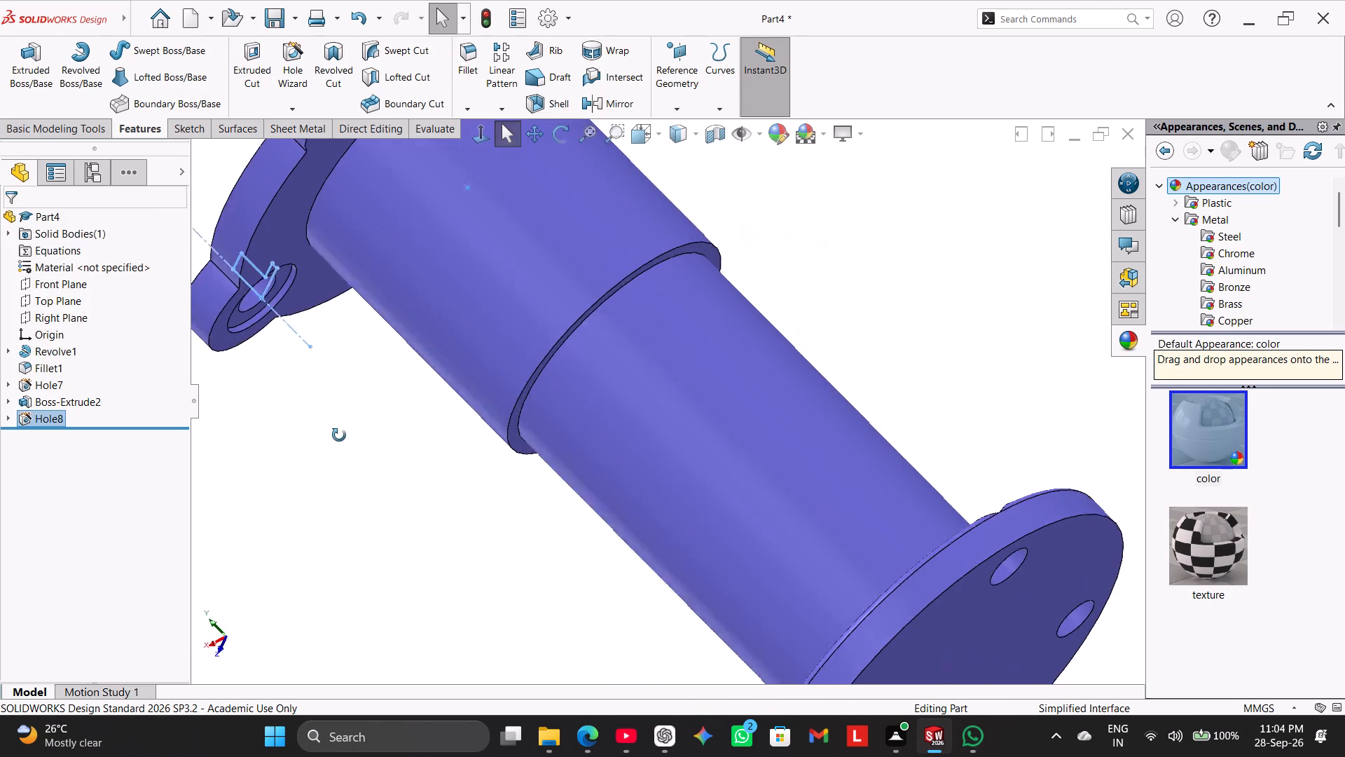
pyautogui.moveTo(339, 435); pyautogui.dragTo(339, 436, button='middle')
pyautogui.scroll(4, 339, 436)
pyautogui.click(297, 407)
pyautogui.middleClick(311, 404)
pyautogui.moveTo(305, 409); pyautogui.dragTo(656, 249, button='right')
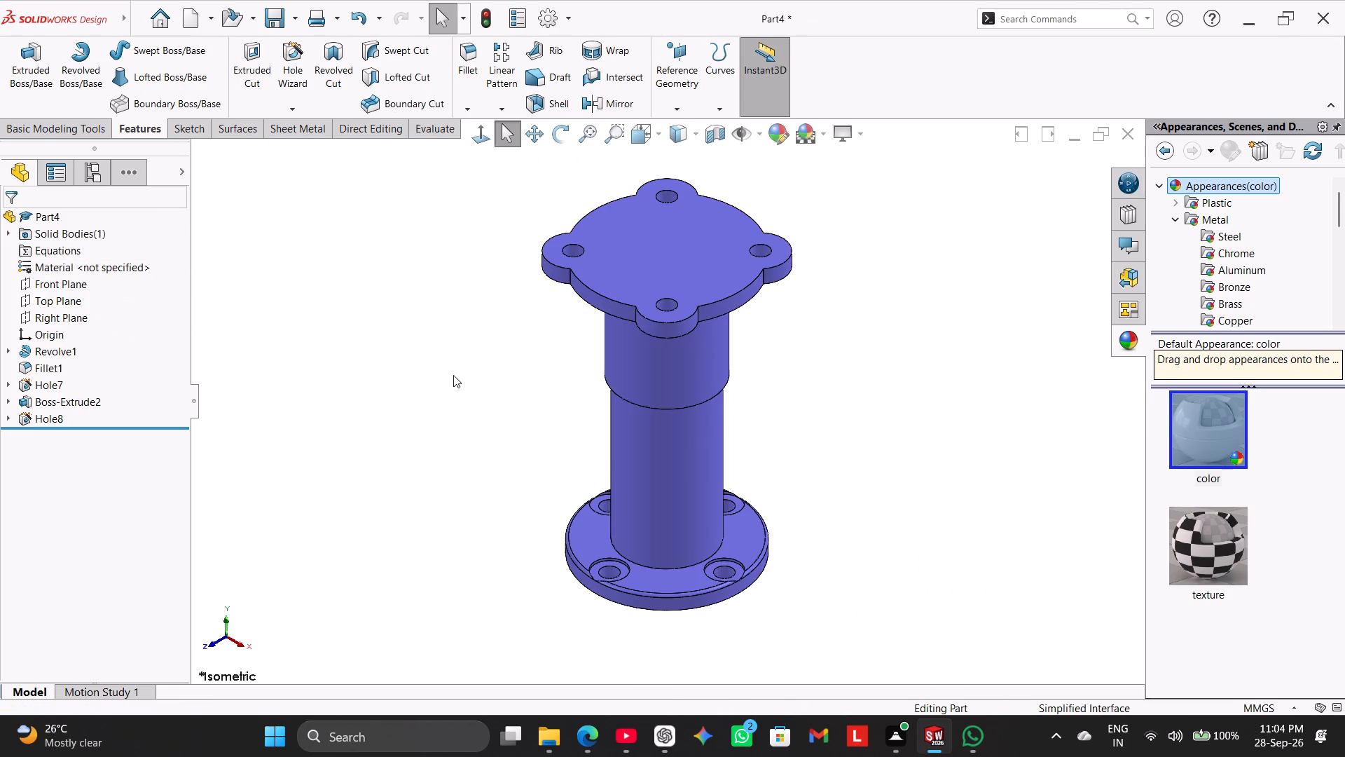
pyautogui.moveTo(414, 384); pyautogui.dragTo(378, 428, button='middle')
pyautogui.moveTo(290, 394); pyautogui.dragTo(654, 175, button='right')
pyautogui.moveTo(654, 175); pyautogui.dragTo(677, 168, button='right')
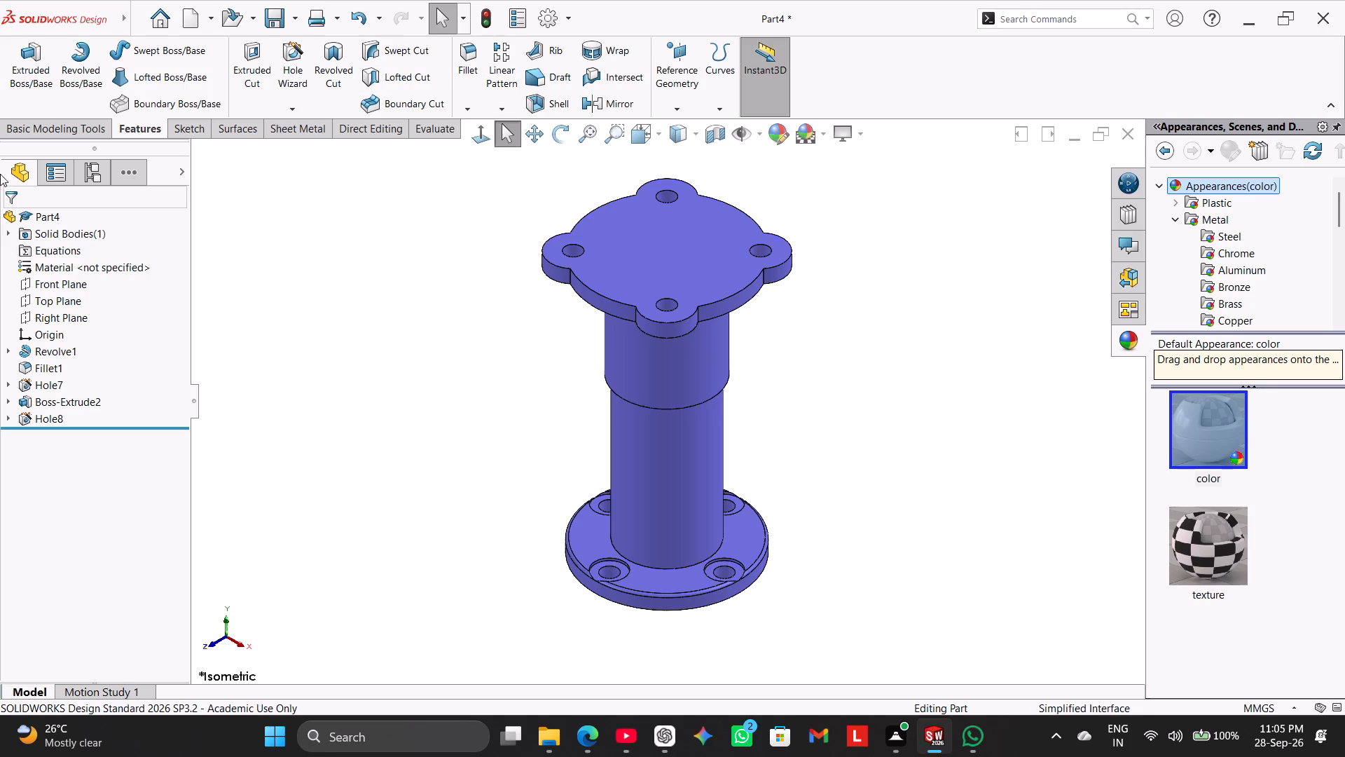
# Create a reference plane offset 45 mm from the Front Plane, in front of the part.
pyautogui.click(191, 133)
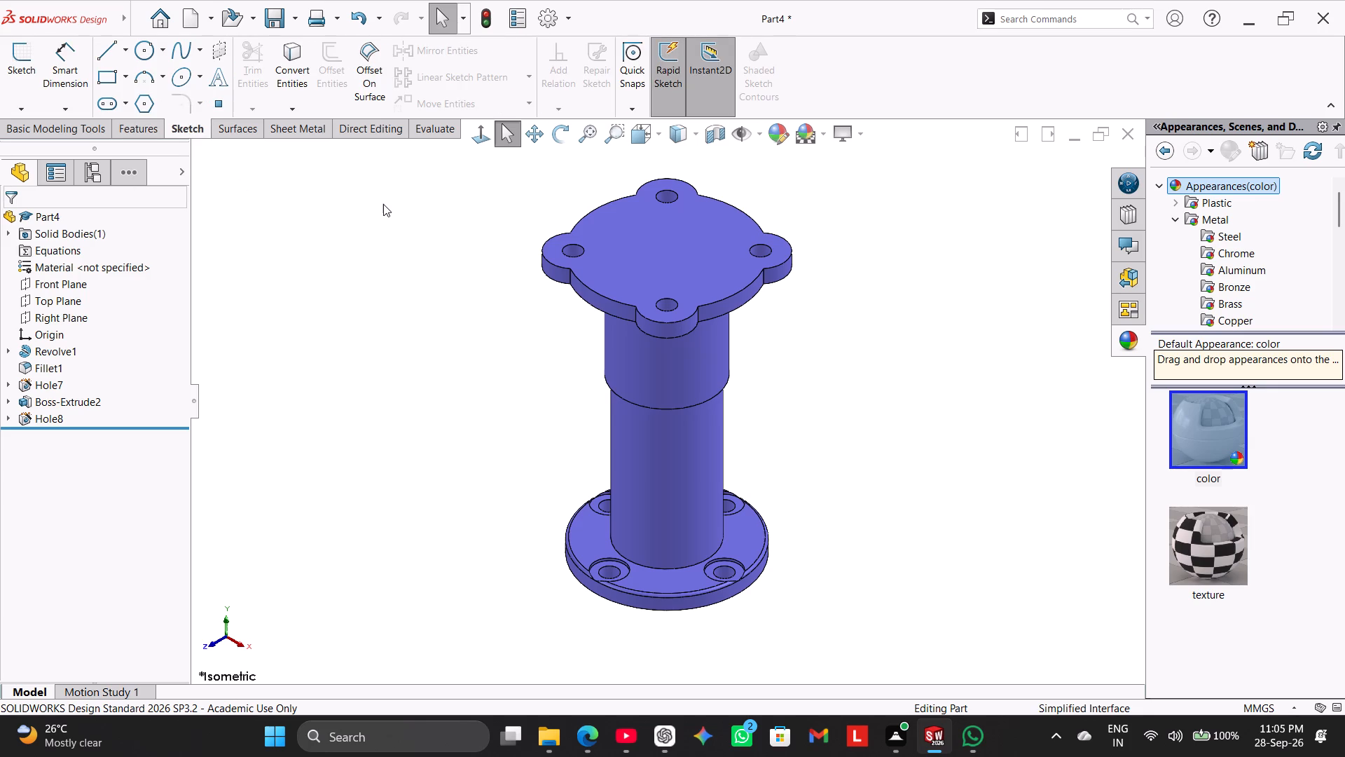
pyautogui.click(137, 131)
pyautogui.click(675, 109)
pyautogui.click(686, 124)
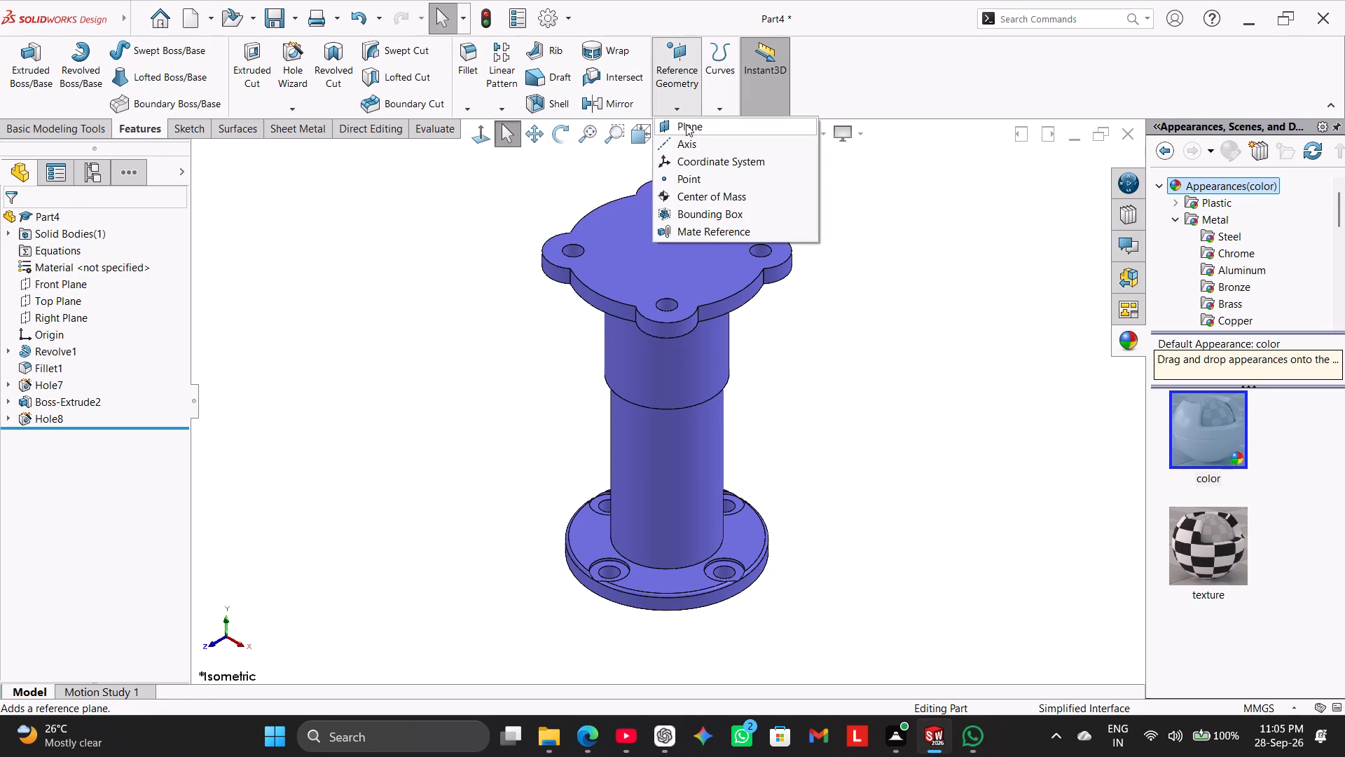
pyautogui.click(199, 151)
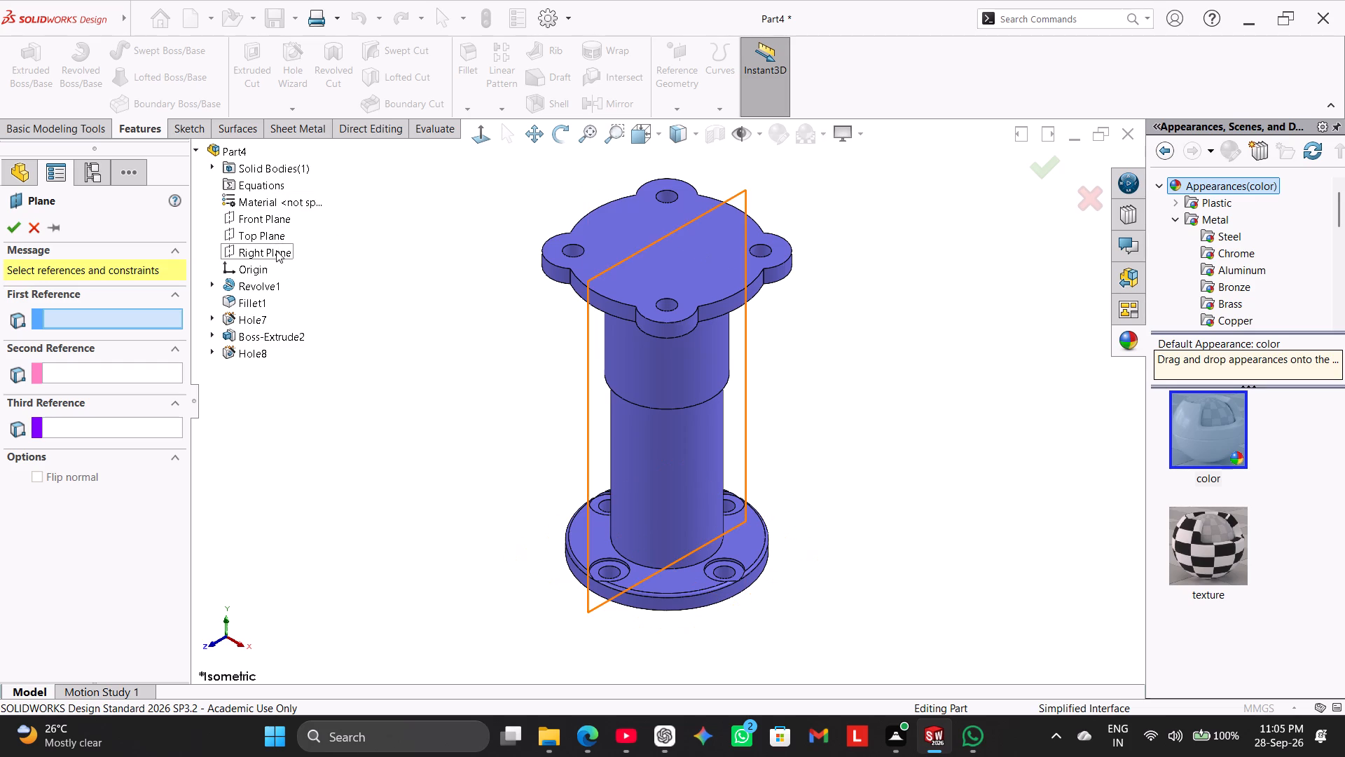
pyautogui.click(273, 218)
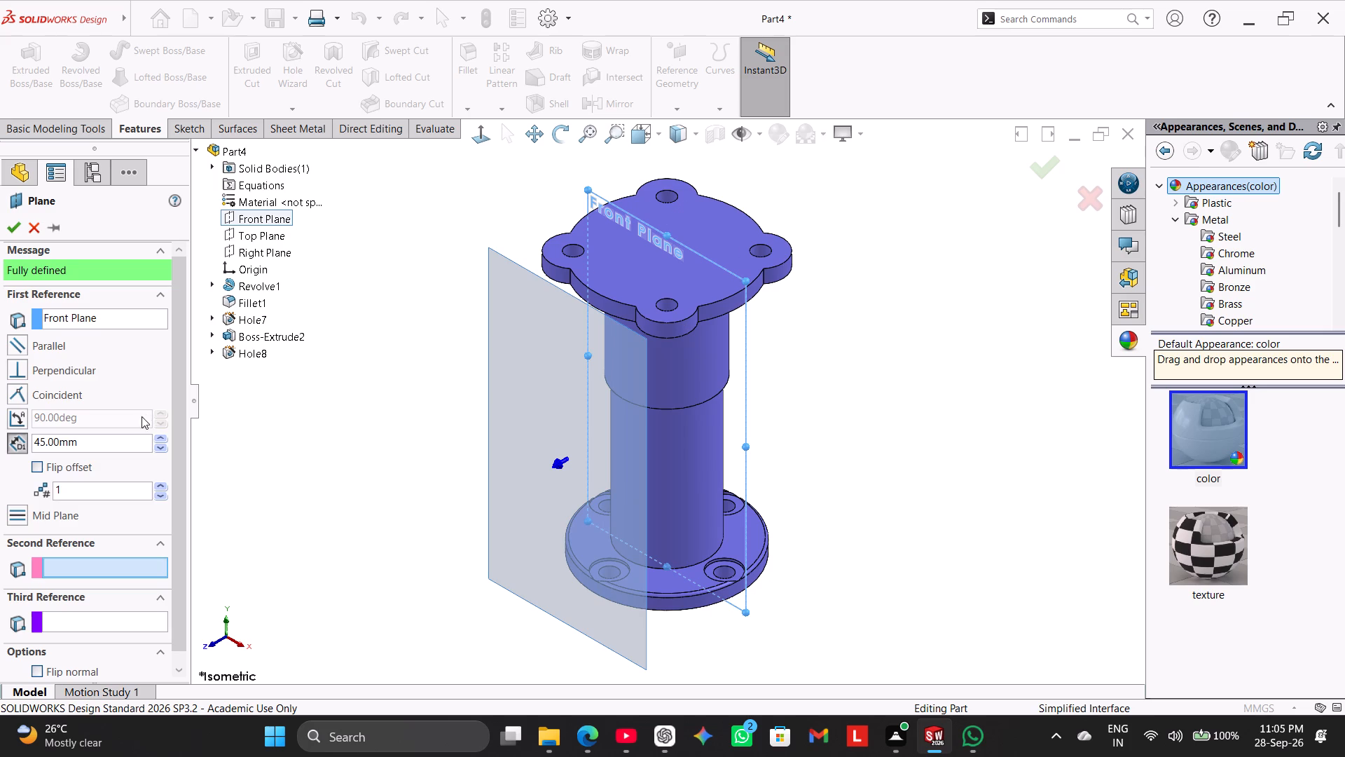
pyautogui.click(15, 226)
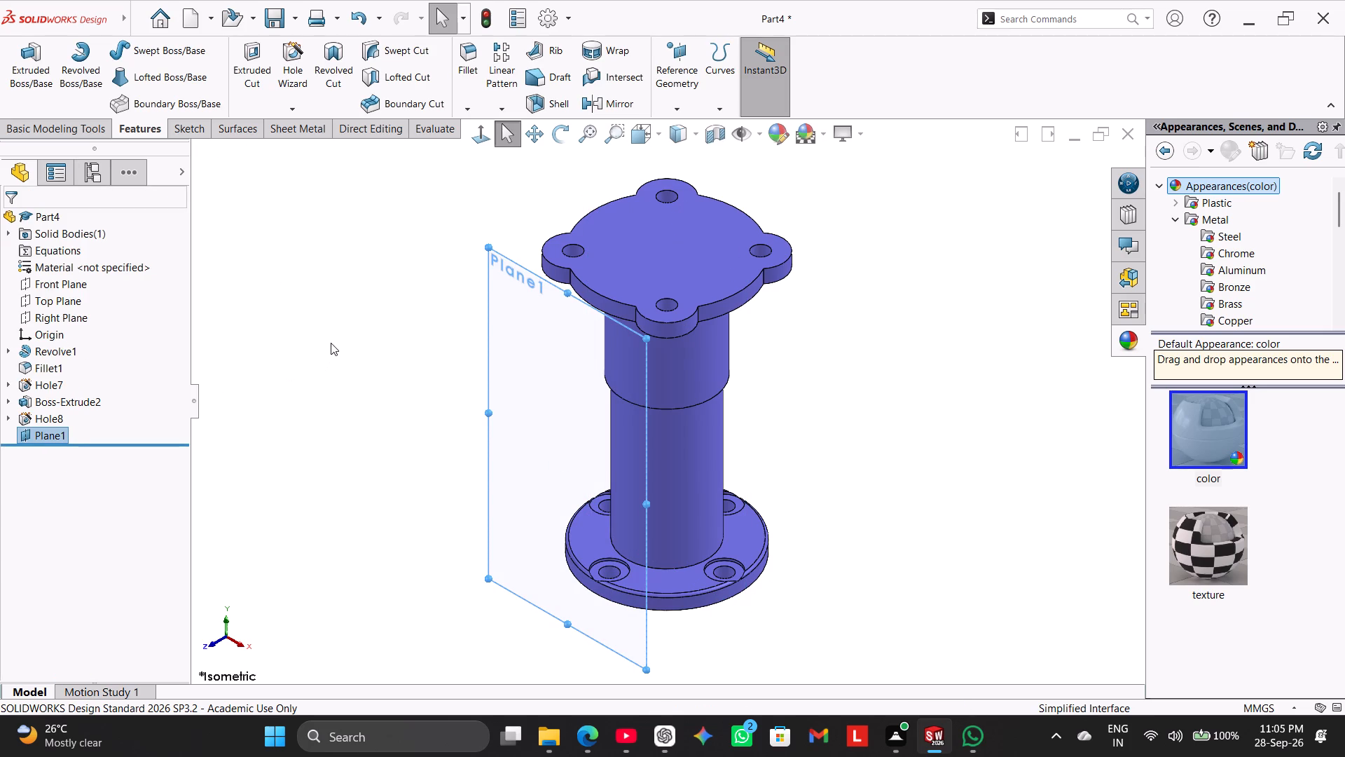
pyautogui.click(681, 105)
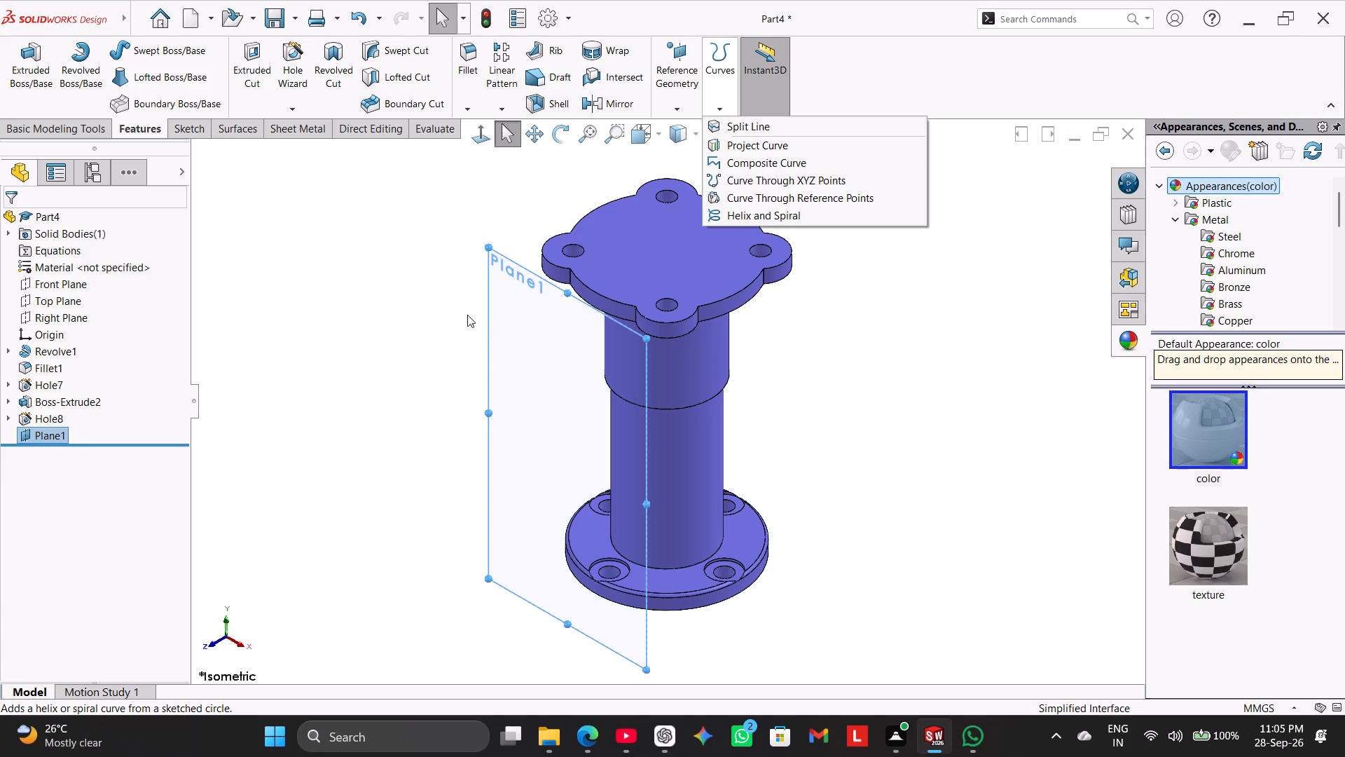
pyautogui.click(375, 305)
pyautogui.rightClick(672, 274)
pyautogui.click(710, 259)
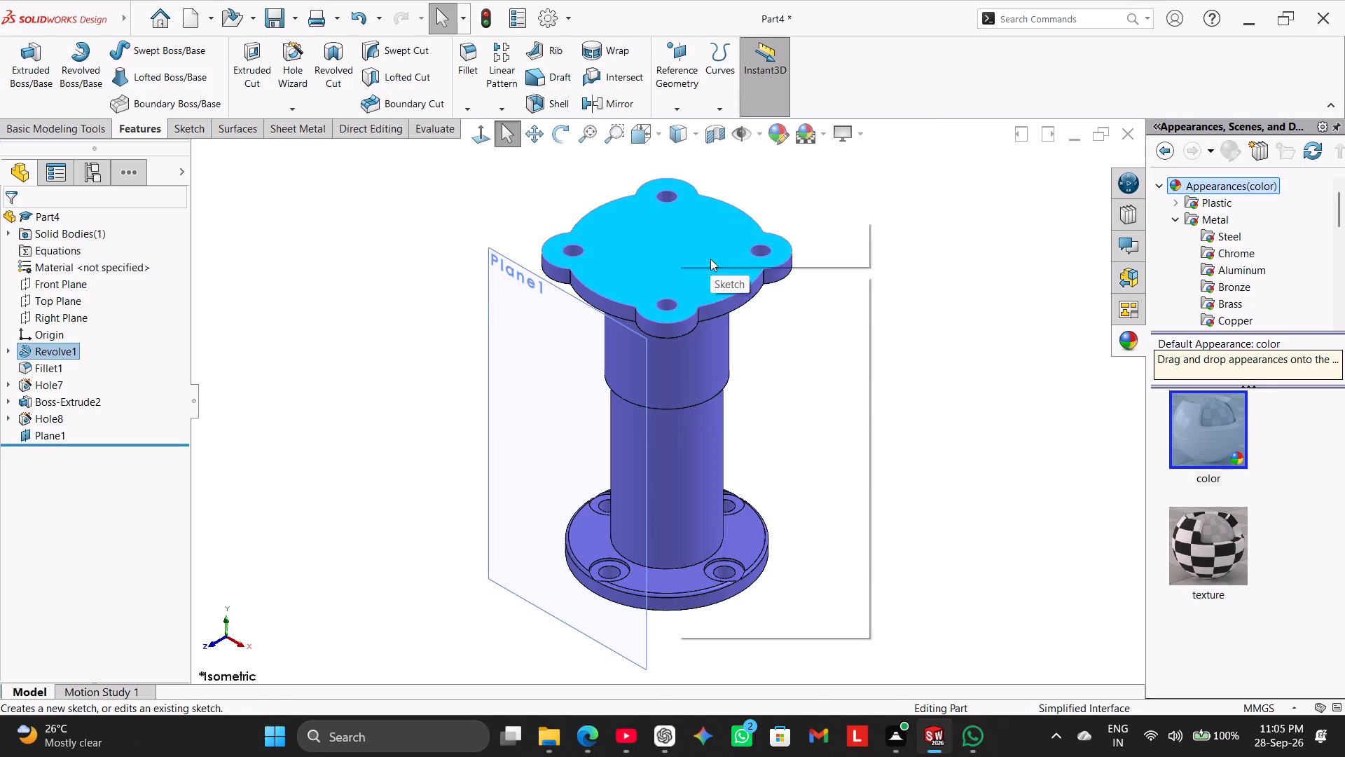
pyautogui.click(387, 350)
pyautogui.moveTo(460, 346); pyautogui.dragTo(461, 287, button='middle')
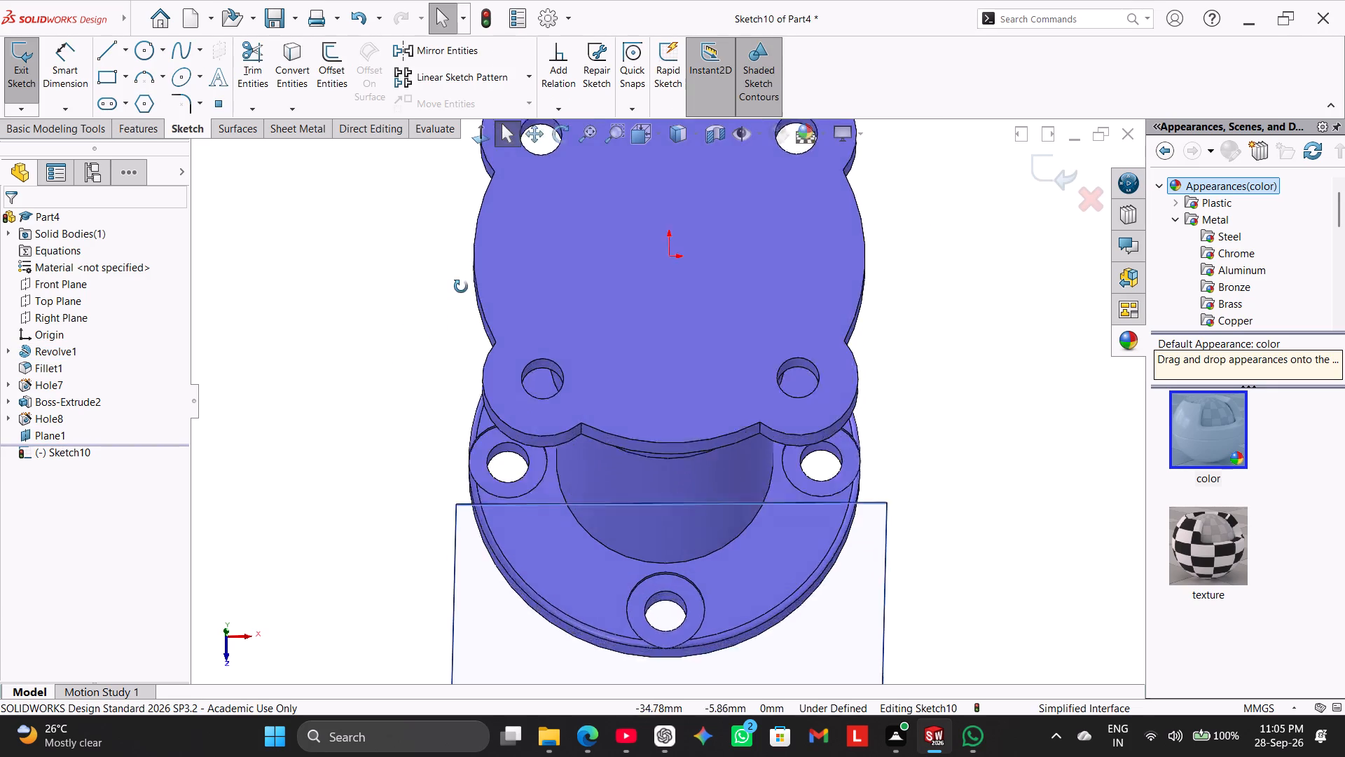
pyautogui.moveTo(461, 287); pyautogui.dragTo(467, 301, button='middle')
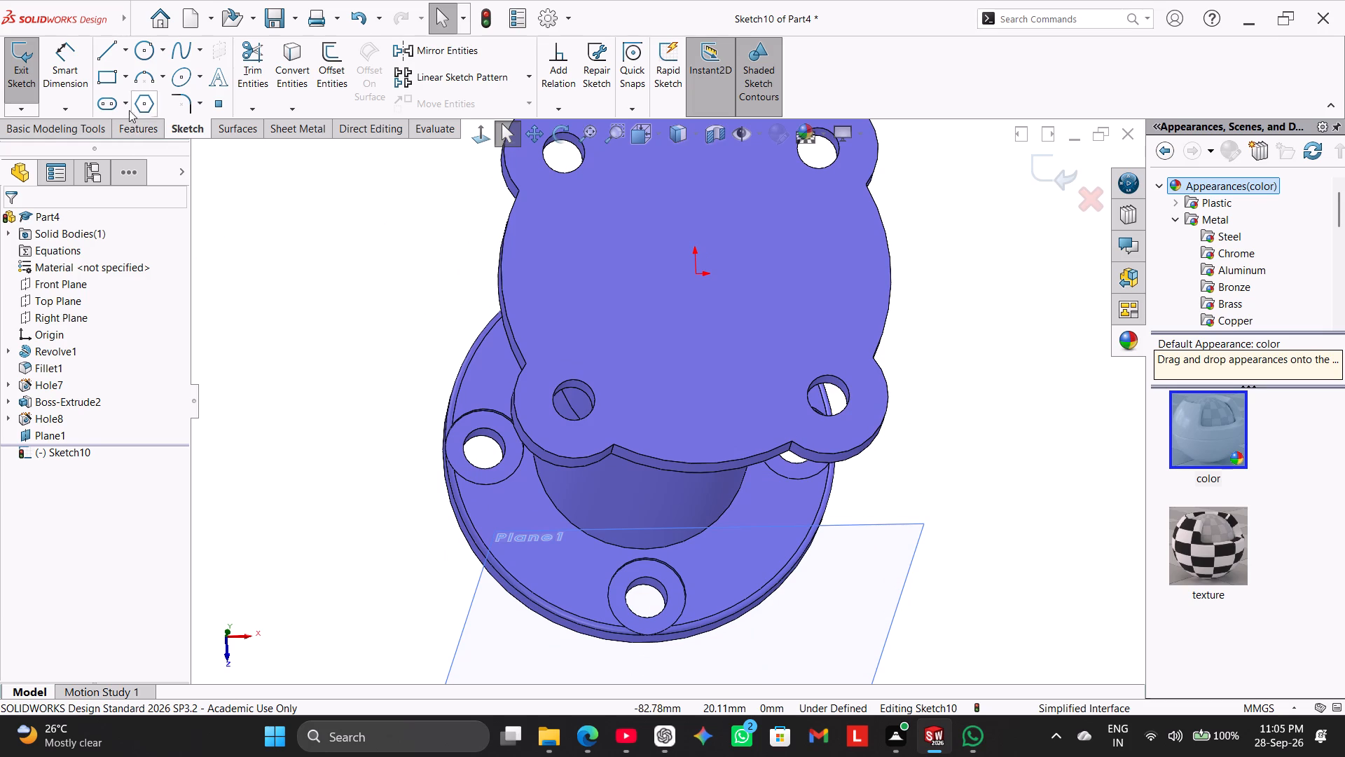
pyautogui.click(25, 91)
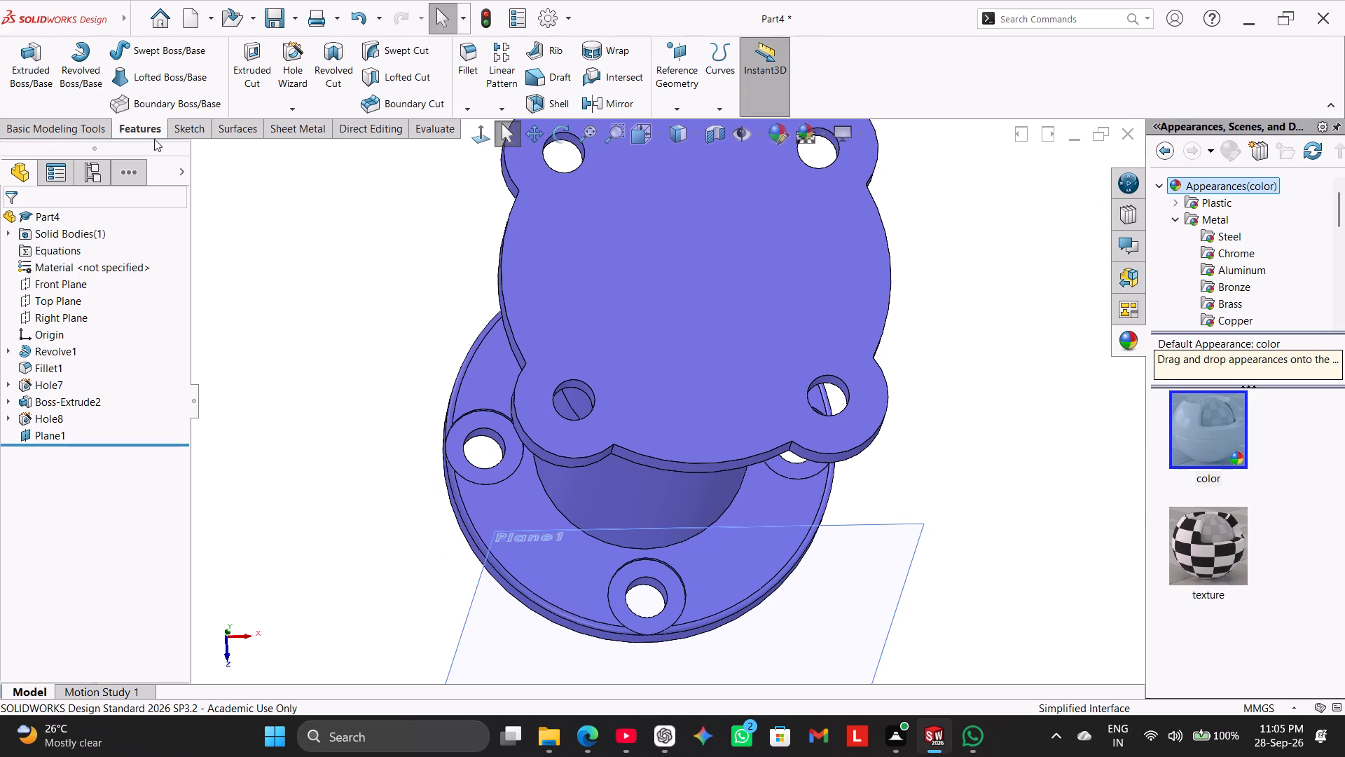
# Start a sketch on the Top Plane and draw a vertical centerline about 50 mm long upward from the origin.
pyautogui.click(184, 125)
pyautogui.moveTo(23, 64); pyautogui.dragTo(41, 68)
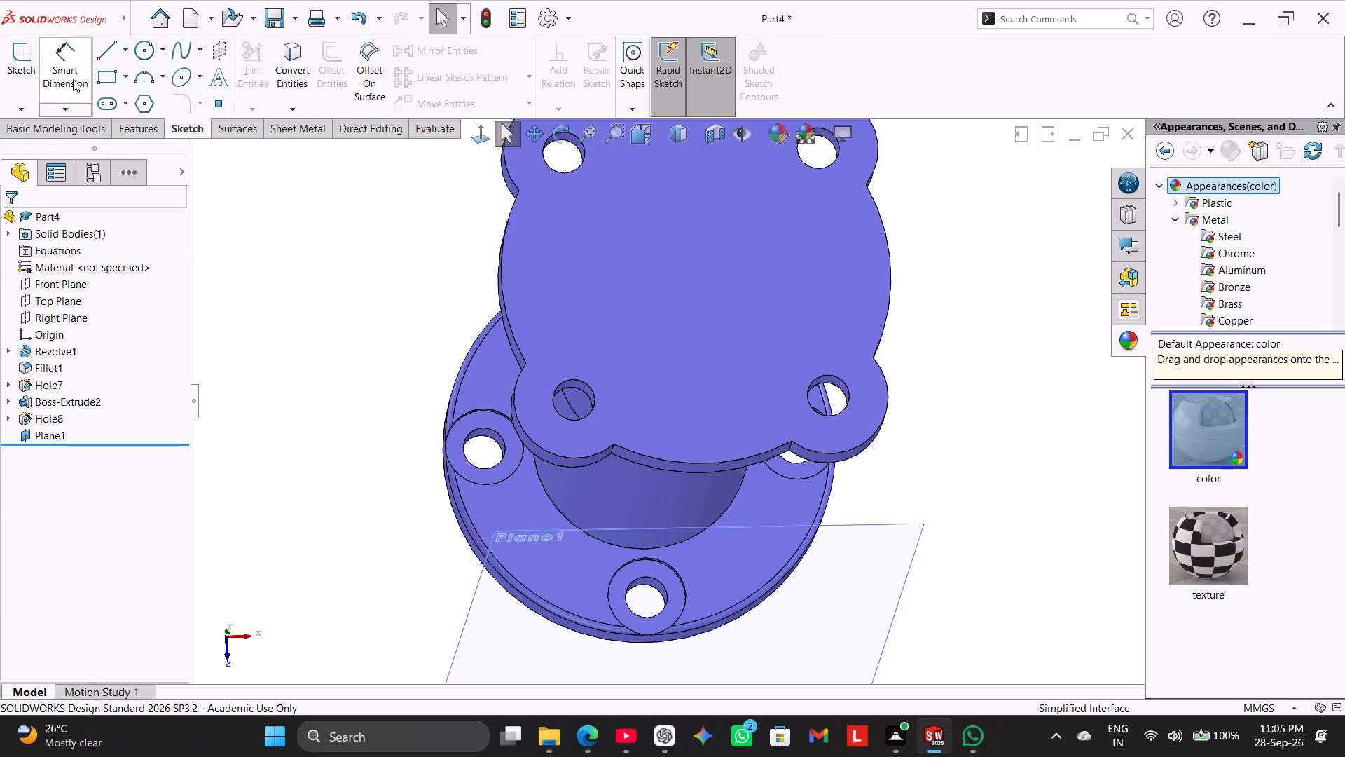
pyautogui.click(71, 306)
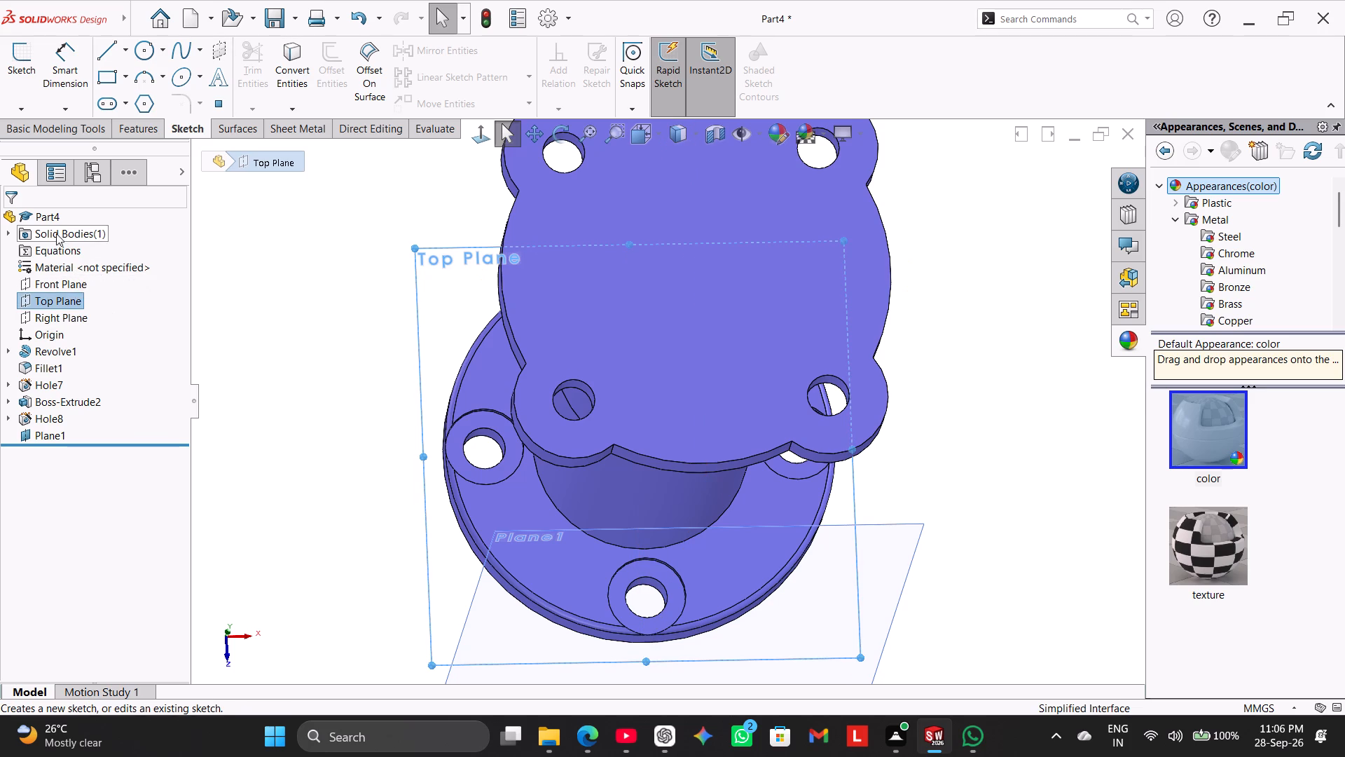
pyautogui.click(34, 83)
pyautogui.click(265, 360)
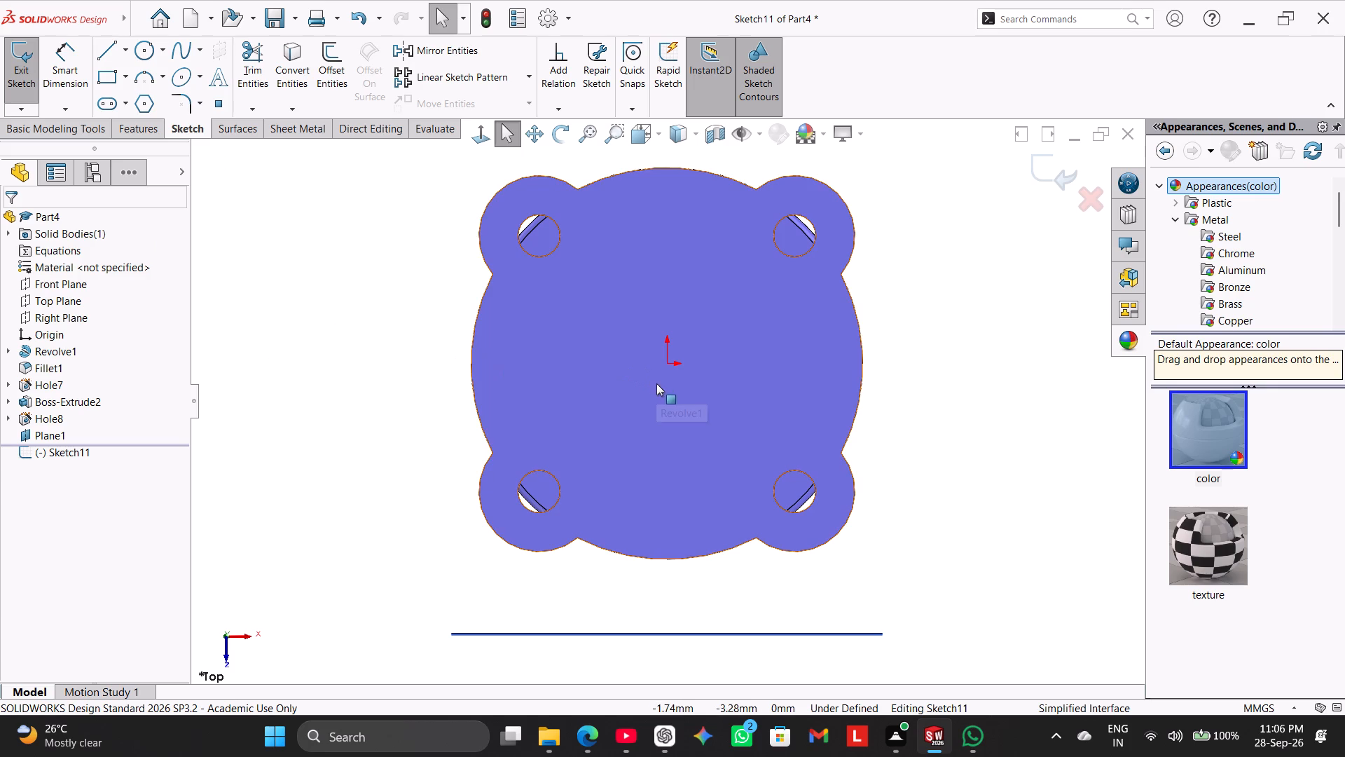
pyautogui.moveTo(414, 427); pyautogui.dragTo(376, 461, button='middle')
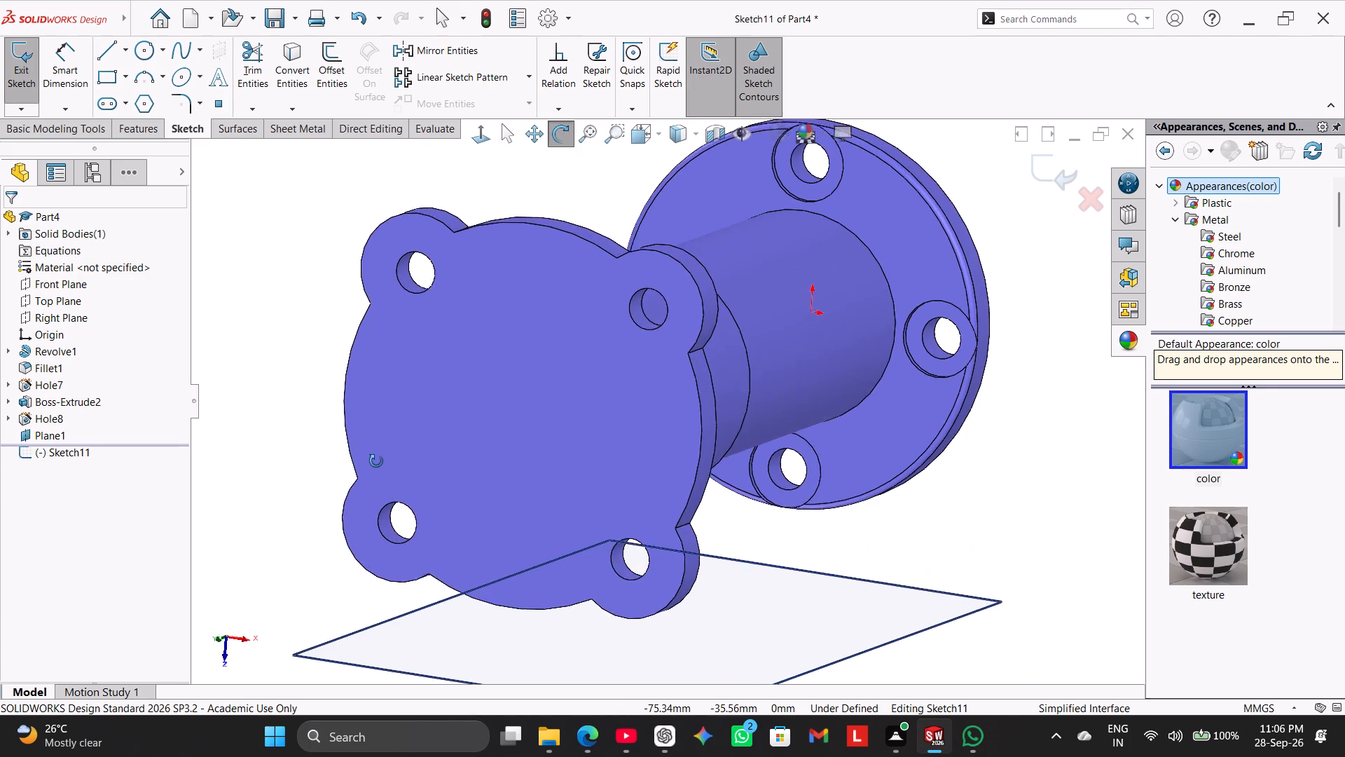
pyautogui.moveTo(376, 461); pyautogui.dragTo(417, 443, button='middle')
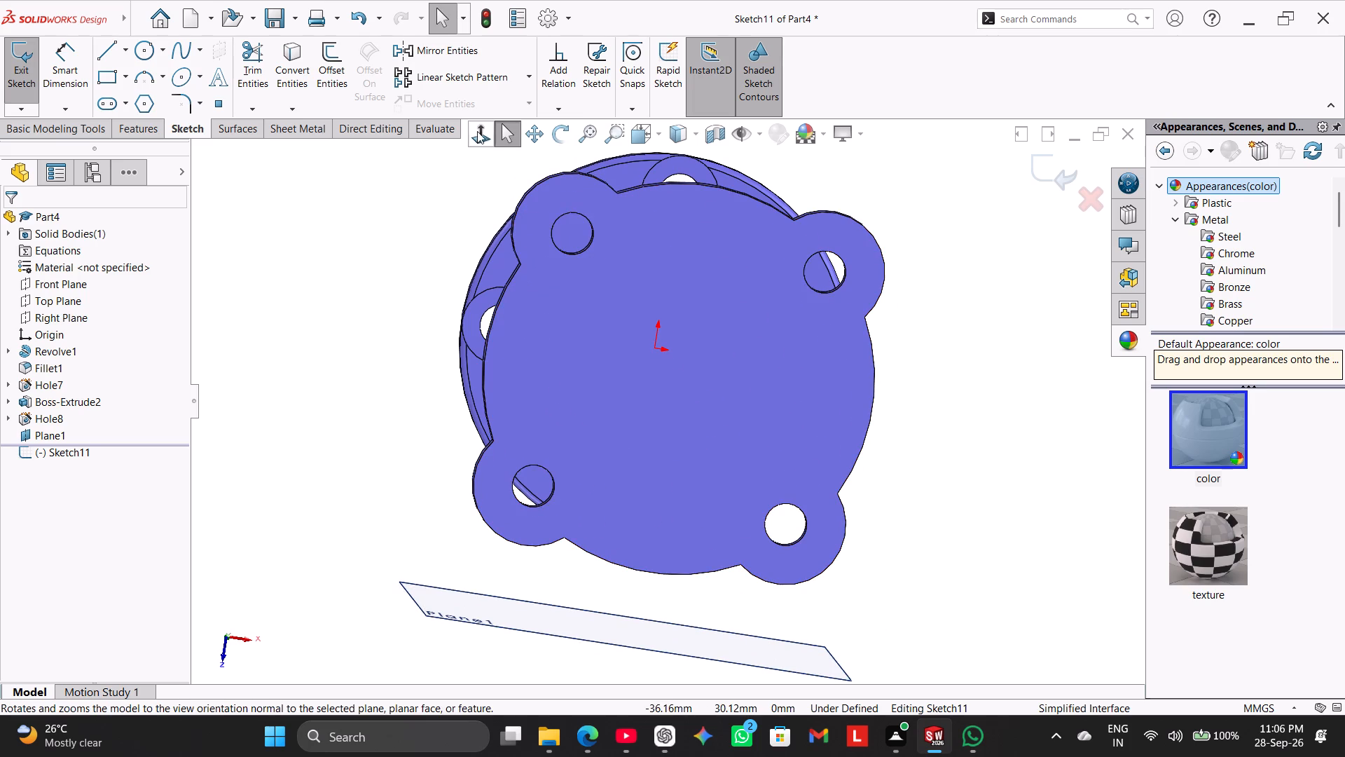
pyautogui.click(477, 131)
pyautogui.click(127, 40)
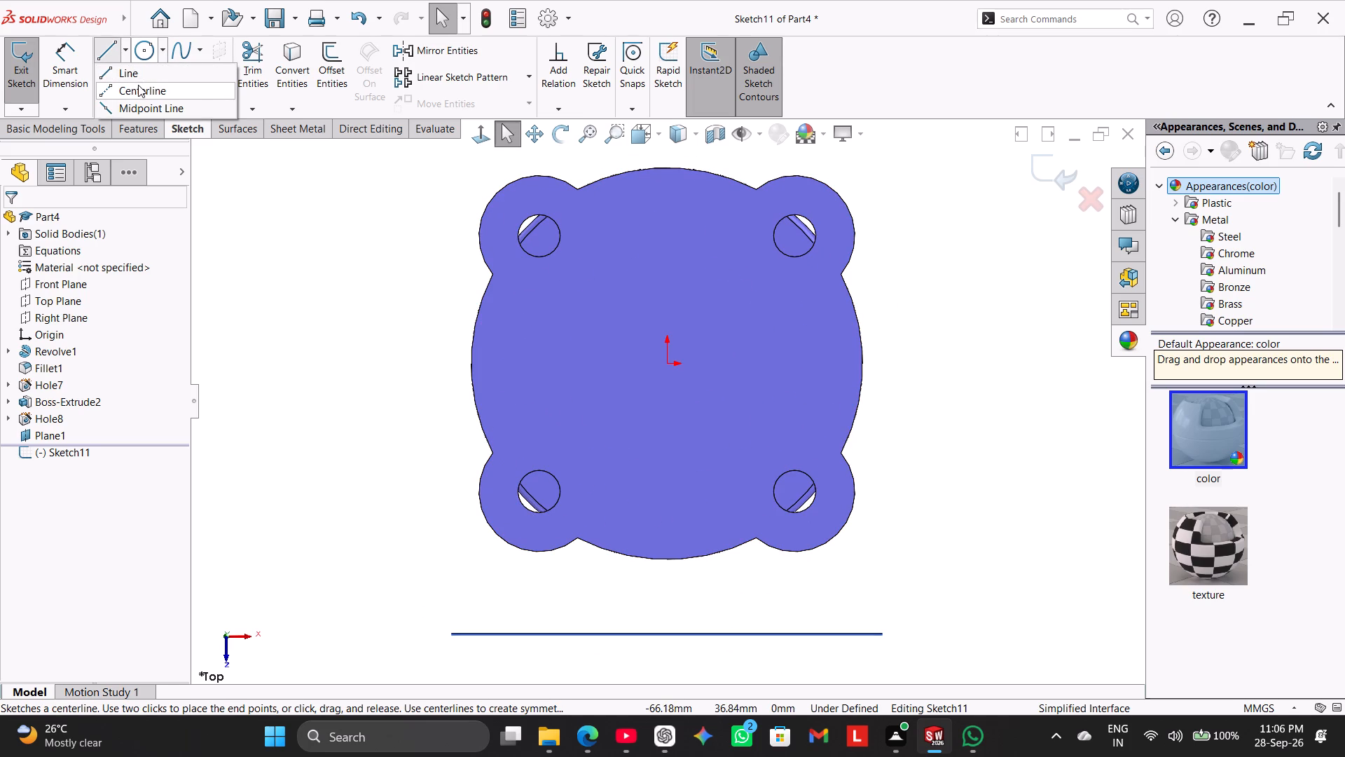
pyautogui.click(138, 85)
pyautogui.click(664, 362)
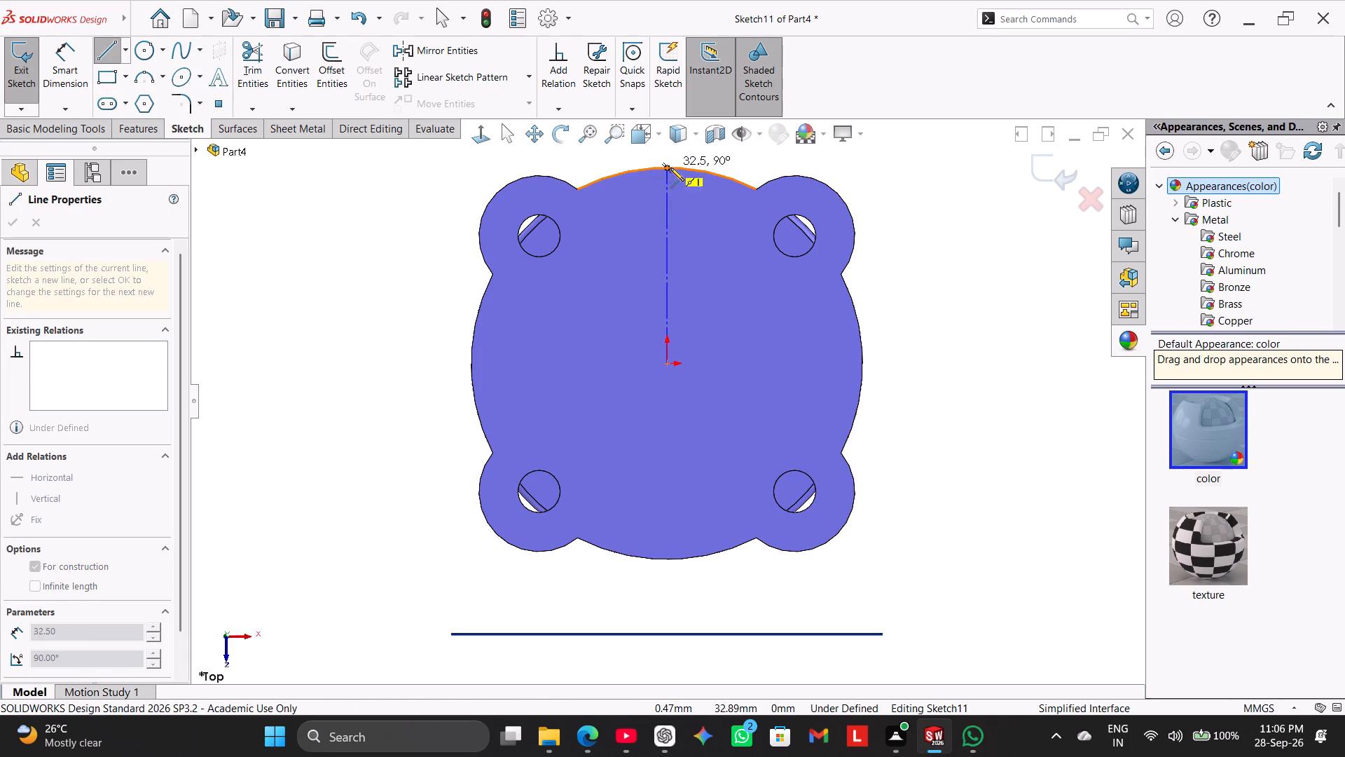
pyautogui.scroll(2, 670, 168)
pyautogui.click(666, 168)
pyautogui.rightClick(680, 170)
pyautogui.click(702, 178)
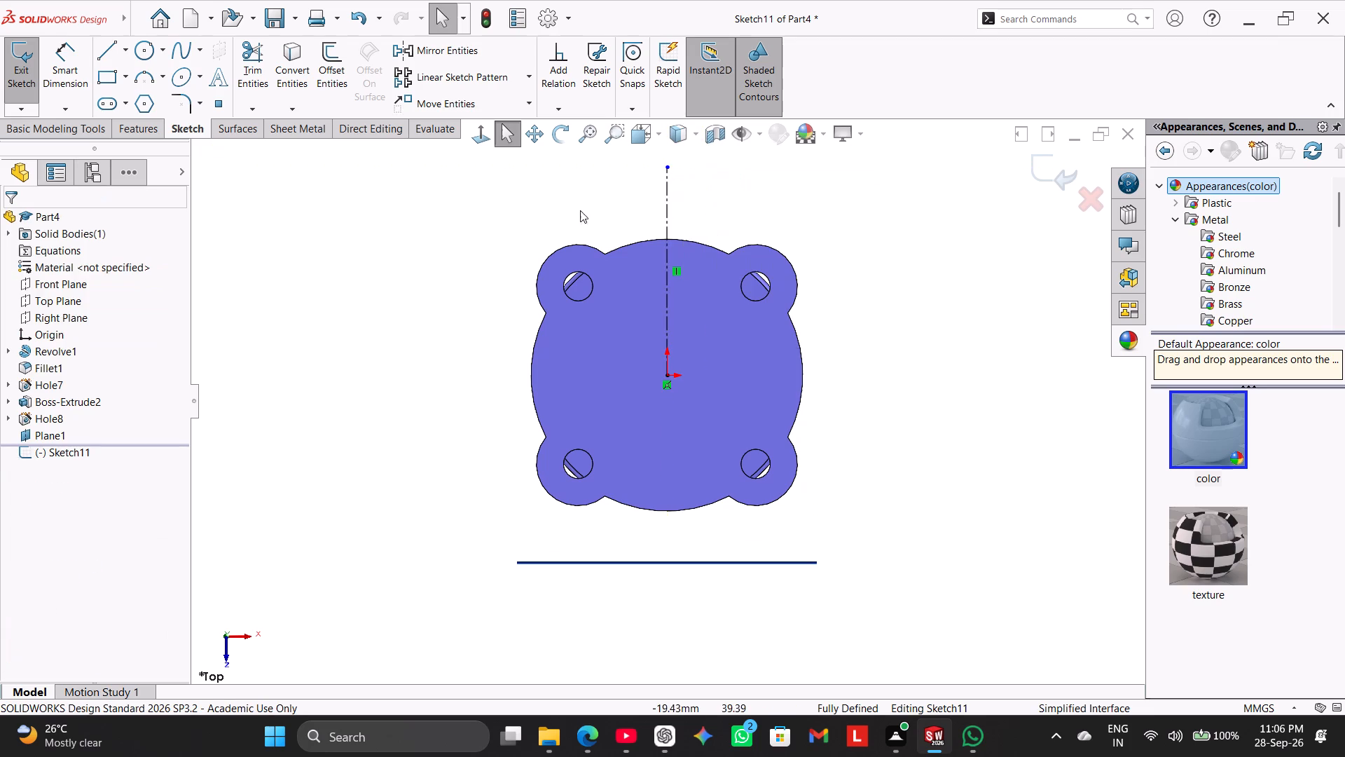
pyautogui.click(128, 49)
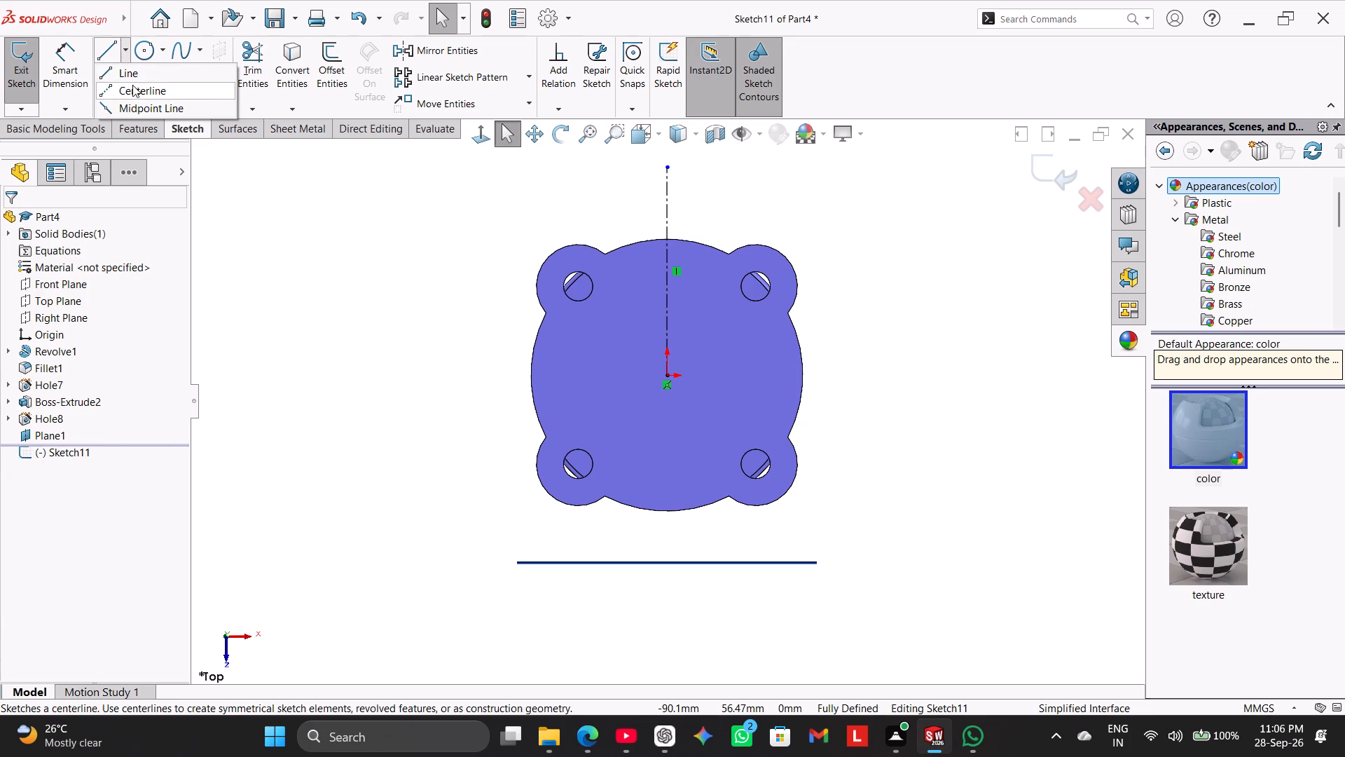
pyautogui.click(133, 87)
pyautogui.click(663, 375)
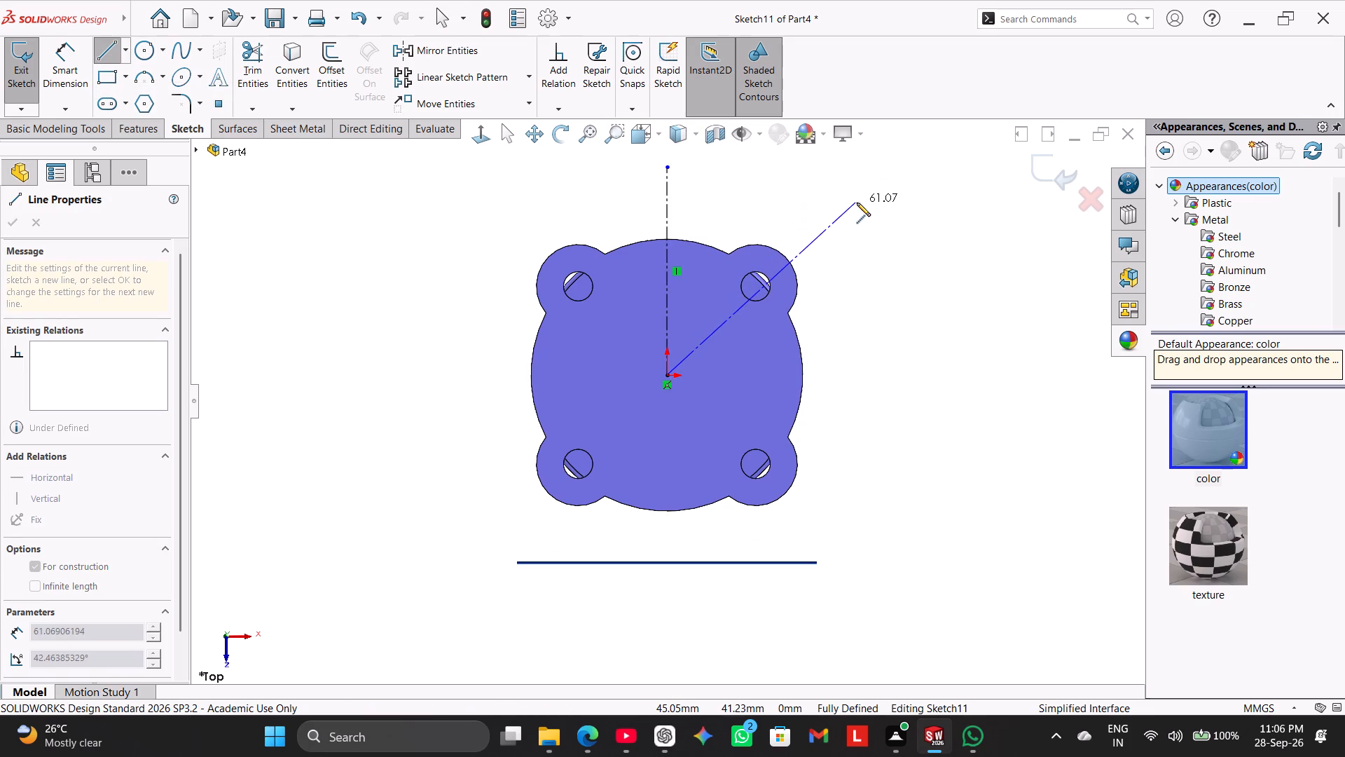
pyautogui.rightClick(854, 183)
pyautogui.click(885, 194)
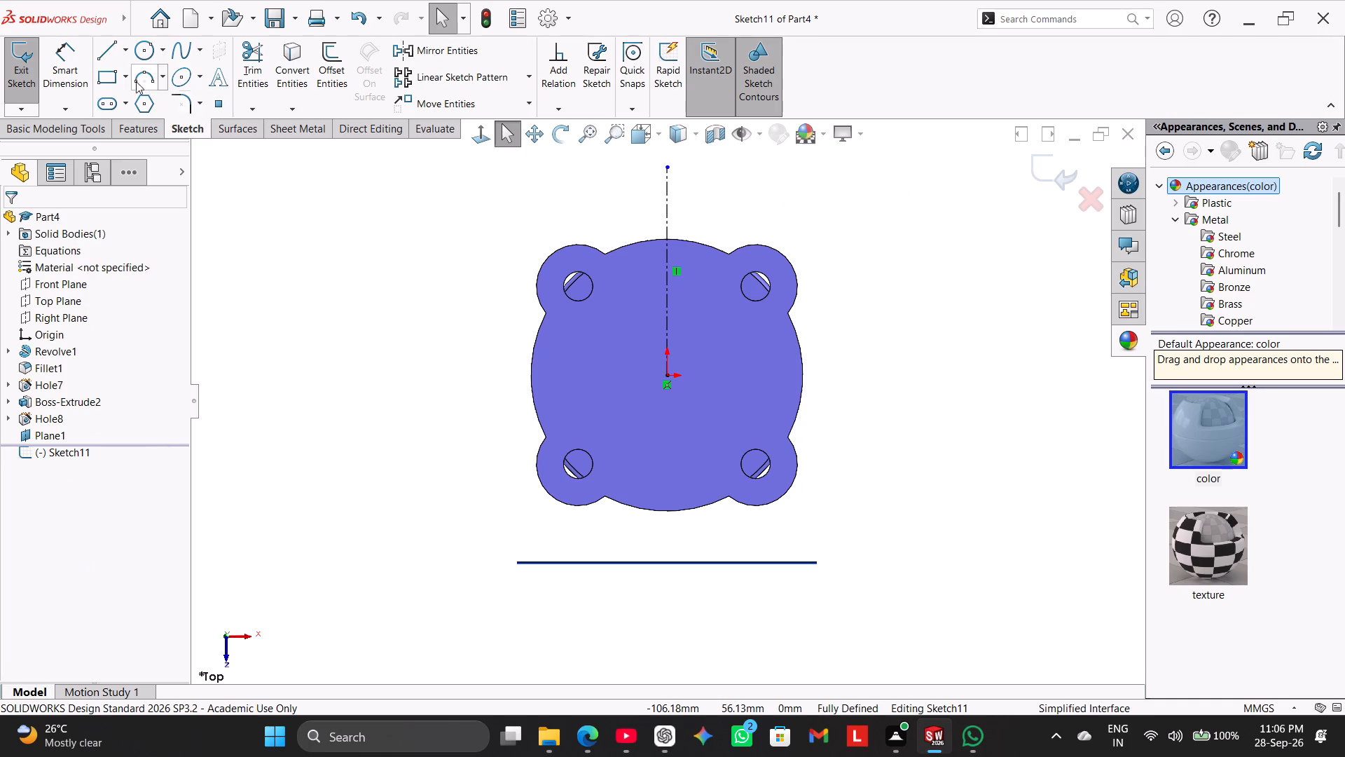
# Draw a second centerline from the origin through the upper-right lobe, about 73 mm long and about 43° above horizontal.
pyautogui.click(126, 50)
pyautogui.click(133, 90)
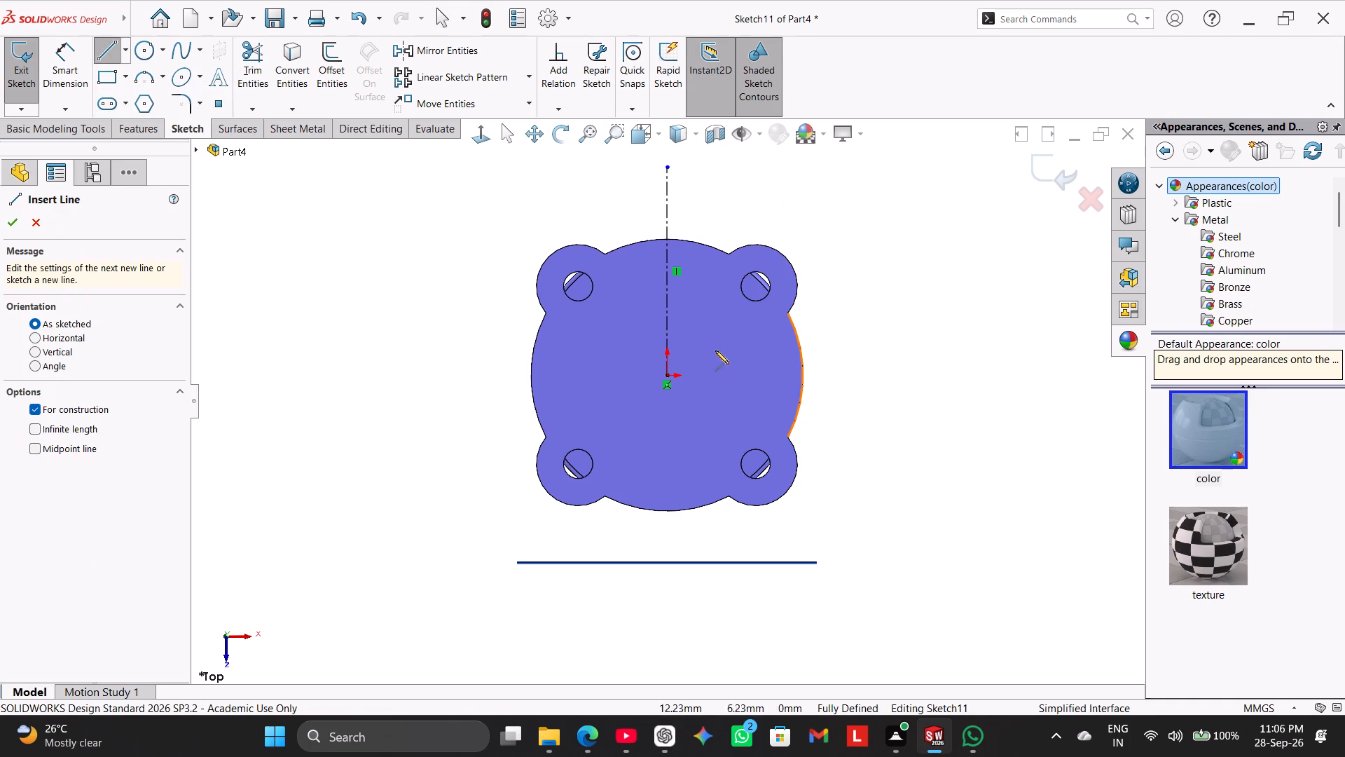
pyautogui.click(667, 374)
pyautogui.click(891, 164)
pyautogui.rightClick(910, 179)
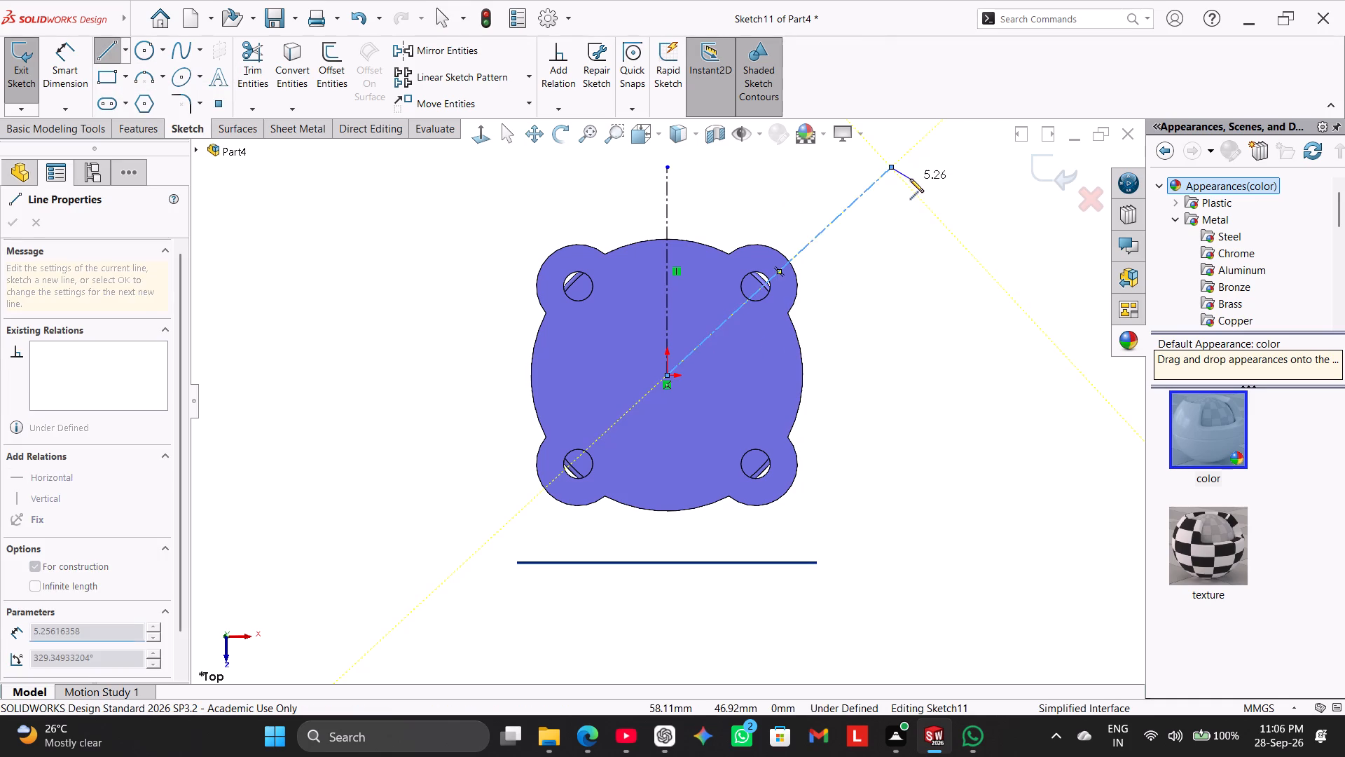
pyautogui.click(938, 184)
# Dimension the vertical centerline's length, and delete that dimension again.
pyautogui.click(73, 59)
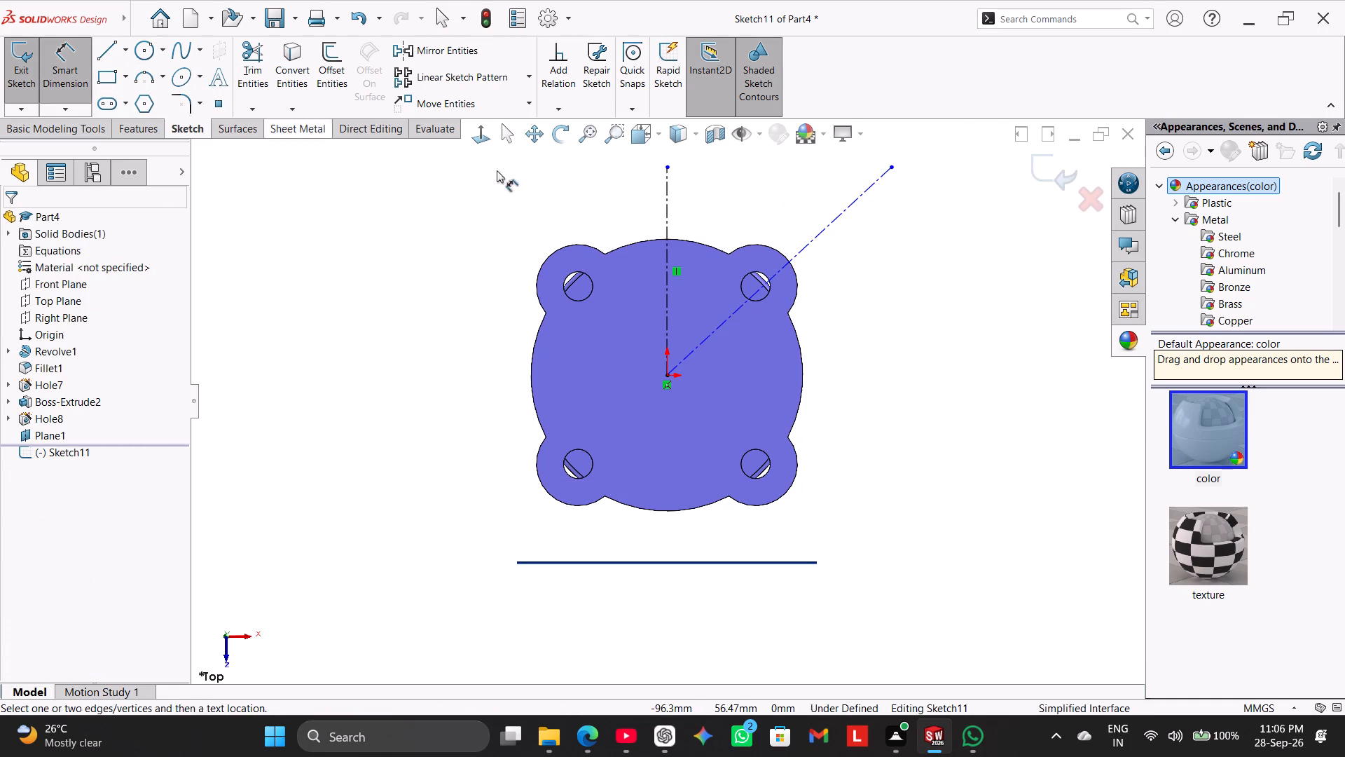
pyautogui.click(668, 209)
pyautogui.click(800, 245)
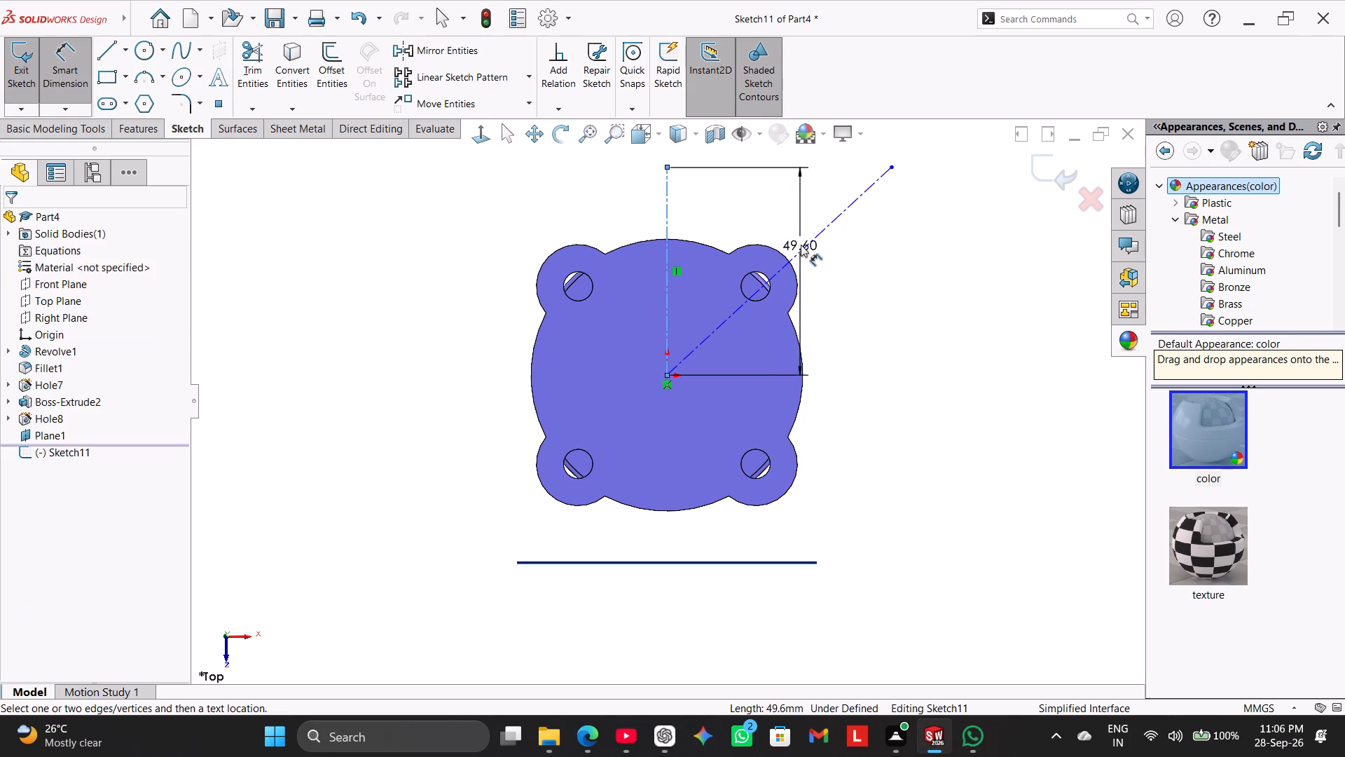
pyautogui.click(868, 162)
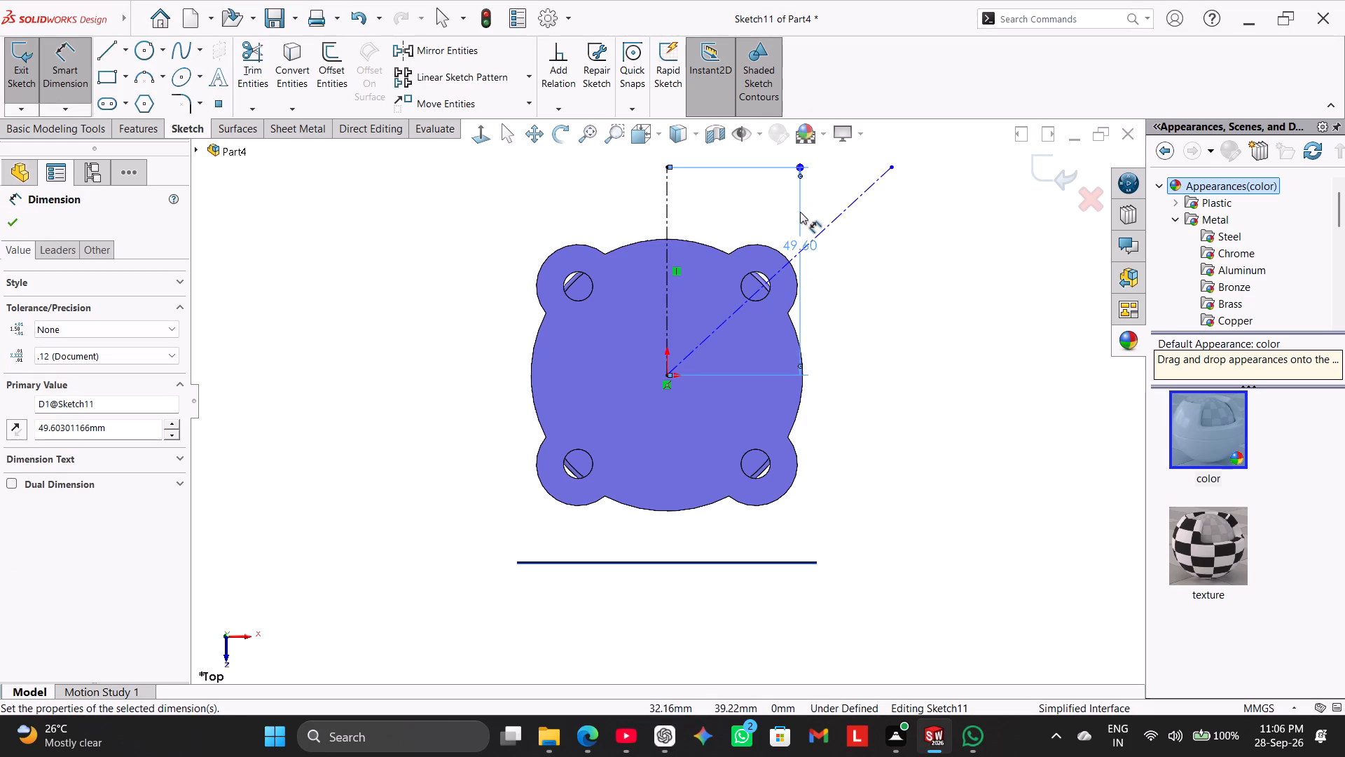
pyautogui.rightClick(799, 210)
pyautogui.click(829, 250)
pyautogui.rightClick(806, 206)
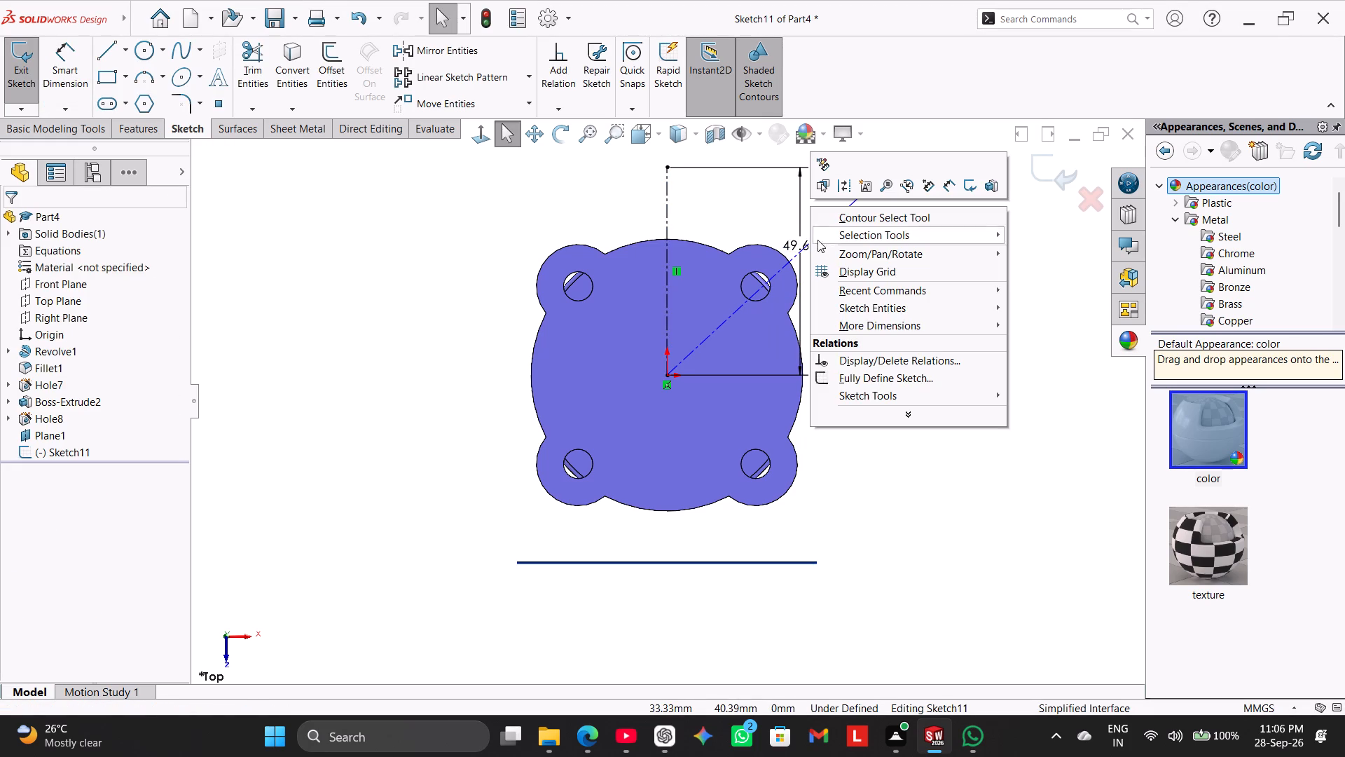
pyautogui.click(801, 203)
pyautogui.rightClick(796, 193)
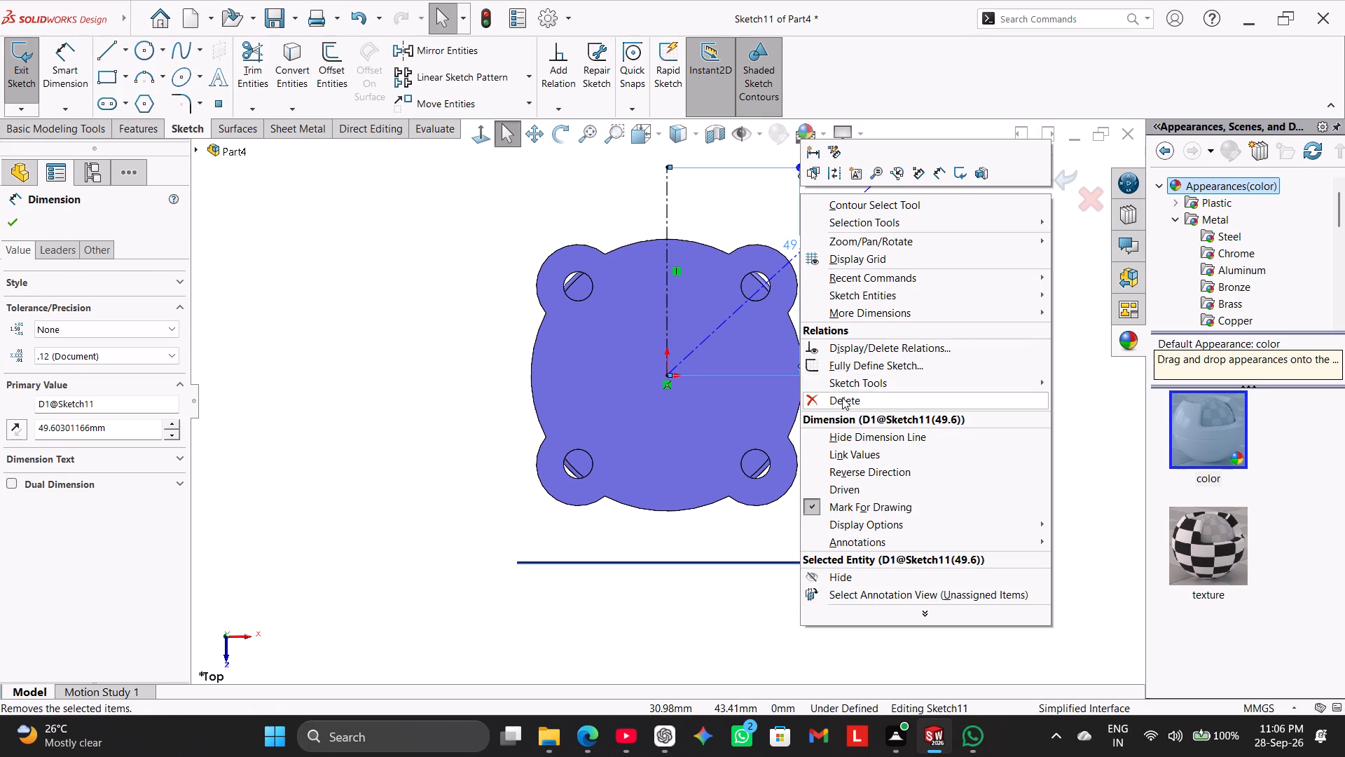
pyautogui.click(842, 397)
# Dimension the angle between the vertical and slanted centerlines as 45°.
pyautogui.click(60, 62)
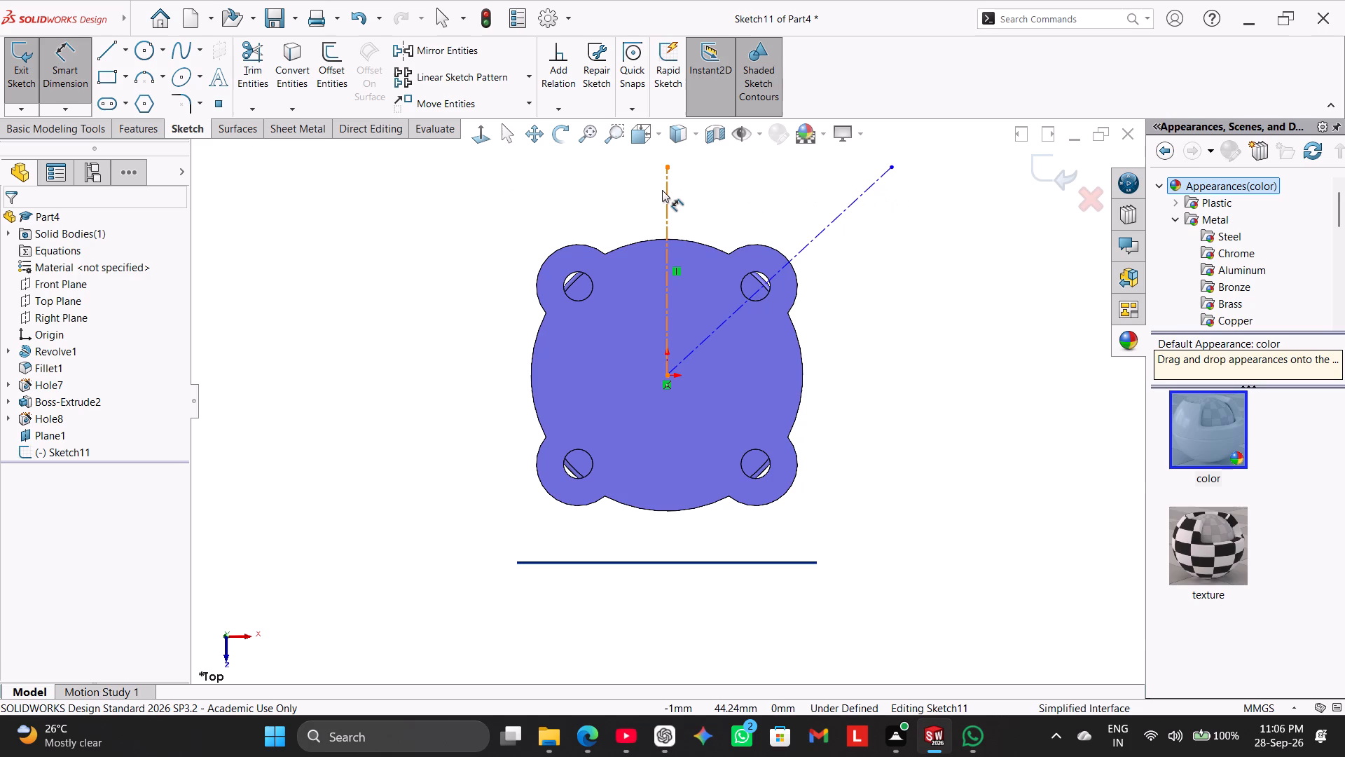
pyautogui.click(665, 196)
pyautogui.click(806, 243)
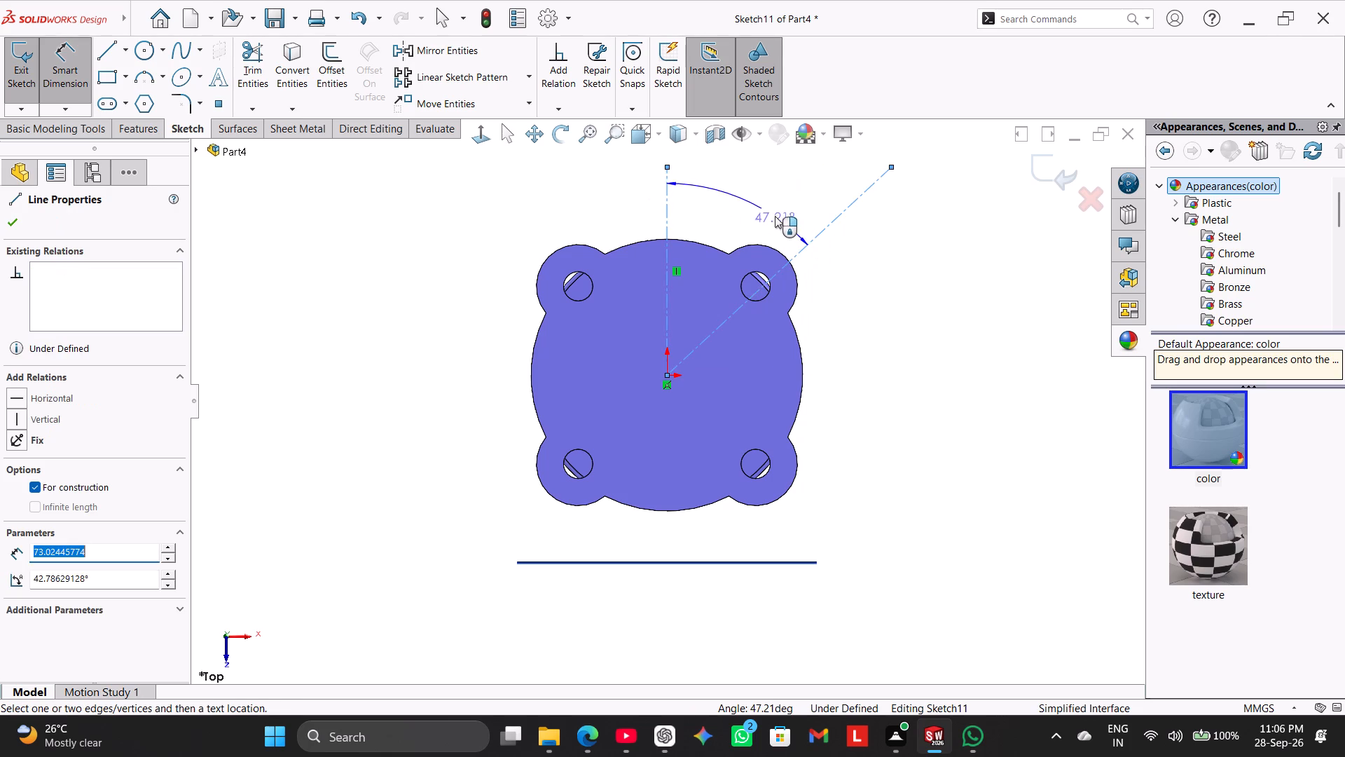
pyautogui.click(774, 216)
pyautogui.write('45')
pyautogui.press('Return')
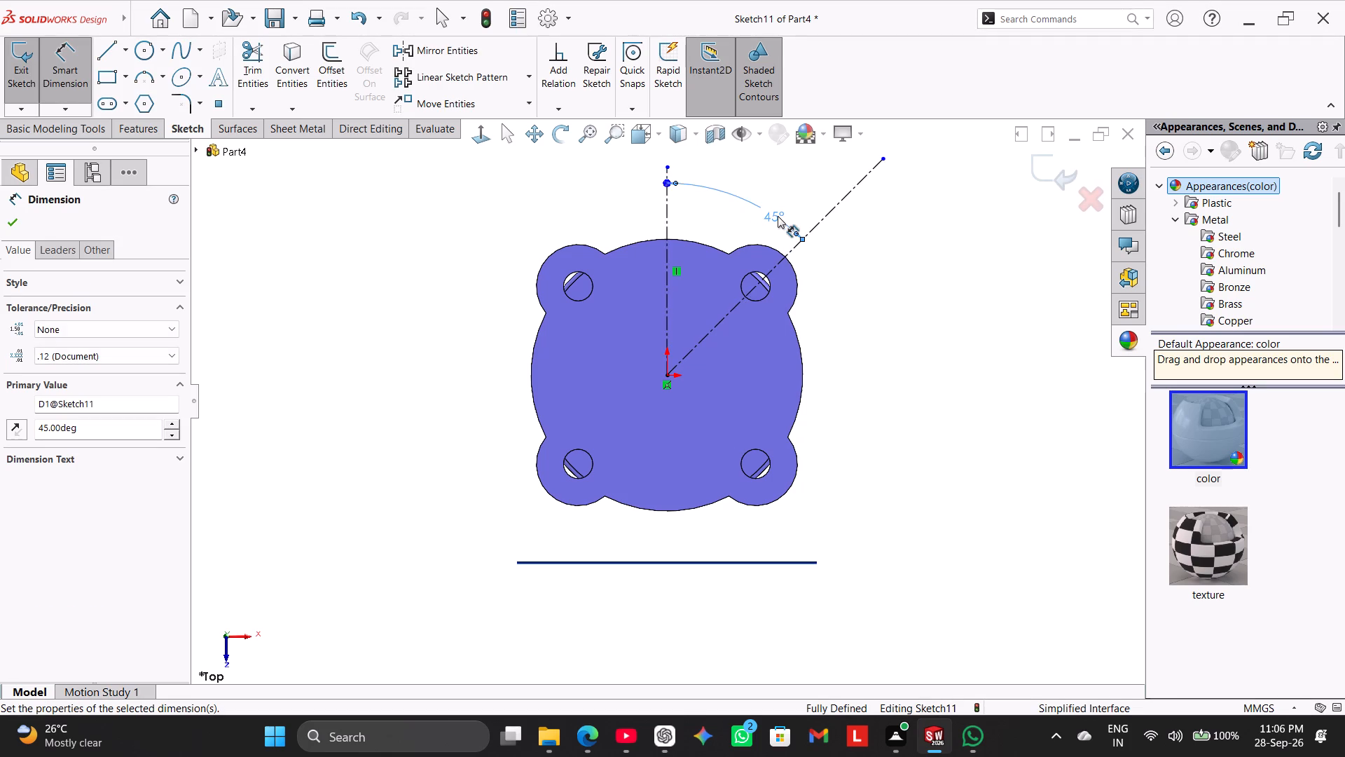
pyautogui.rightClick(949, 243)
pyautogui.click(1005, 287)
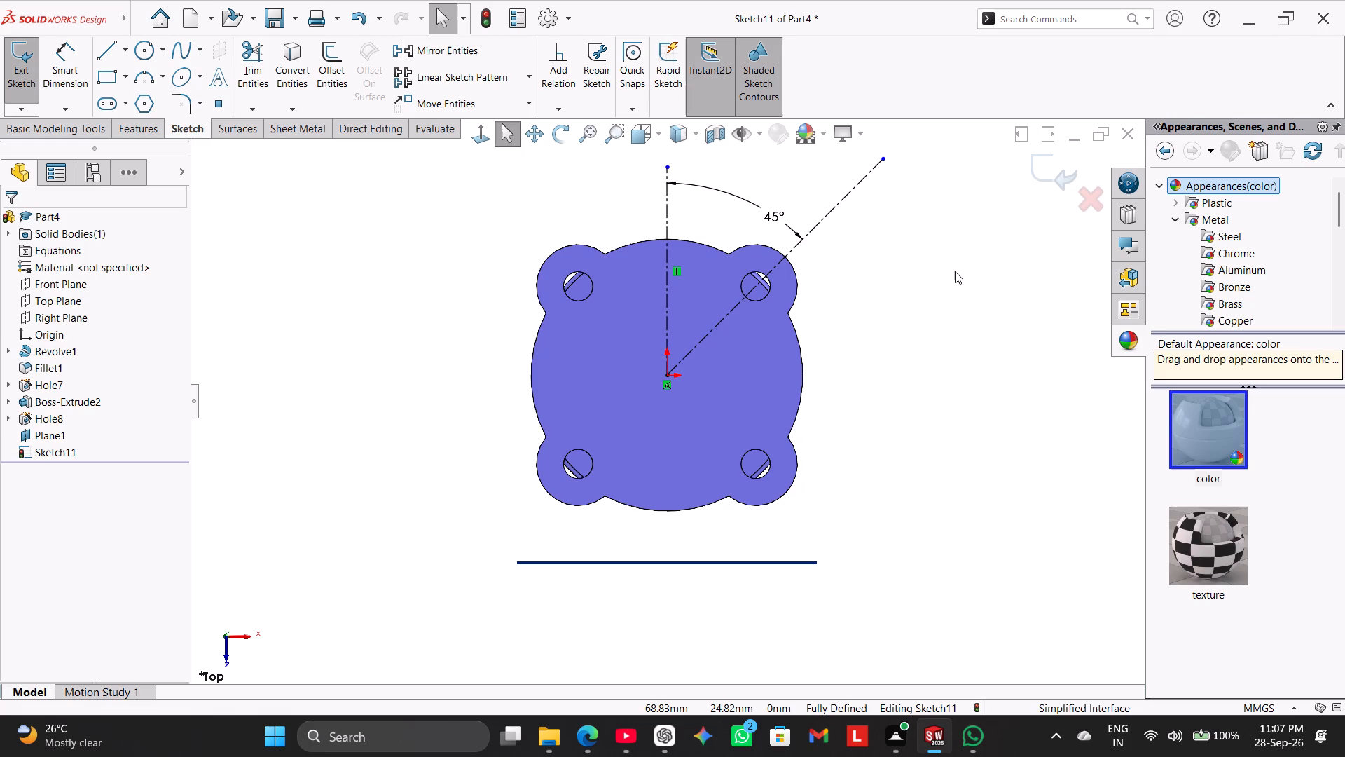
# Dimension the slanted centerline's length as 45 mm.
pyautogui.click(76, 64)
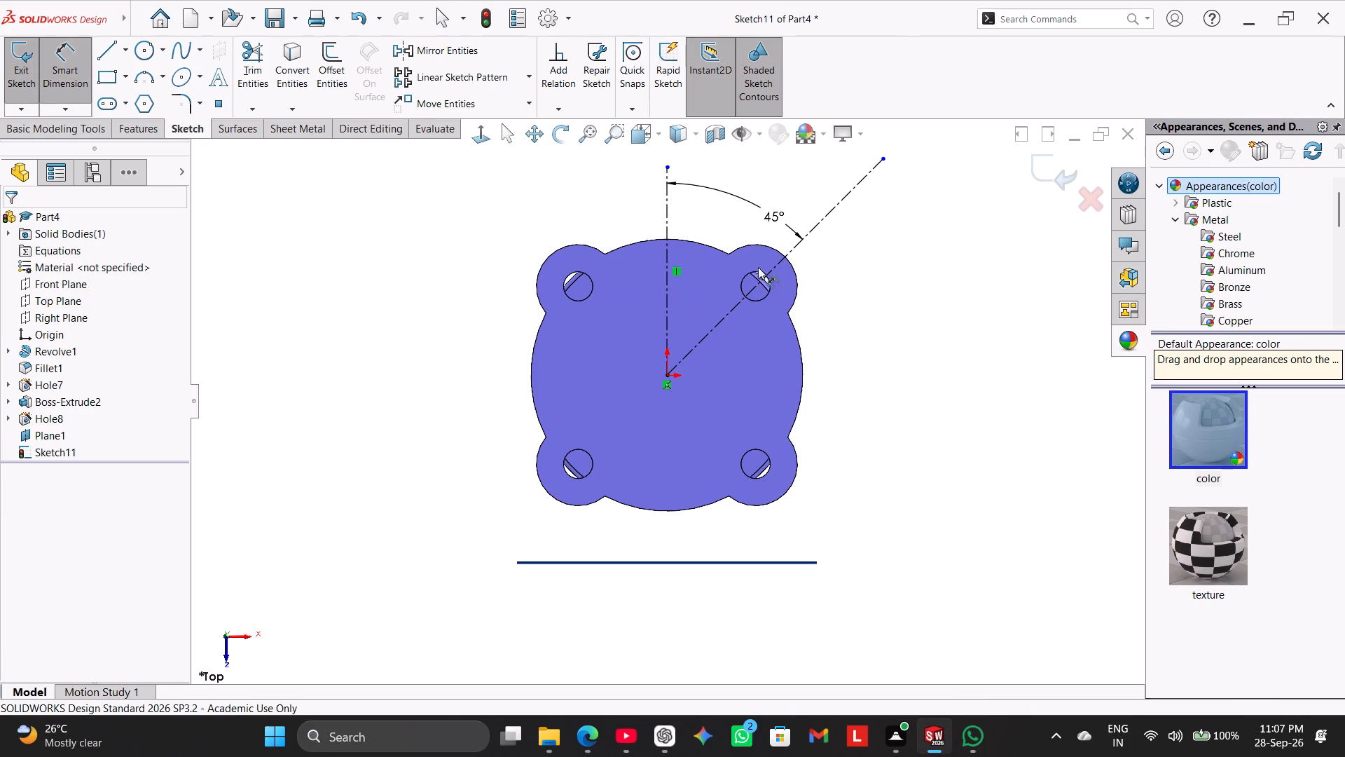
pyautogui.click(783, 259)
pyautogui.click(828, 305)
pyautogui.write('45')
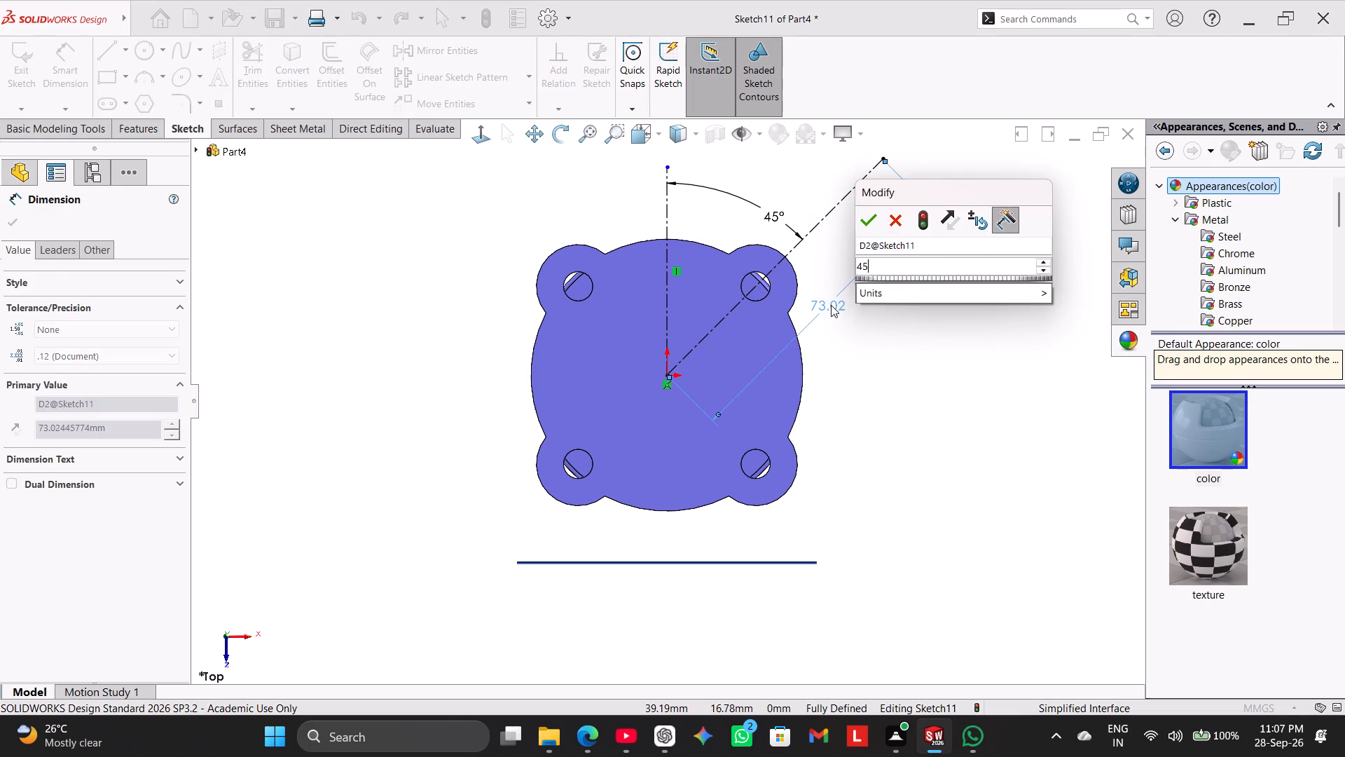
pyautogui.press('Return')
pyautogui.rightClick(935, 231)
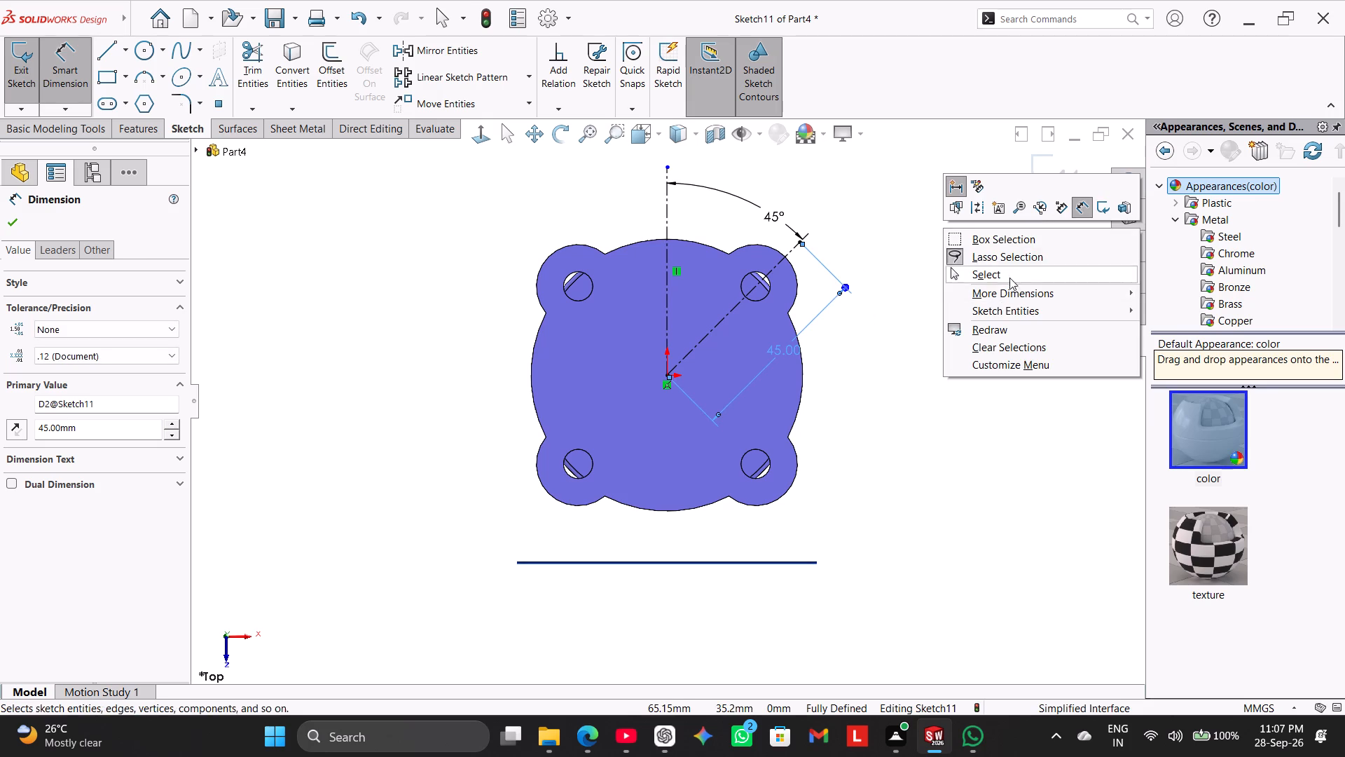
pyautogui.click(1007, 272)
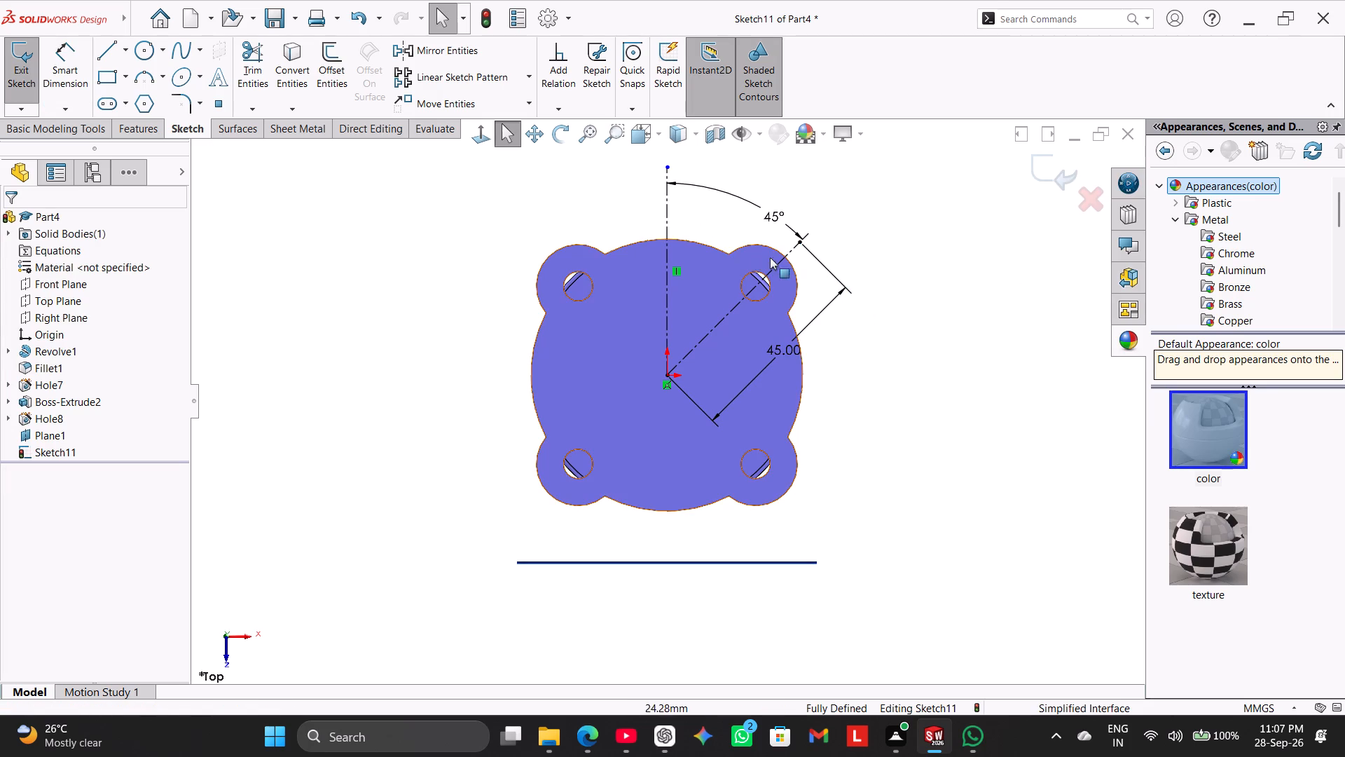
# Make the slanted and vertical centerlines equal in length and exit the sketch.
pyautogui.click(789, 253)
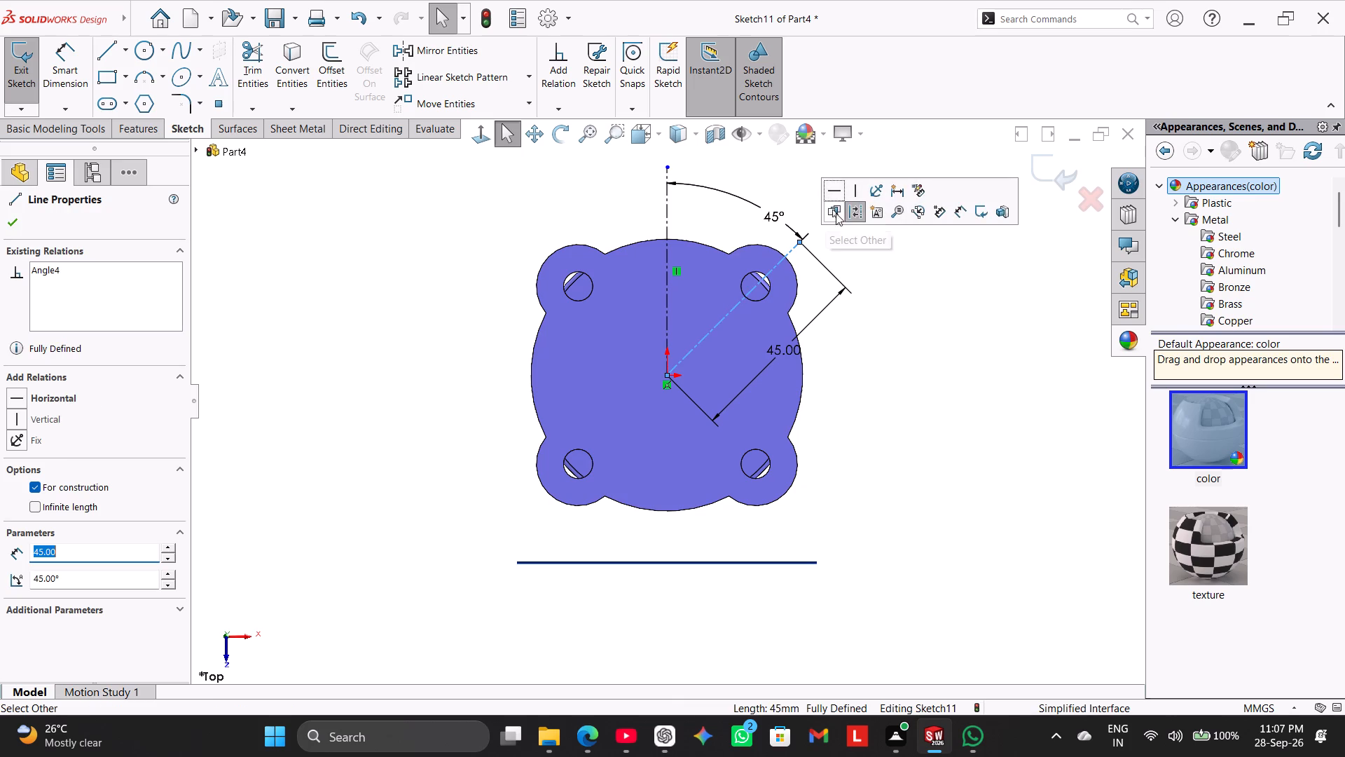
pyautogui.keyDown('ctrl'); pyautogui.click(667, 212); pyautogui.keyUp('ctrl')
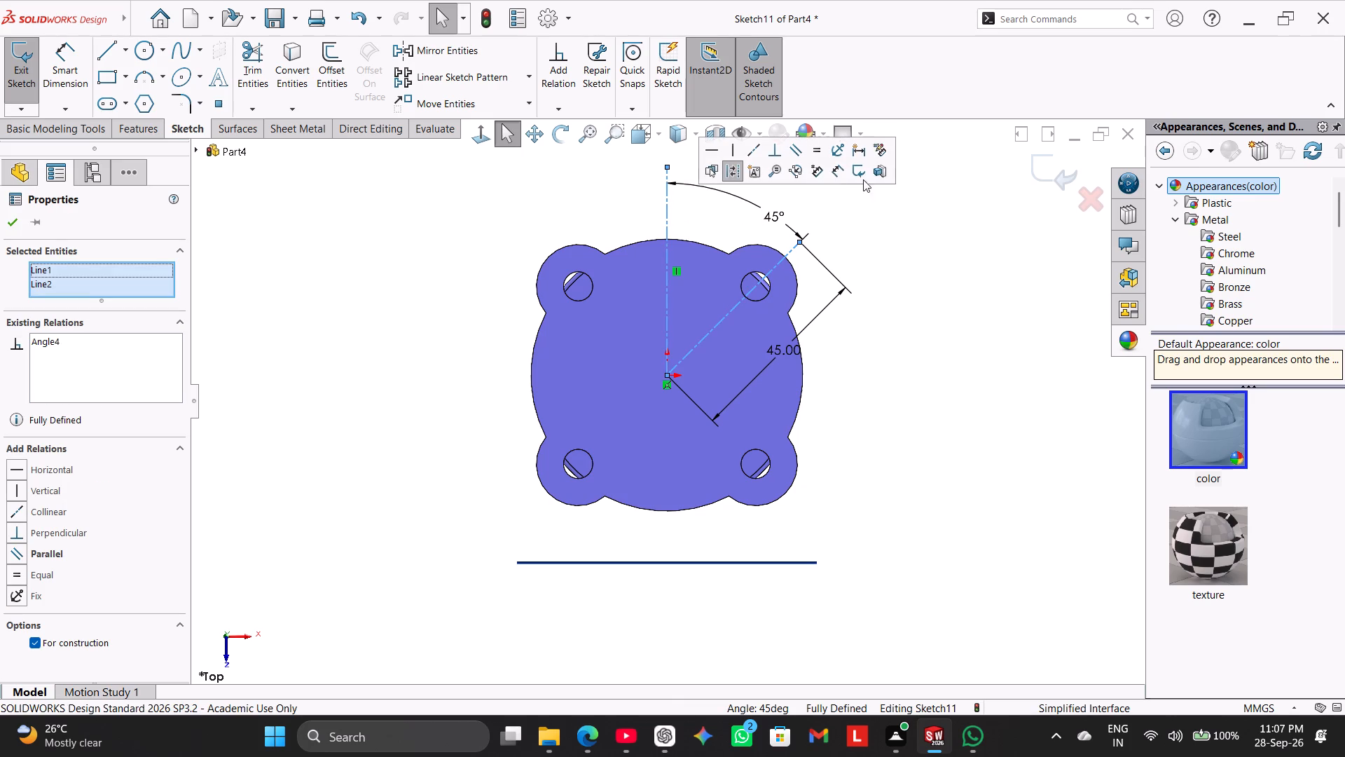
pyautogui.click(819, 154)
pyautogui.click(916, 265)
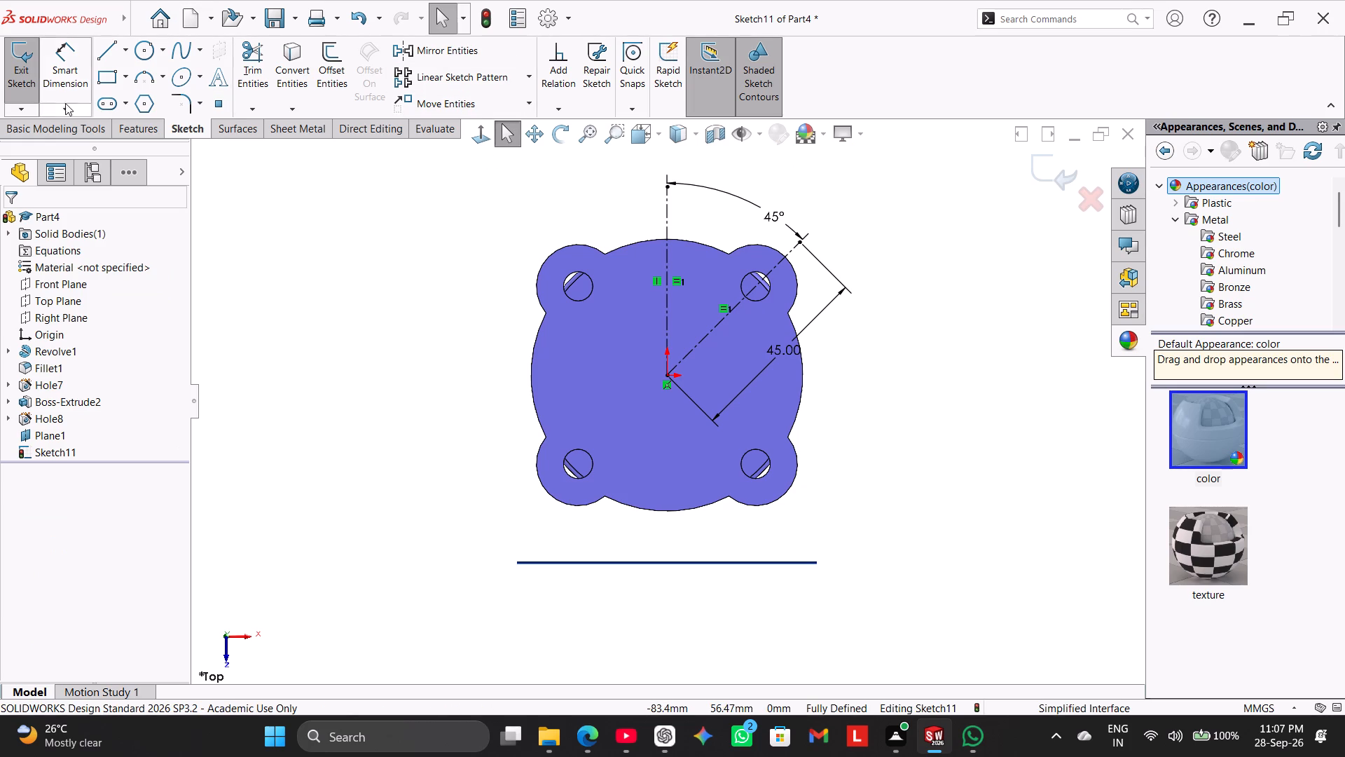
pyautogui.click(8, 79)
# Reopen the reference centerline sketch on the Top Plane for editing.
pyautogui.moveTo(294, 351); pyautogui.dragTo(434, 237, button='right')
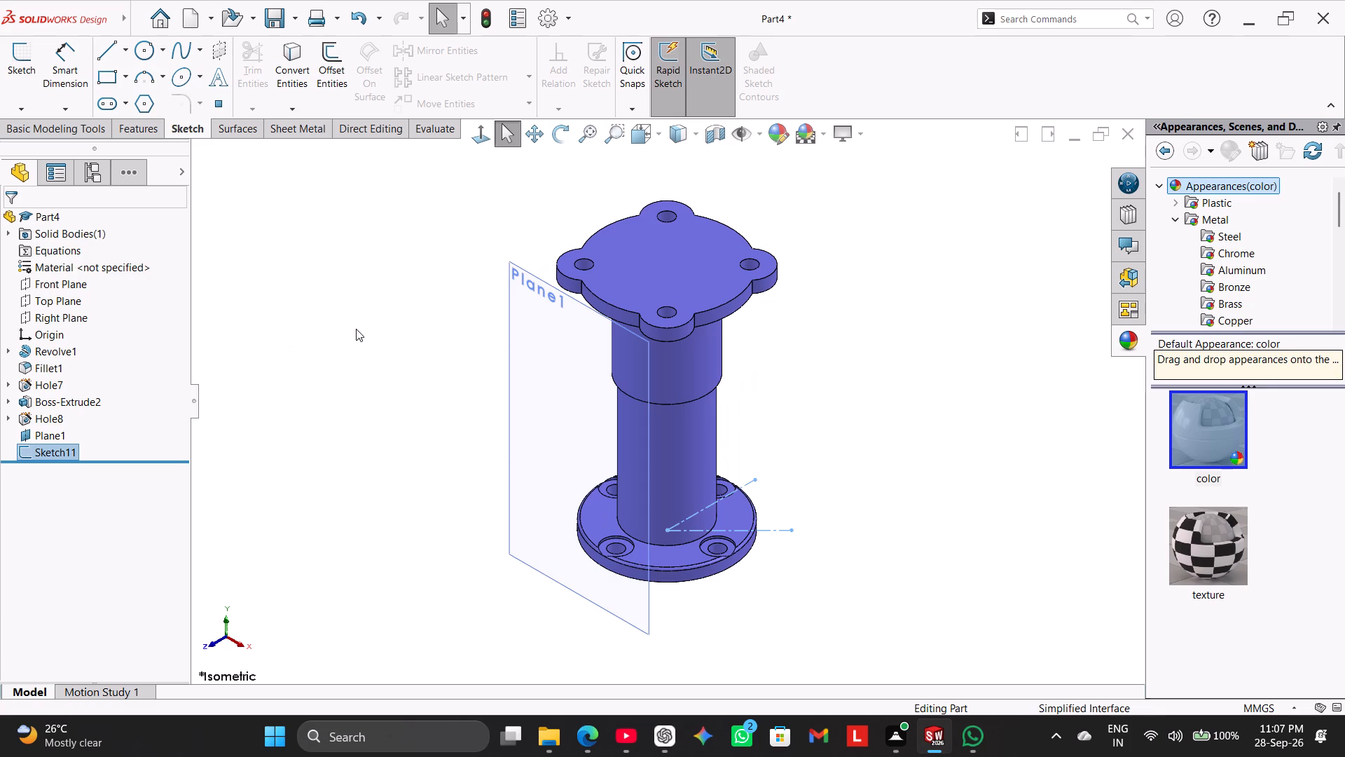
pyautogui.moveTo(878, 433); pyautogui.dragTo(874, 478, button='middle')
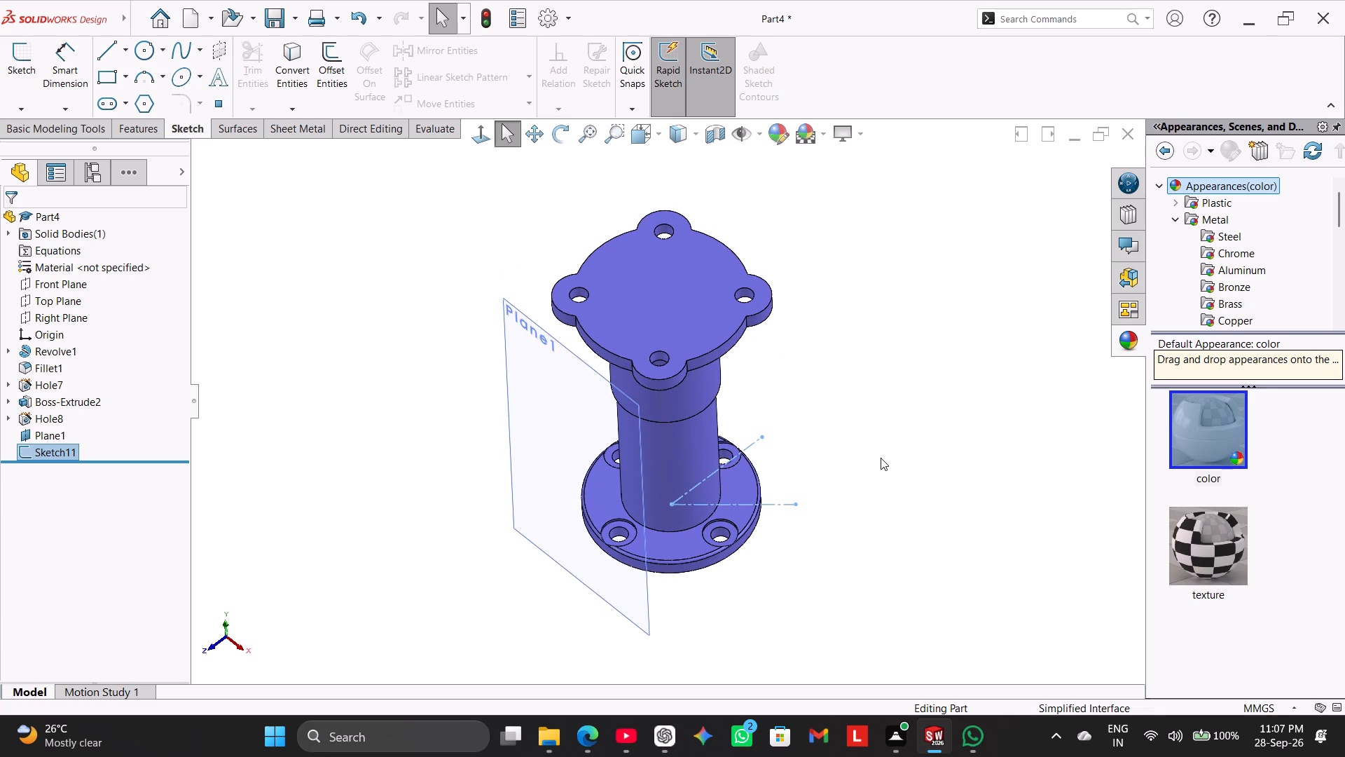
pyautogui.moveTo(333, 470); pyautogui.dragTo(451, 335, button='right')
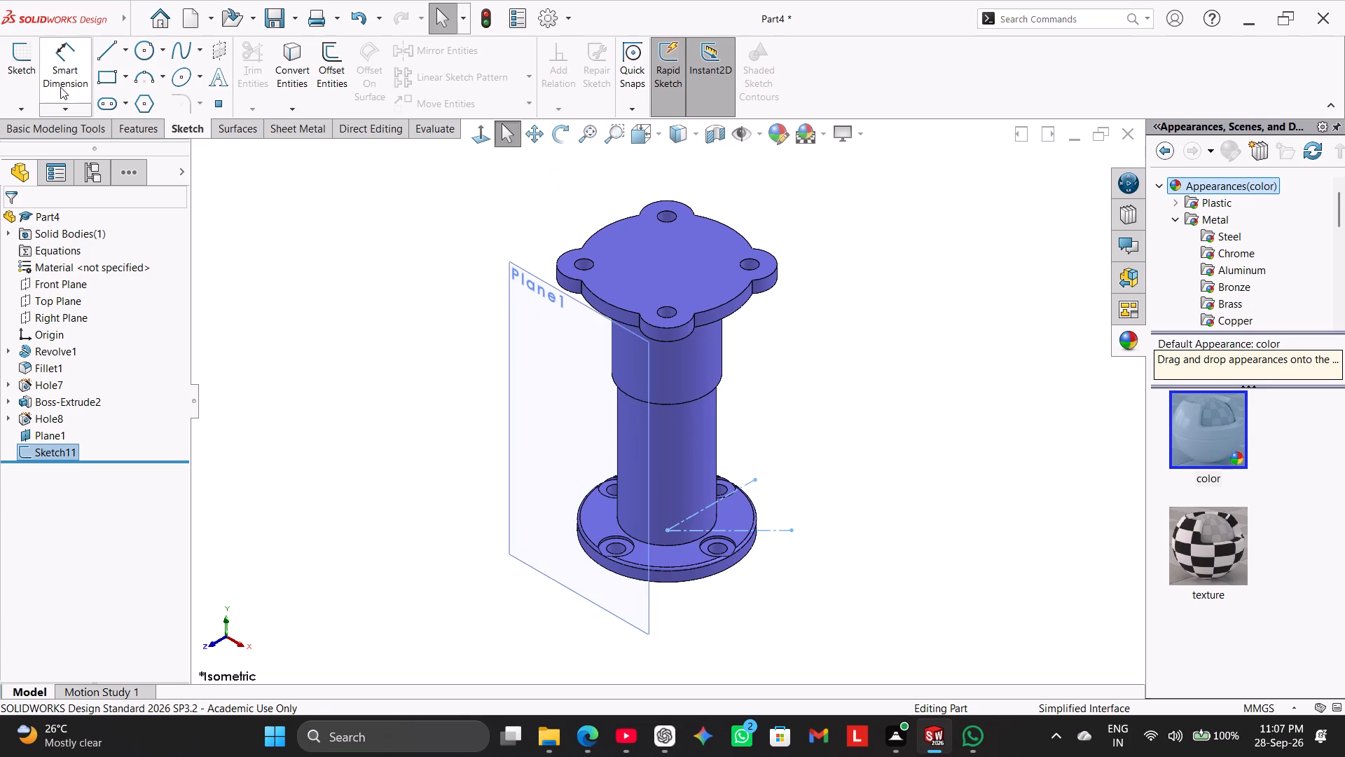
pyautogui.click(9, 63)
pyautogui.click(76, 301)
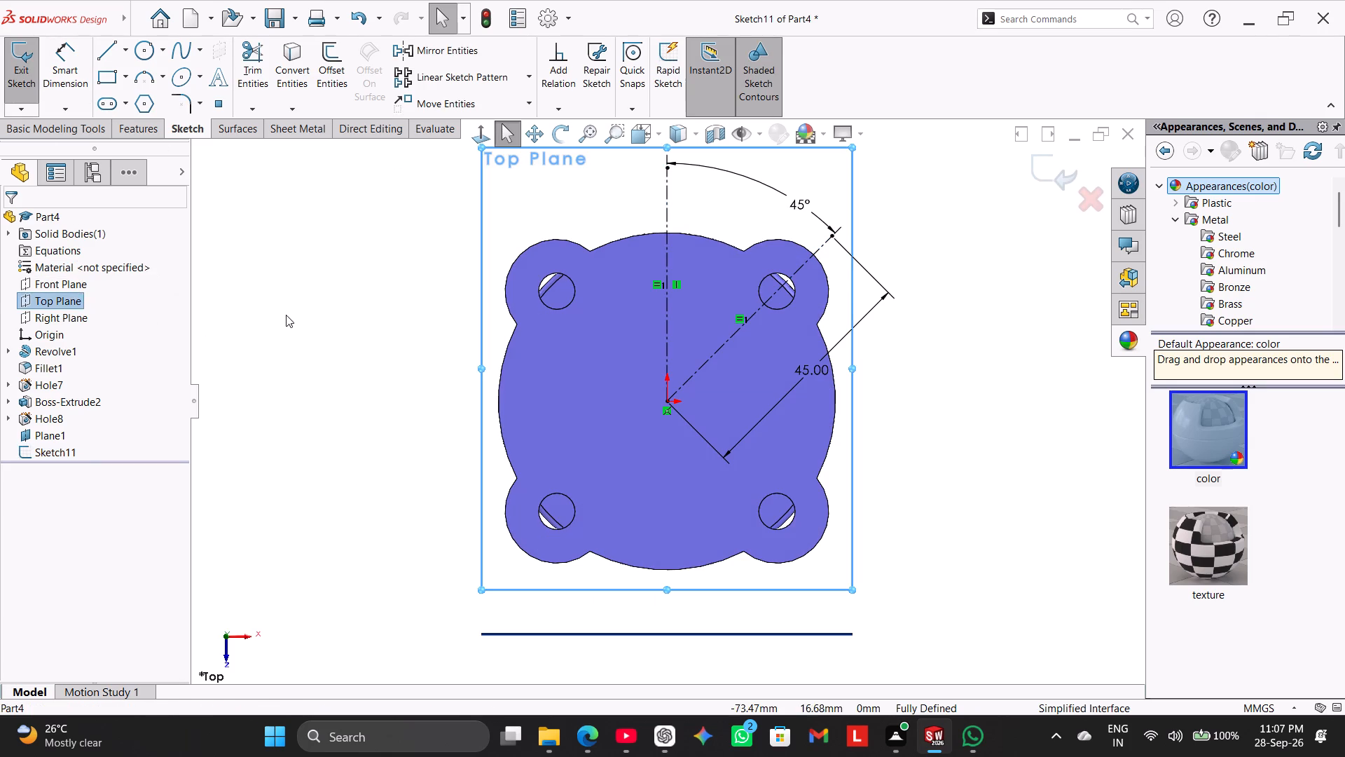
pyautogui.click(286, 315)
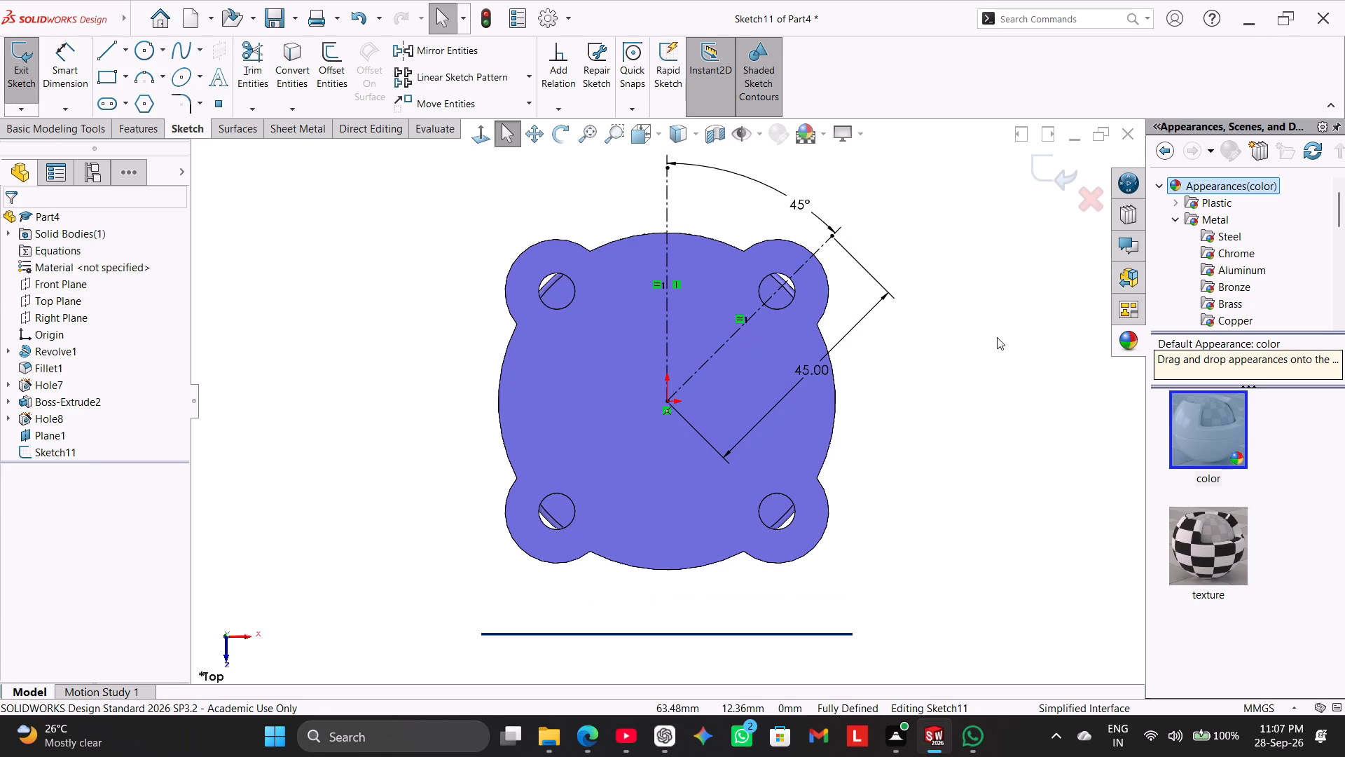
# Mirror the vertical centerline about the slanted centerline with the copy option off.
pyautogui.click(490, 48)
pyautogui.click(668, 254)
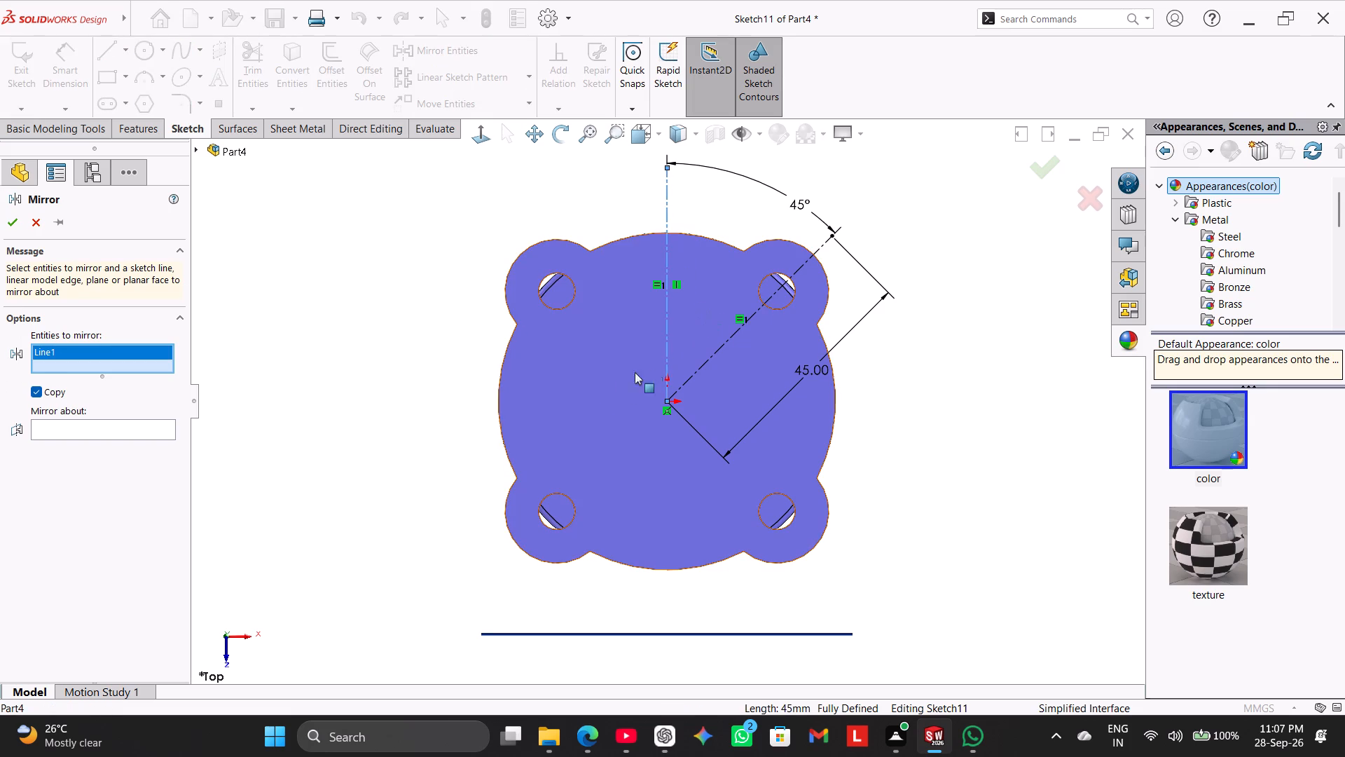
pyautogui.click(139, 428)
pyautogui.click(36, 391)
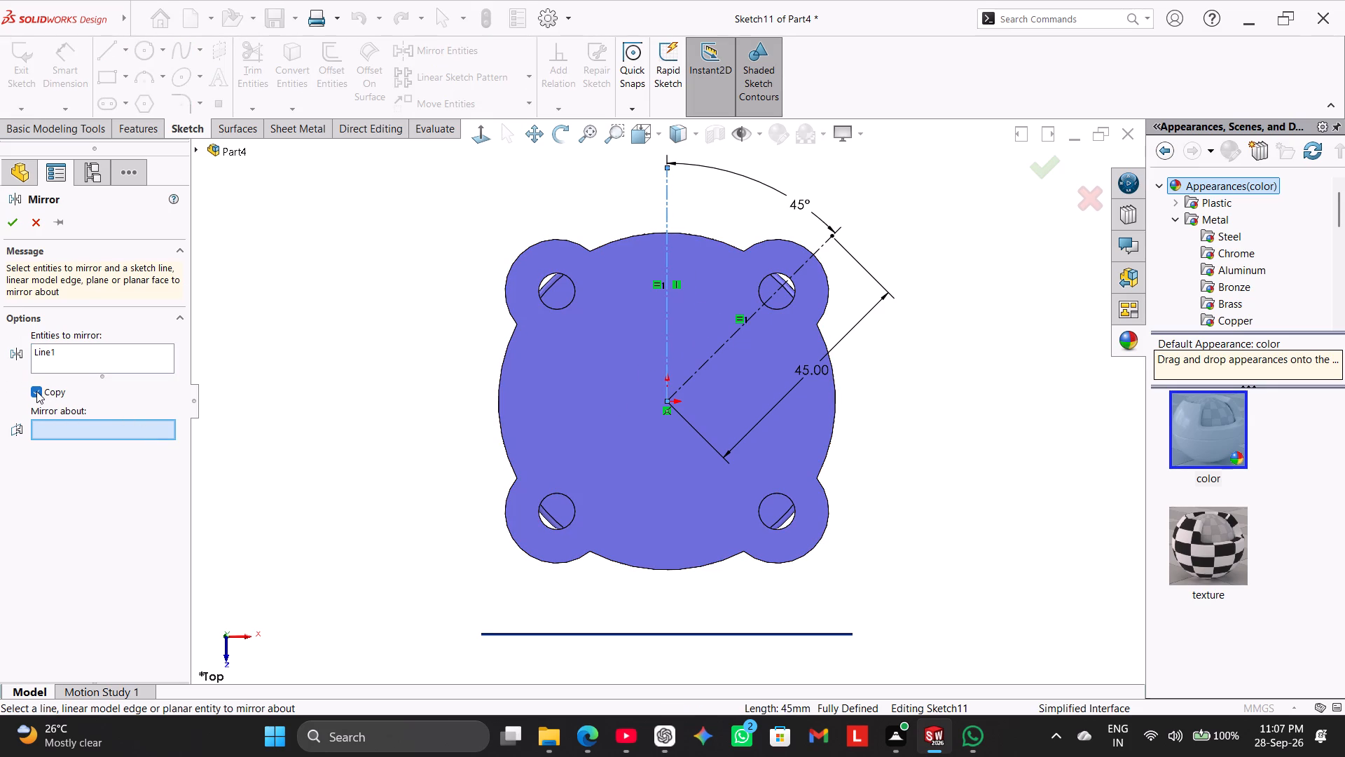
pyautogui.click(733, 333)
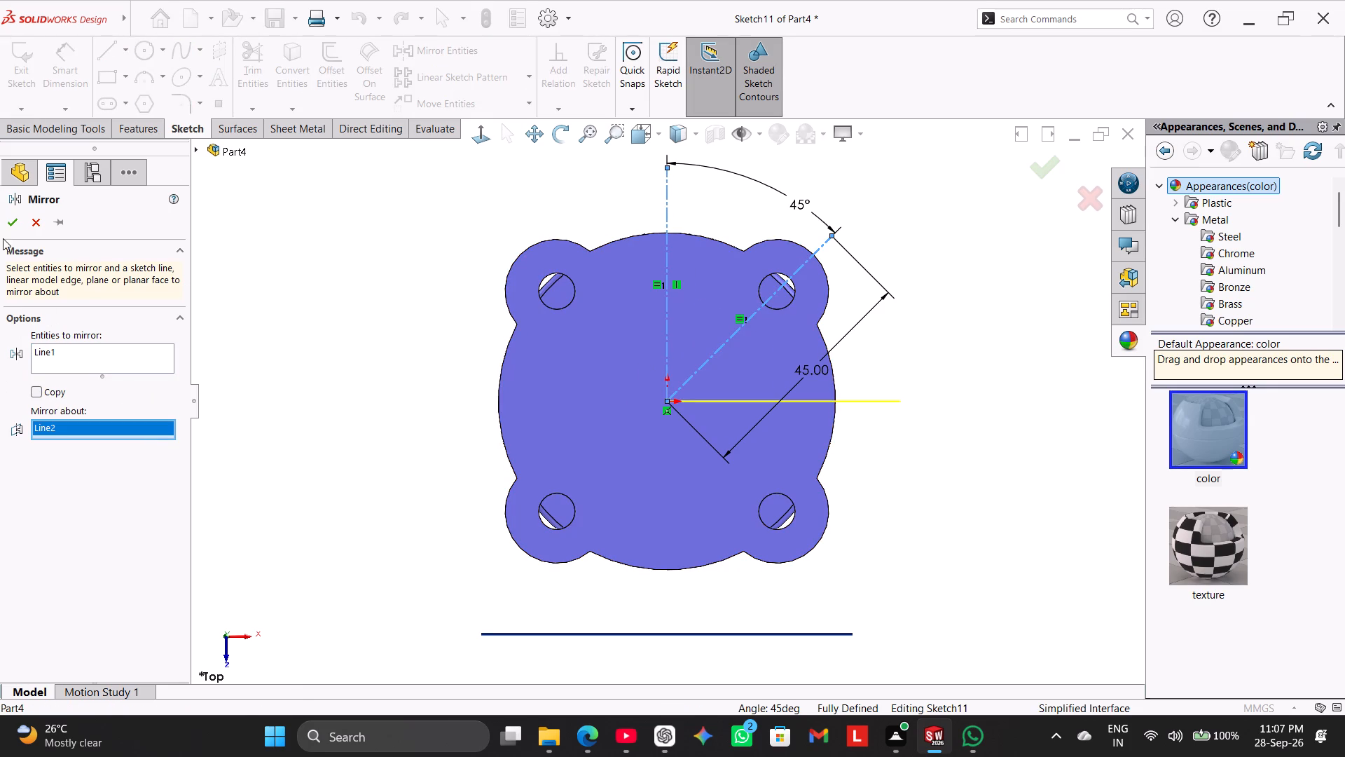
pyautogui.click(9, 222)
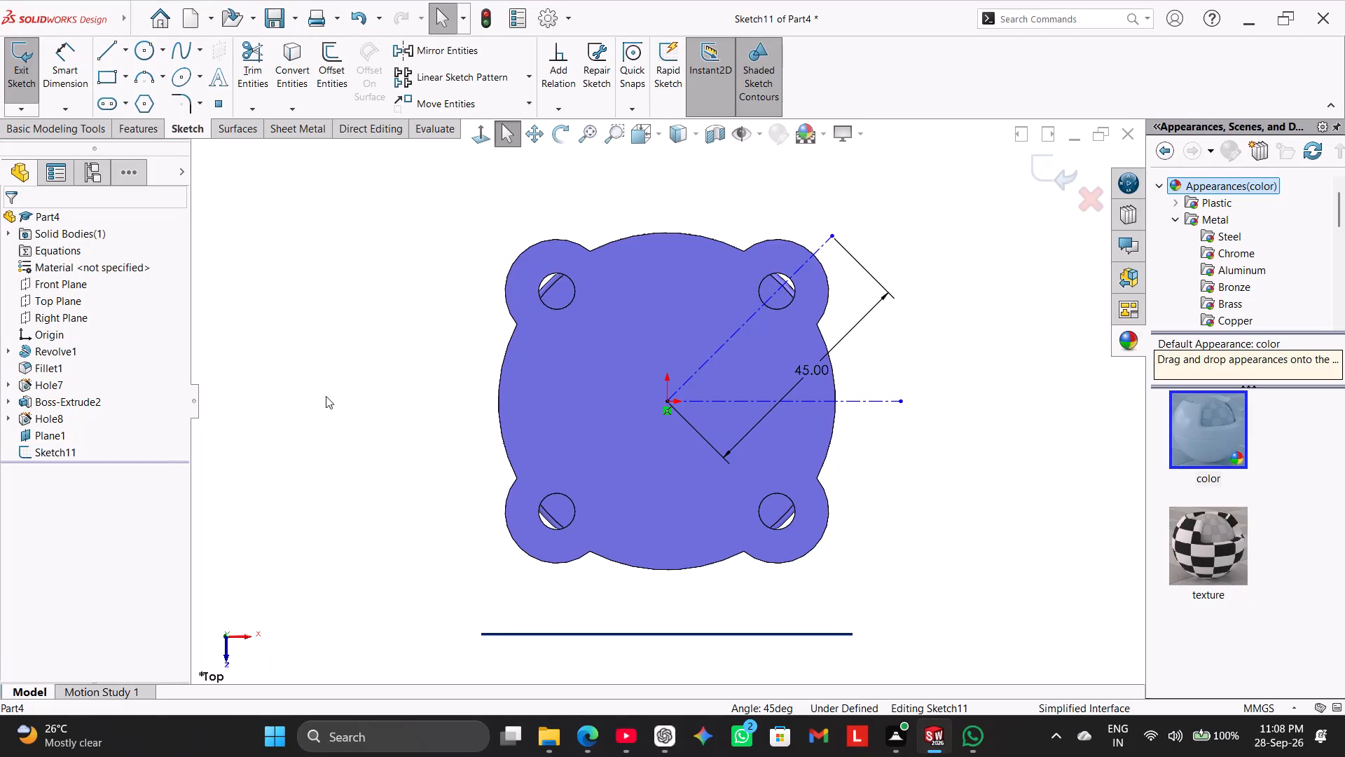
# Mirror the slanted centerline about the new horizontal centerline with the copy option off.
pyautogui.click(381, 343)
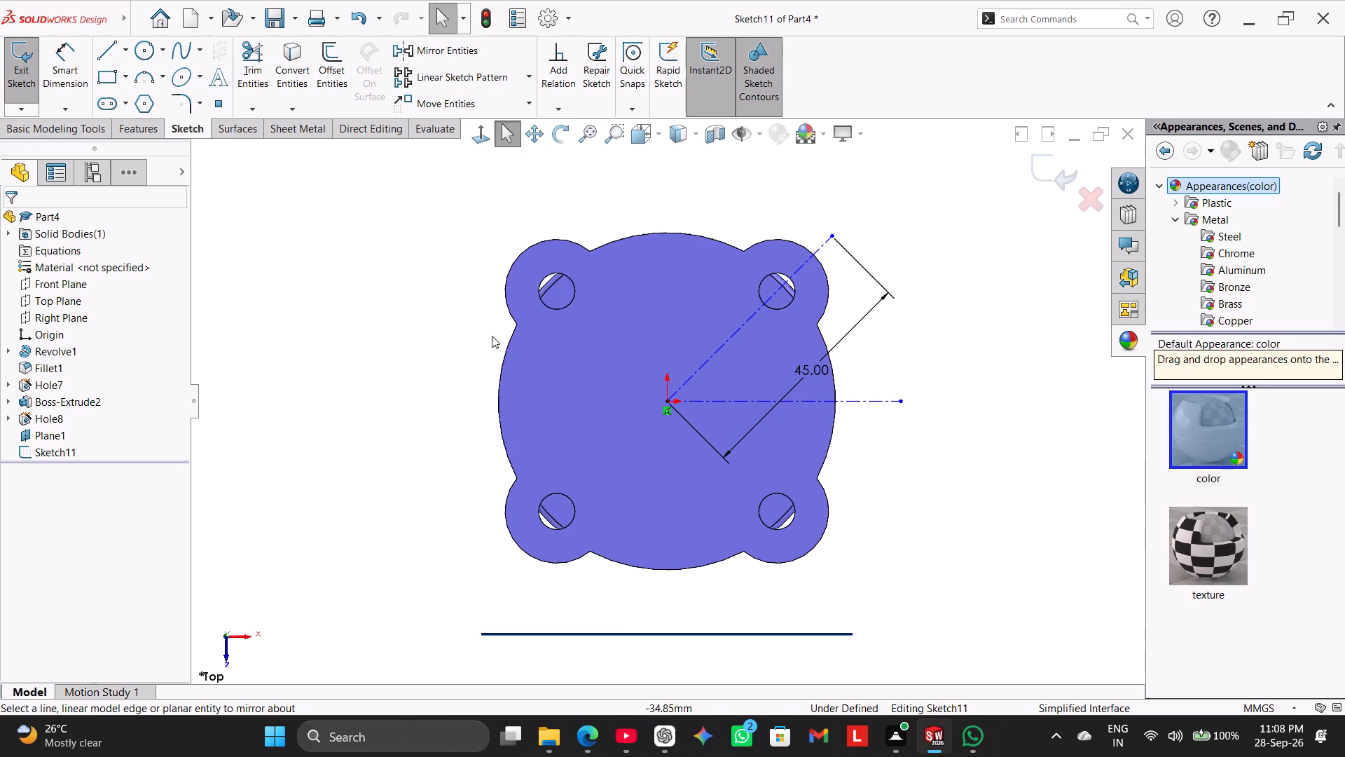
pyautogui.moveTo(466, 58); pyautogui.dragTo(473, 61)
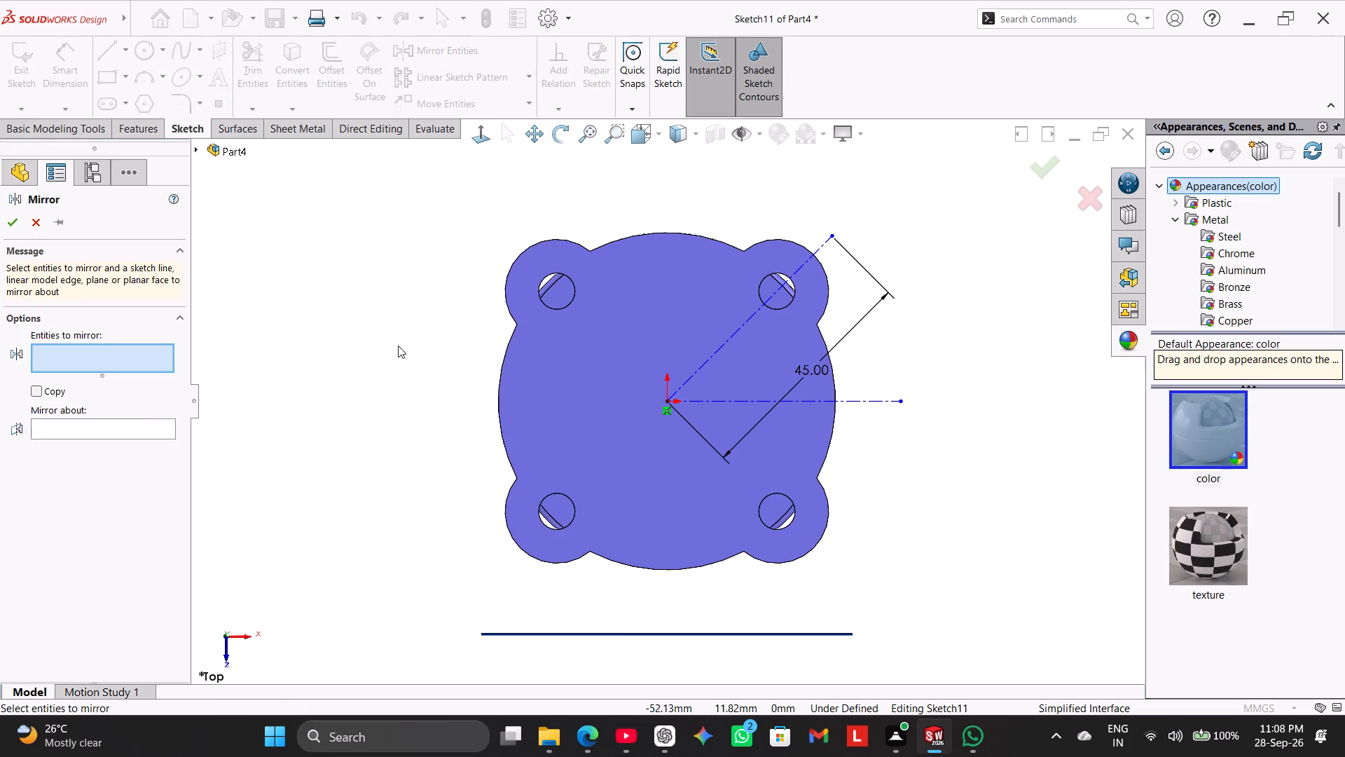
pyautogui.click(727, 345)
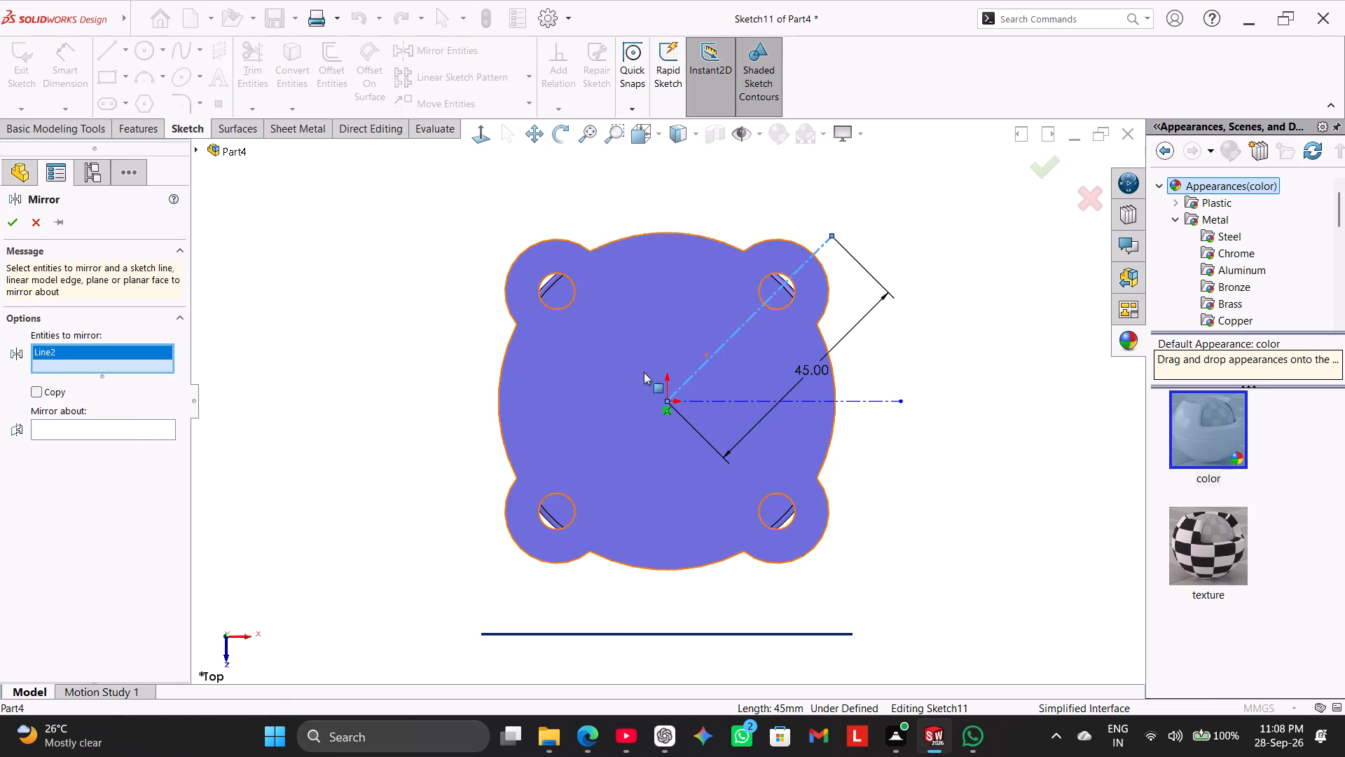
pyautogui.click(109, 423)
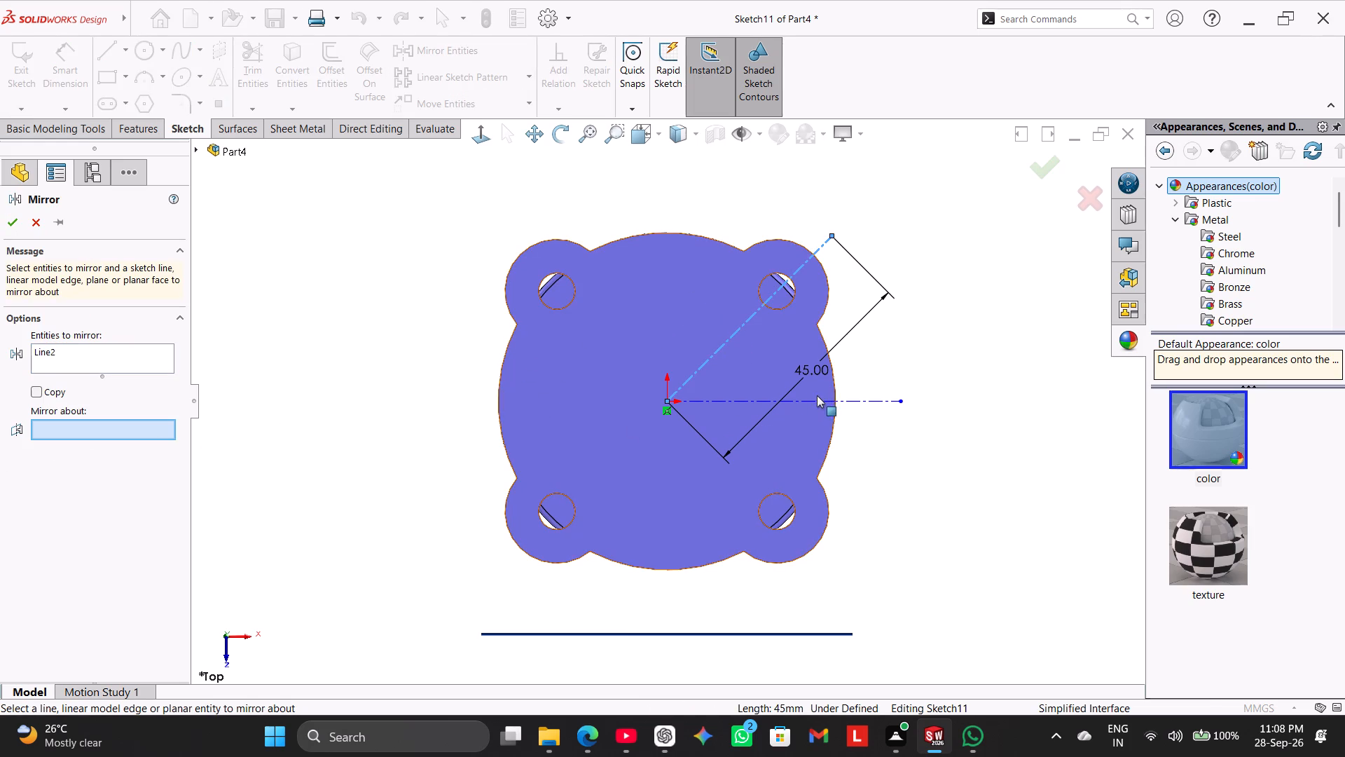
pyautogui.click(823, 402)
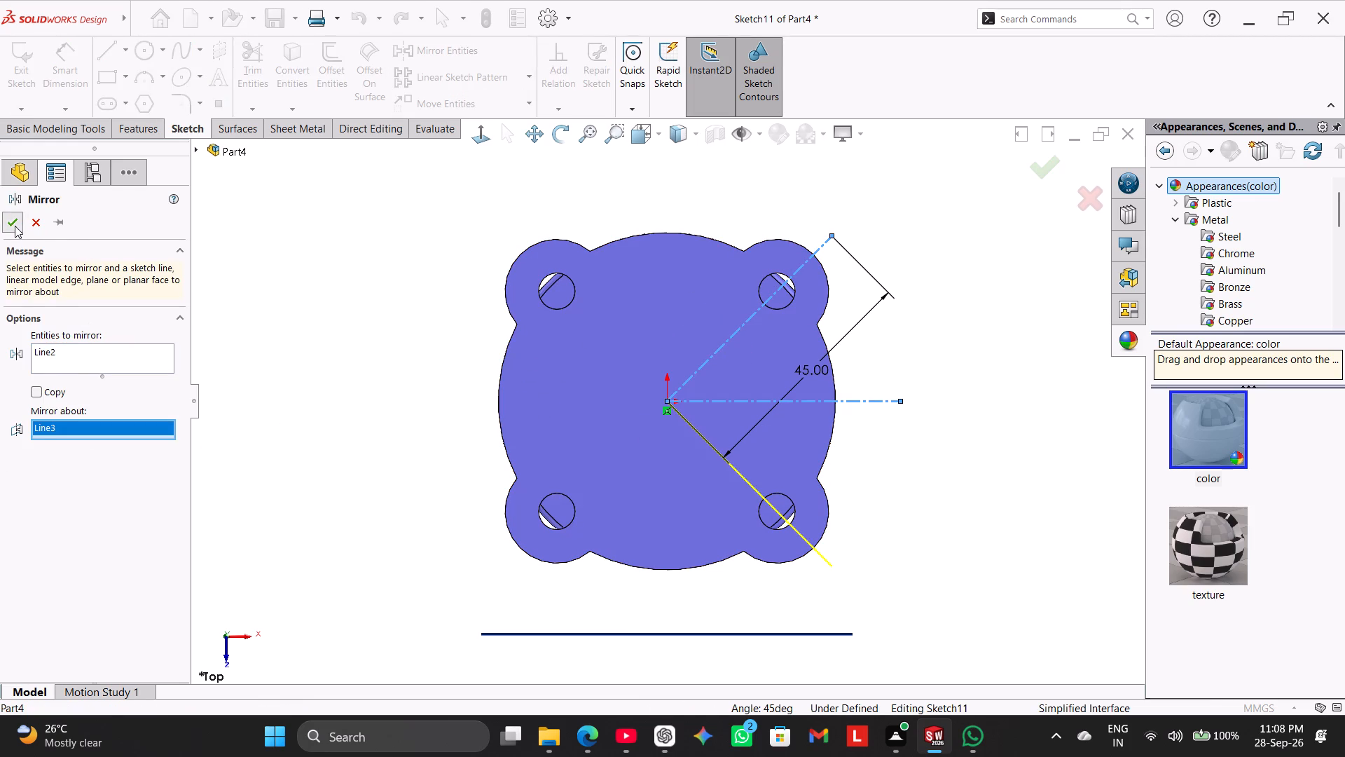
pyautogui.click(15, 226)
pyautogui.rightClick(360, 339)
pyautogui.click(309, 321)
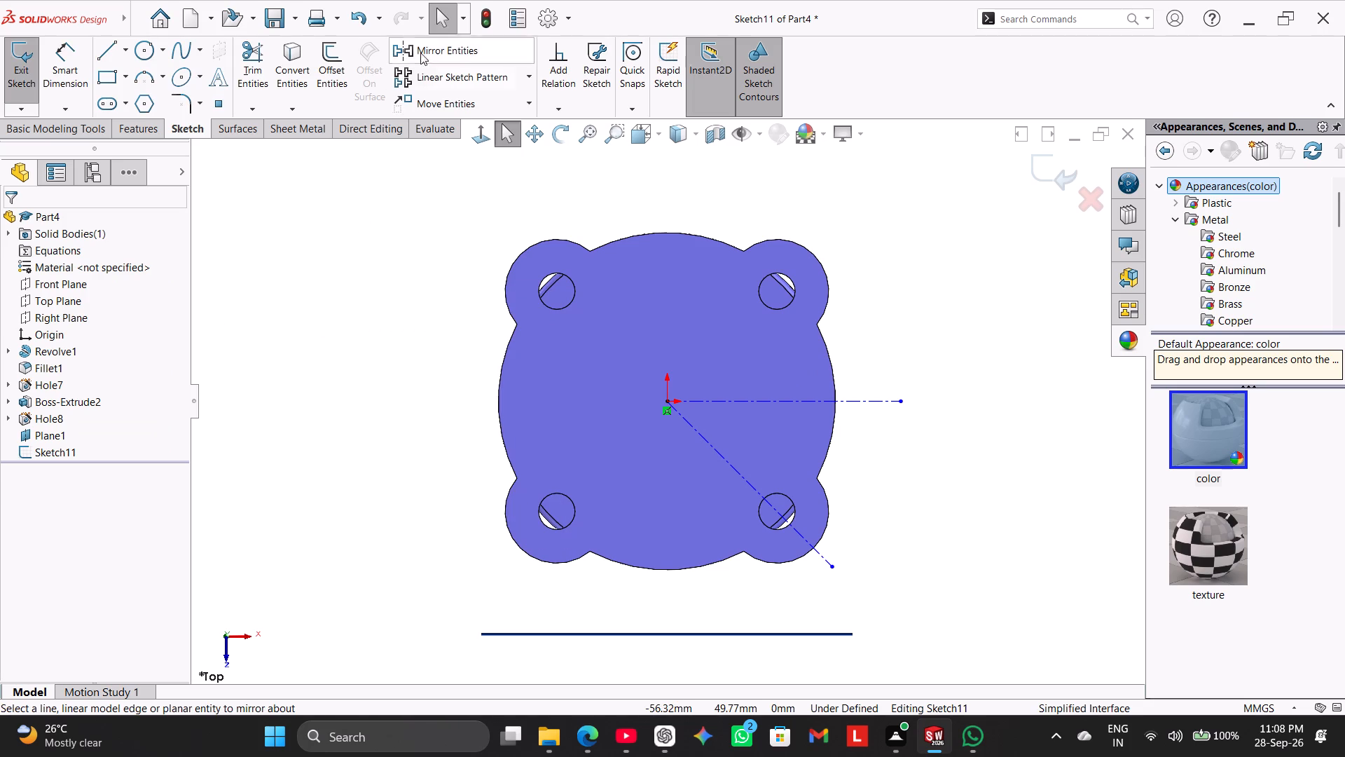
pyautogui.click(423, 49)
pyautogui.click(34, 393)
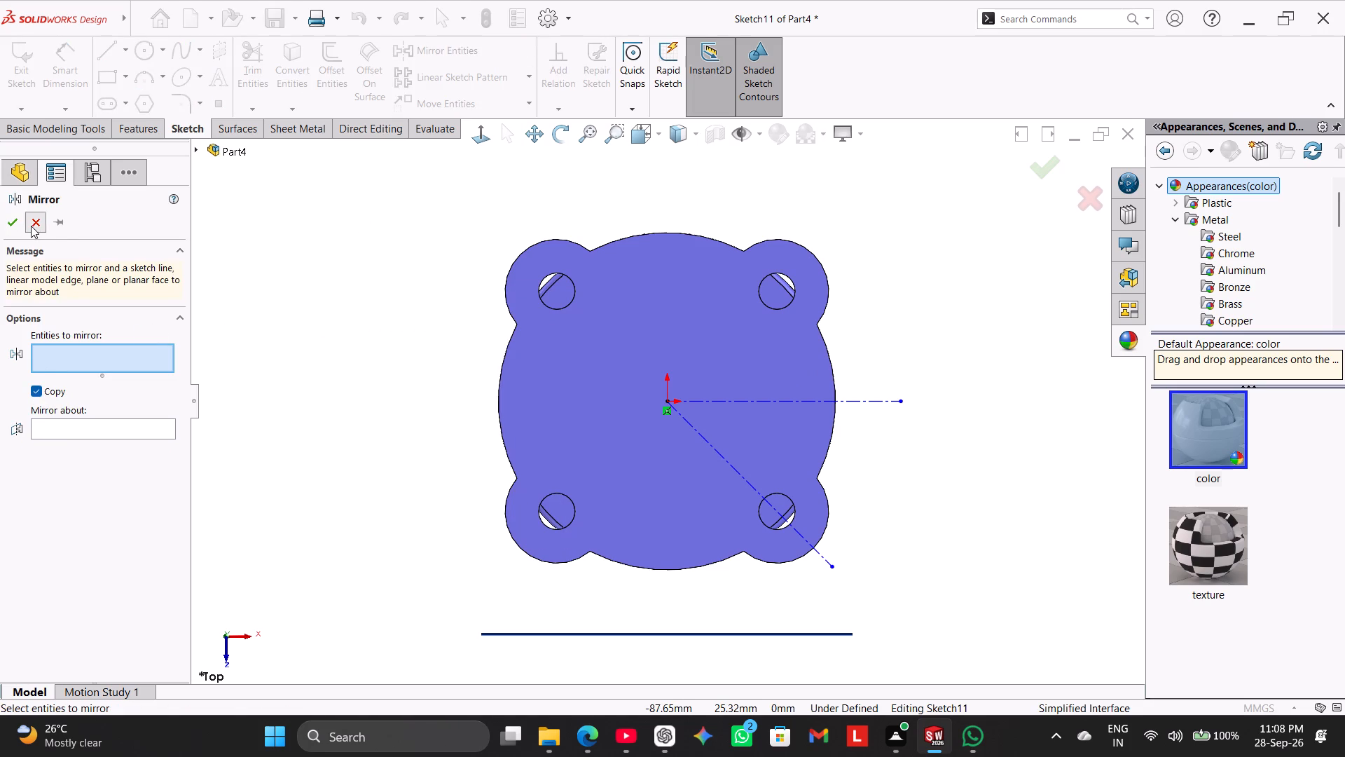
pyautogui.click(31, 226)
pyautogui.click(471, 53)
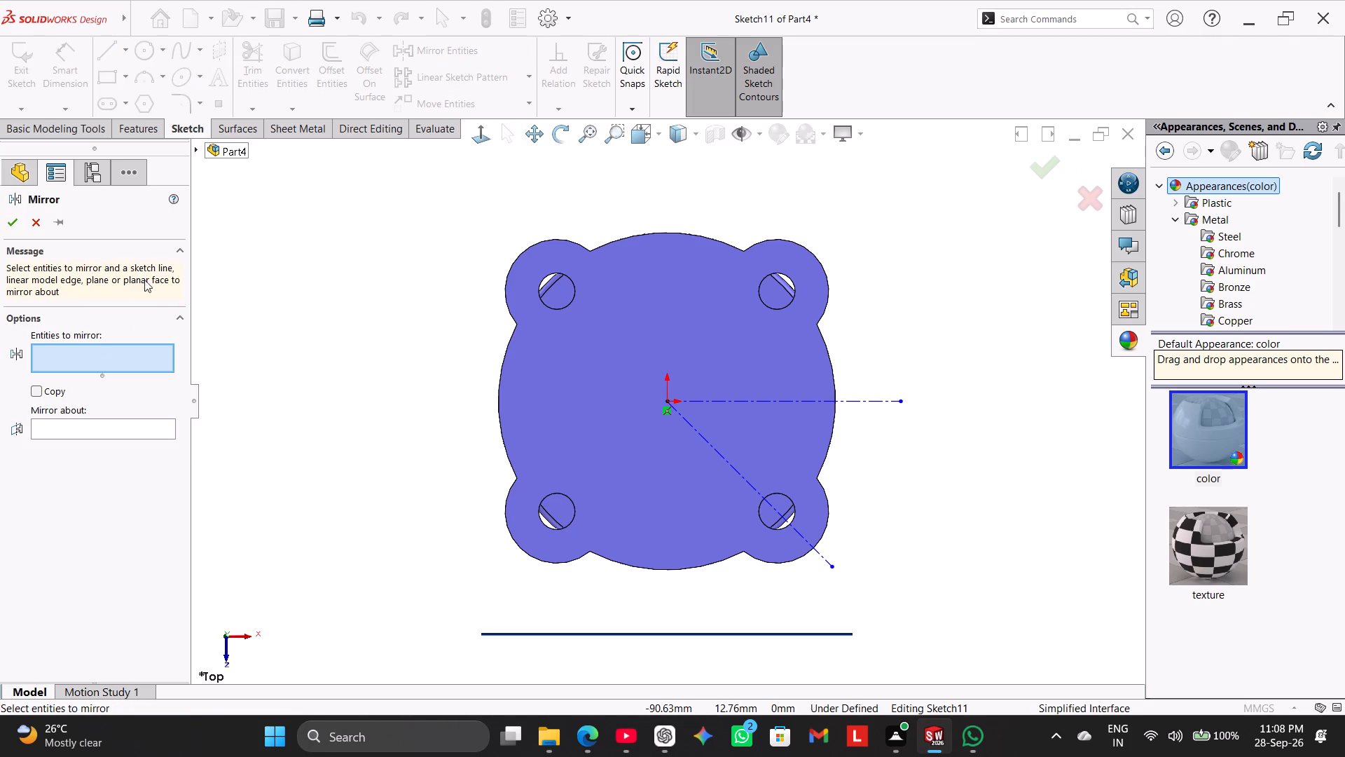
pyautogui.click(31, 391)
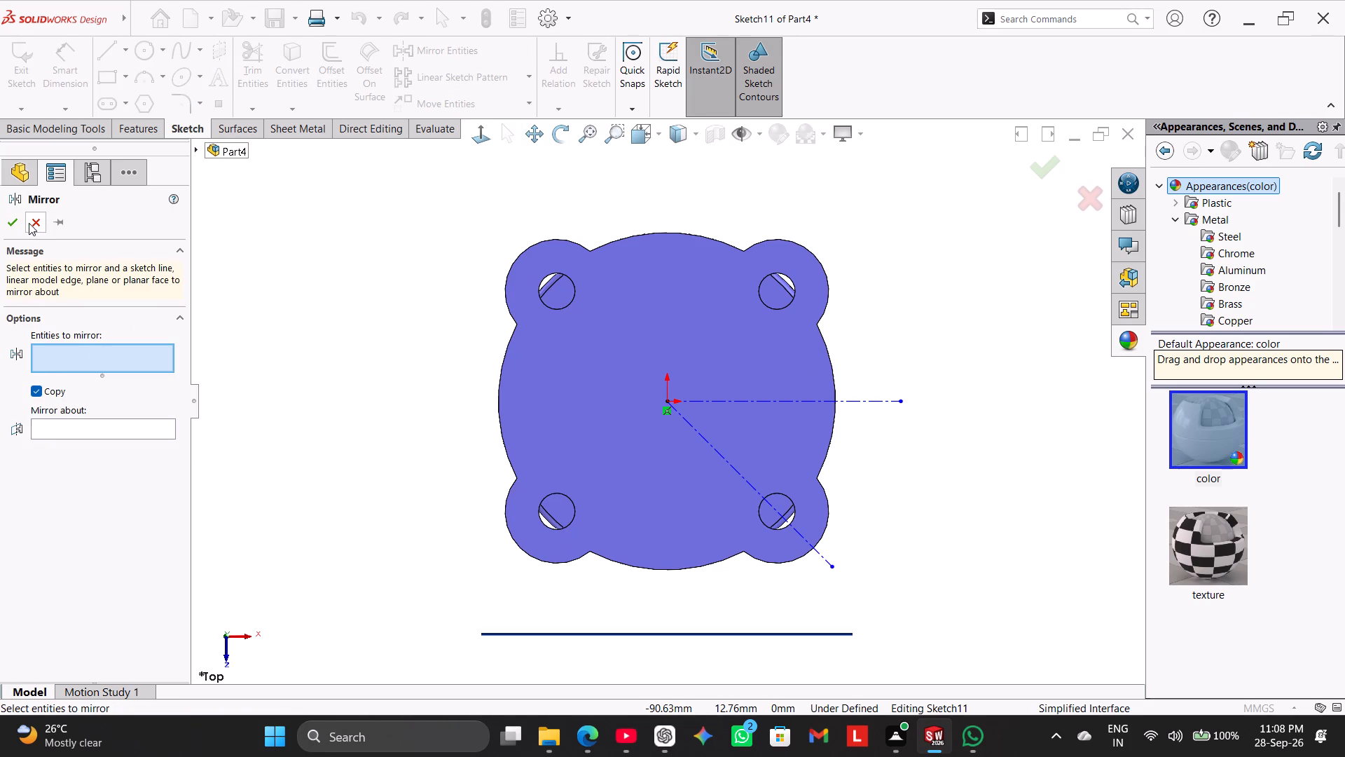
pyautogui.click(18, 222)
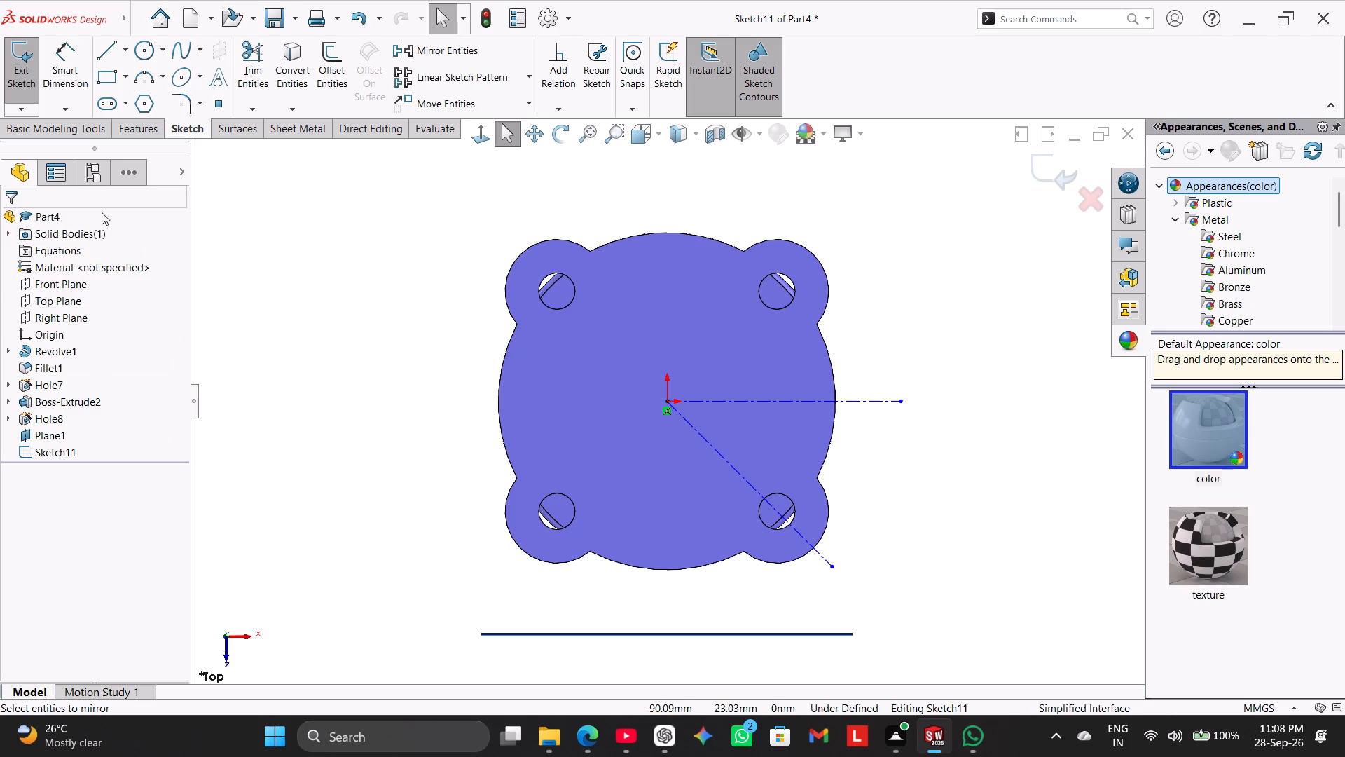
# Dimension the angle between the slanted and horizontal centerlines.
pyautogui.click(78, 65)
pyautogui.click(726, 460)
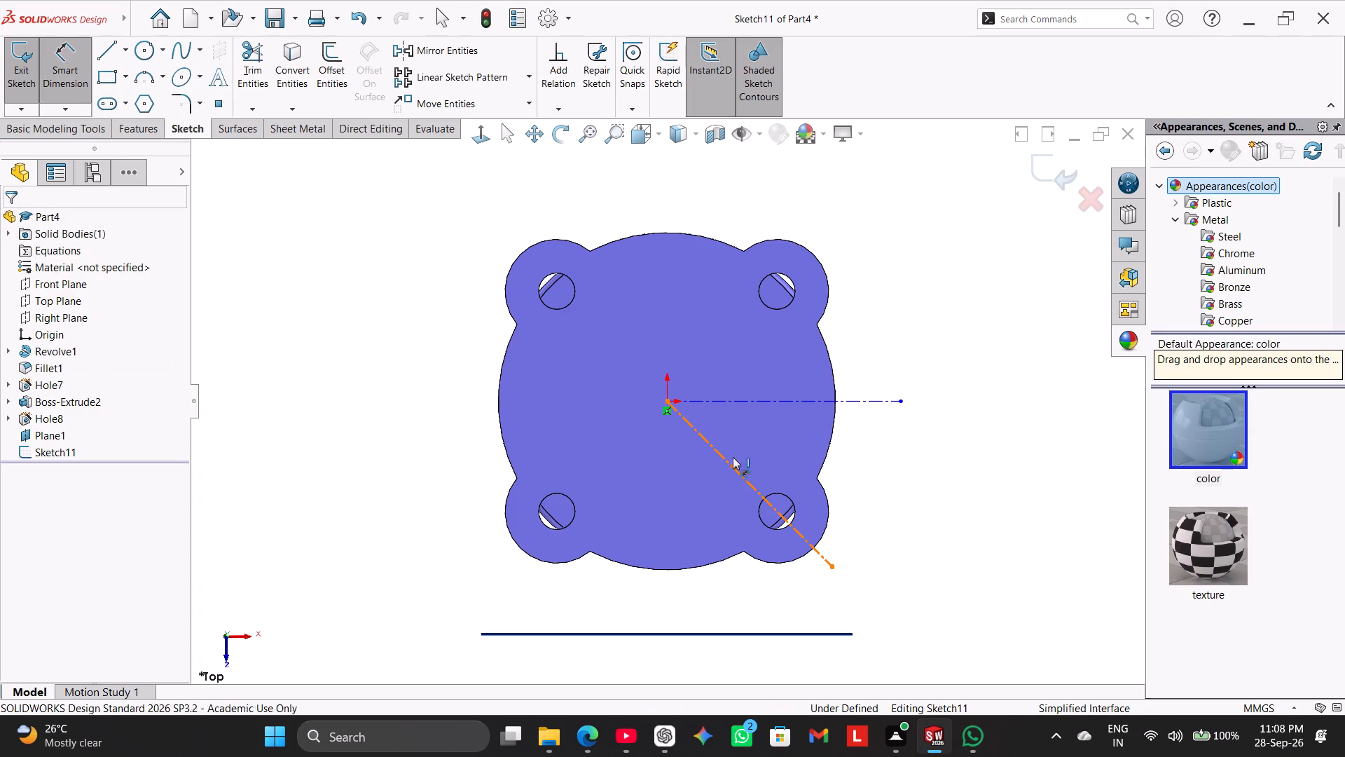
pyautogui.click(813, 403)
pyautogui.click(867, 440)
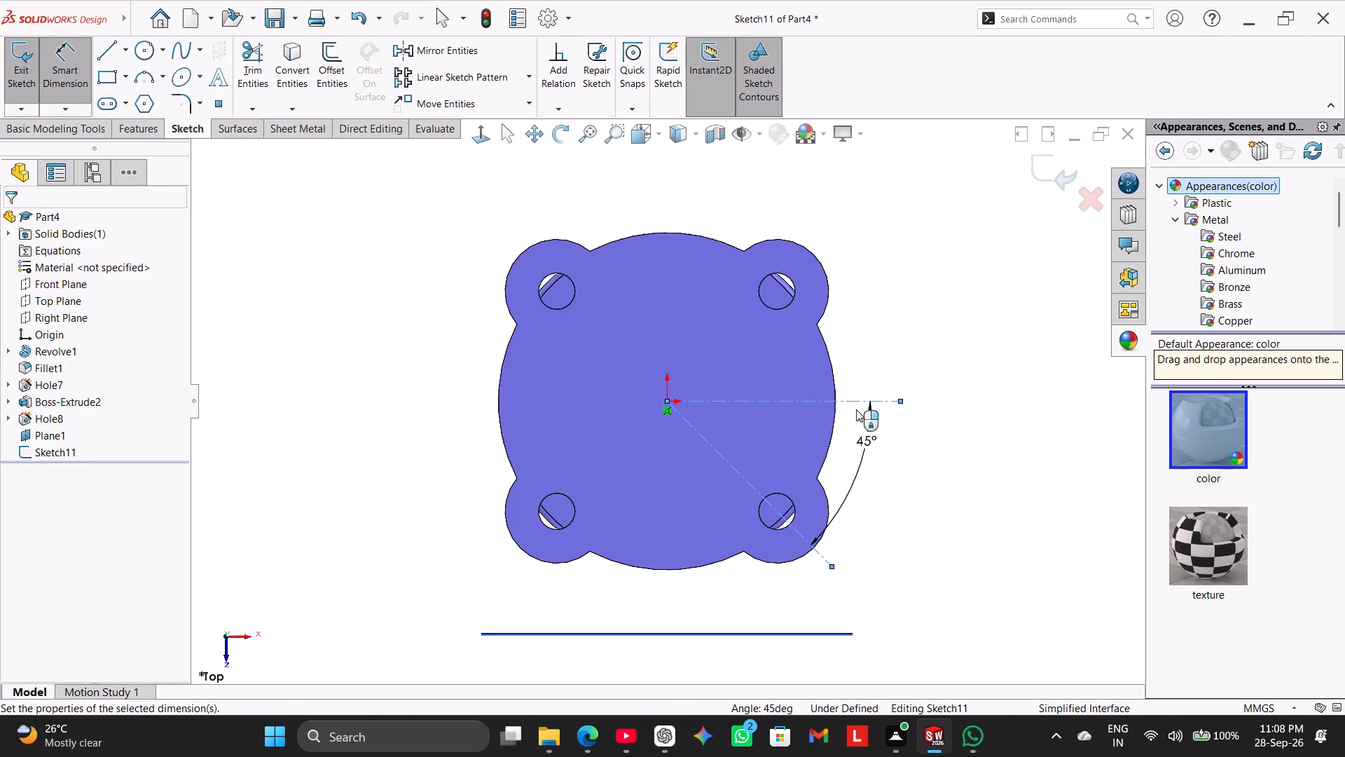
pyautogui.click(899, 350)
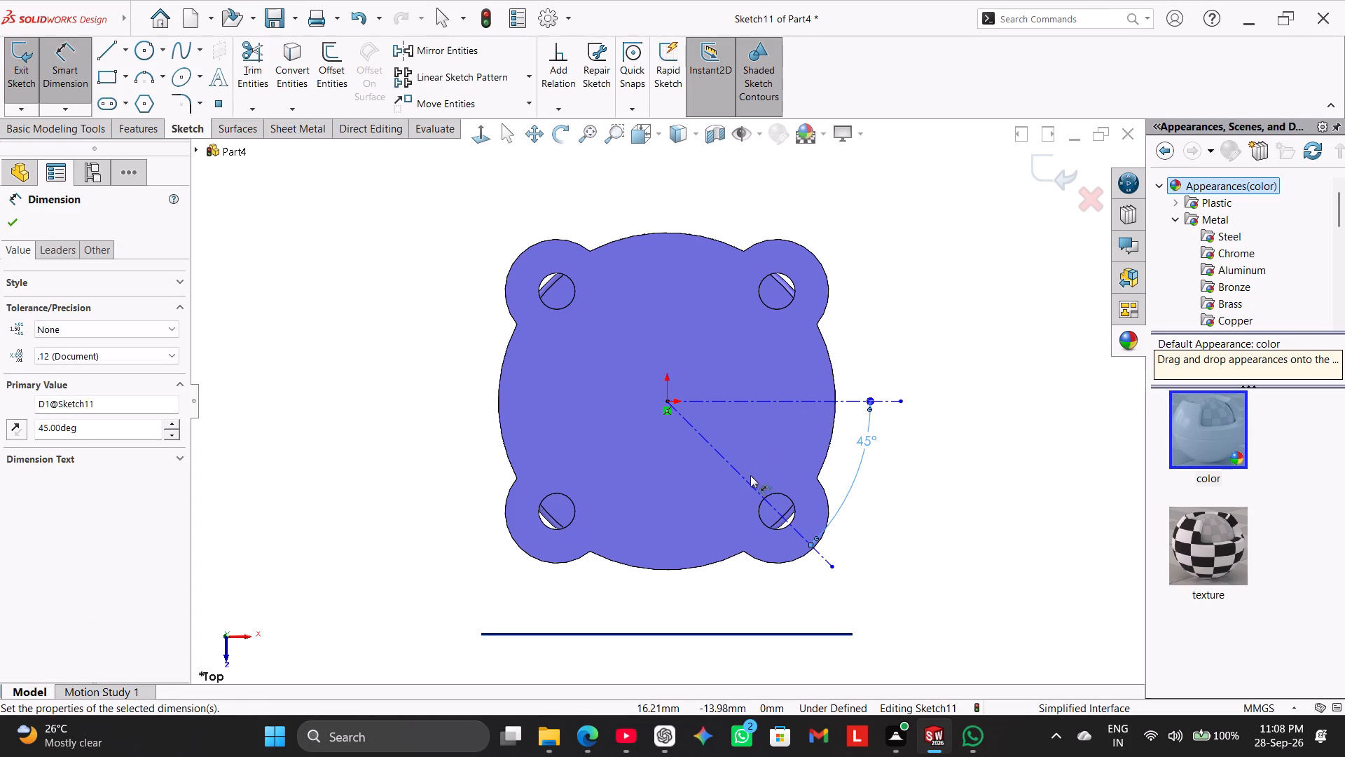
# Dimension the slanted centerline's length.
pyautogui.click(747, 479)
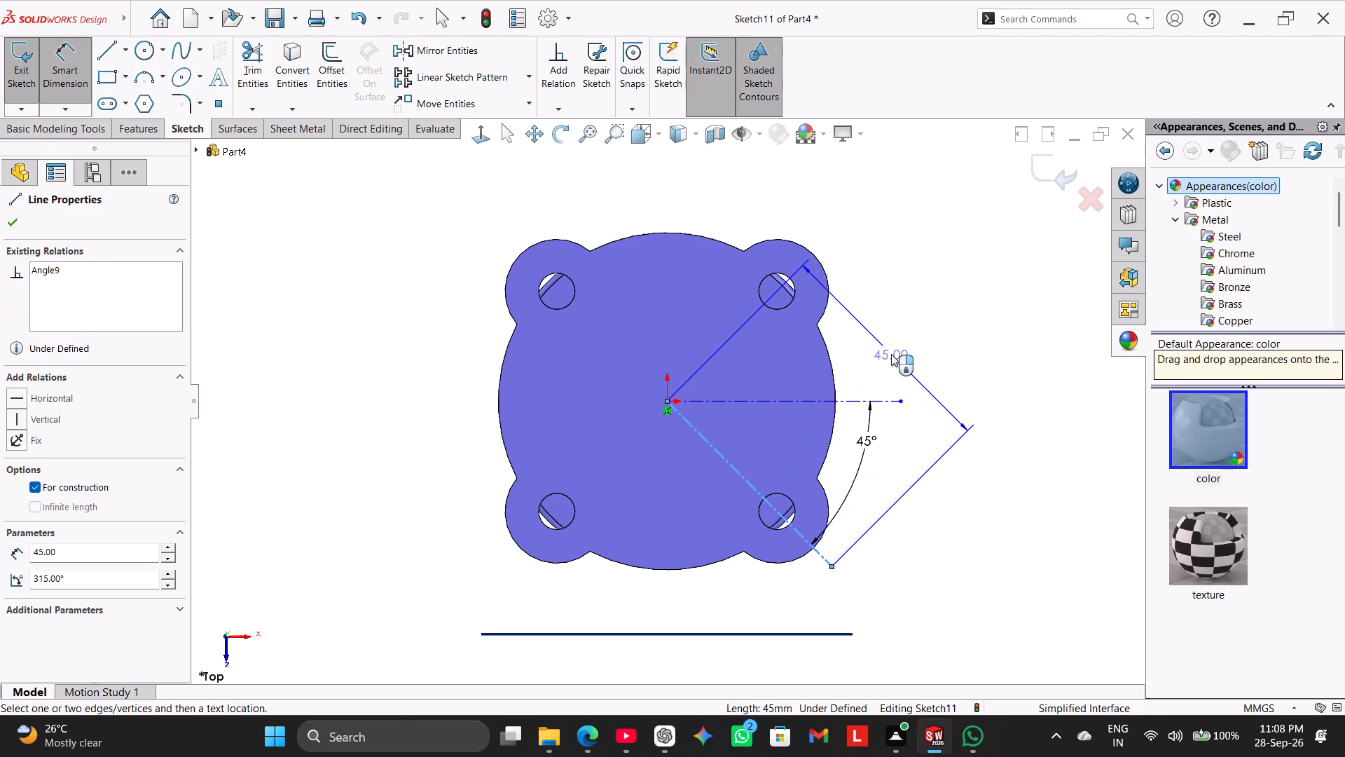
pyautogui.click(891, 354)
pyautogui.click(939, 265)
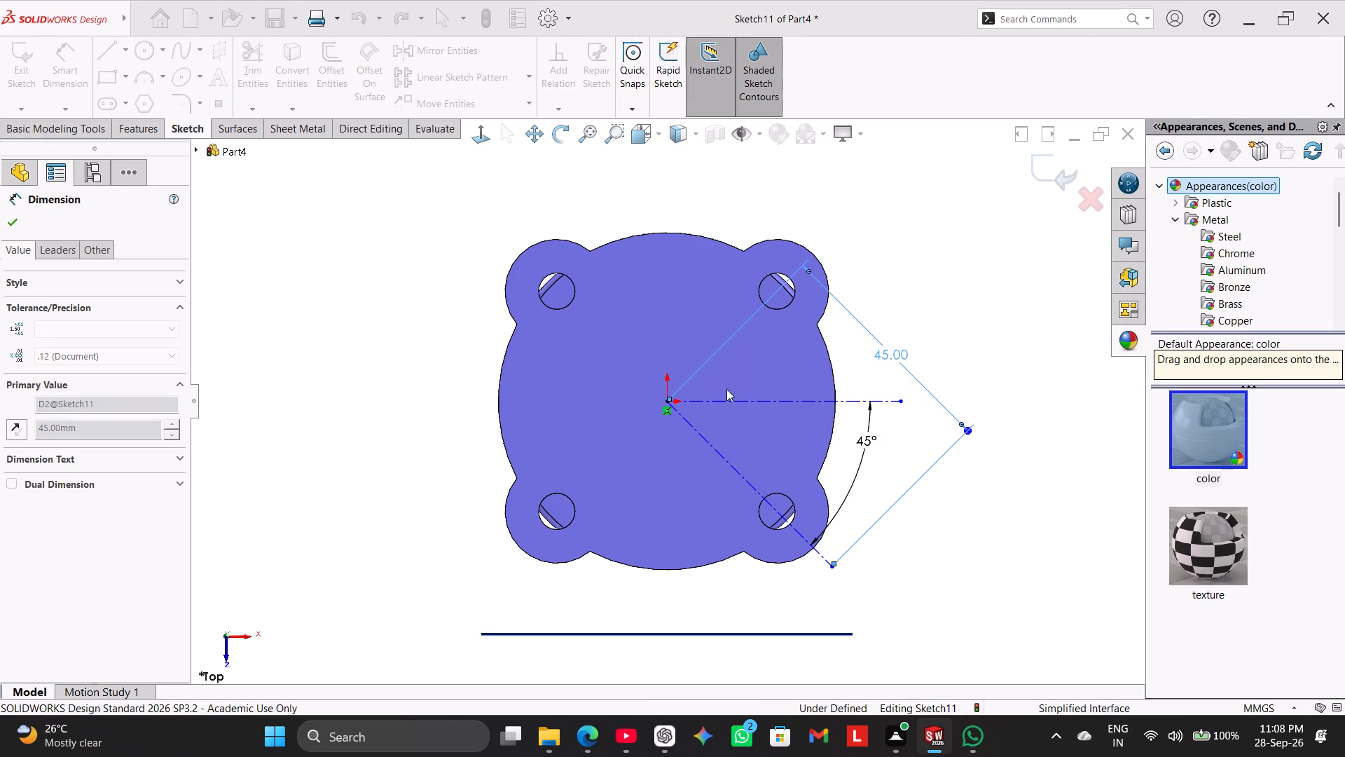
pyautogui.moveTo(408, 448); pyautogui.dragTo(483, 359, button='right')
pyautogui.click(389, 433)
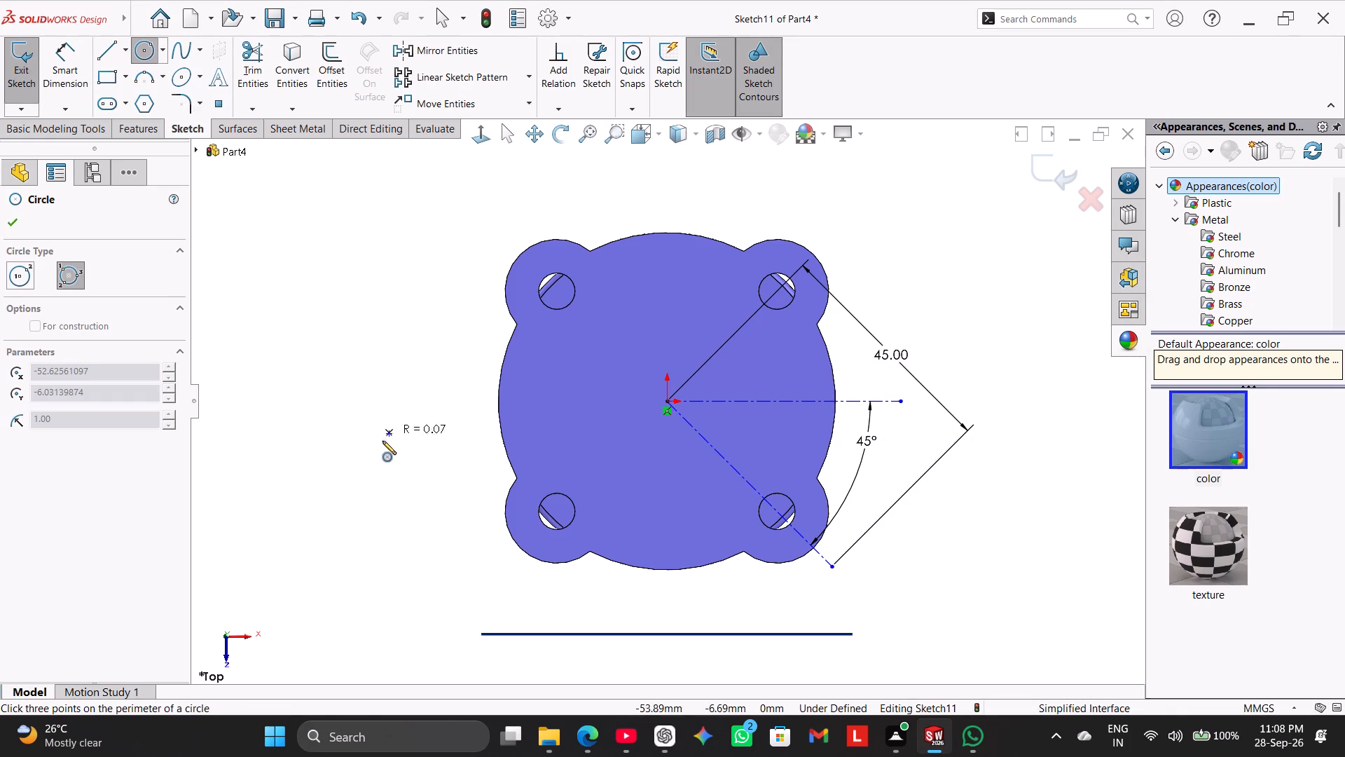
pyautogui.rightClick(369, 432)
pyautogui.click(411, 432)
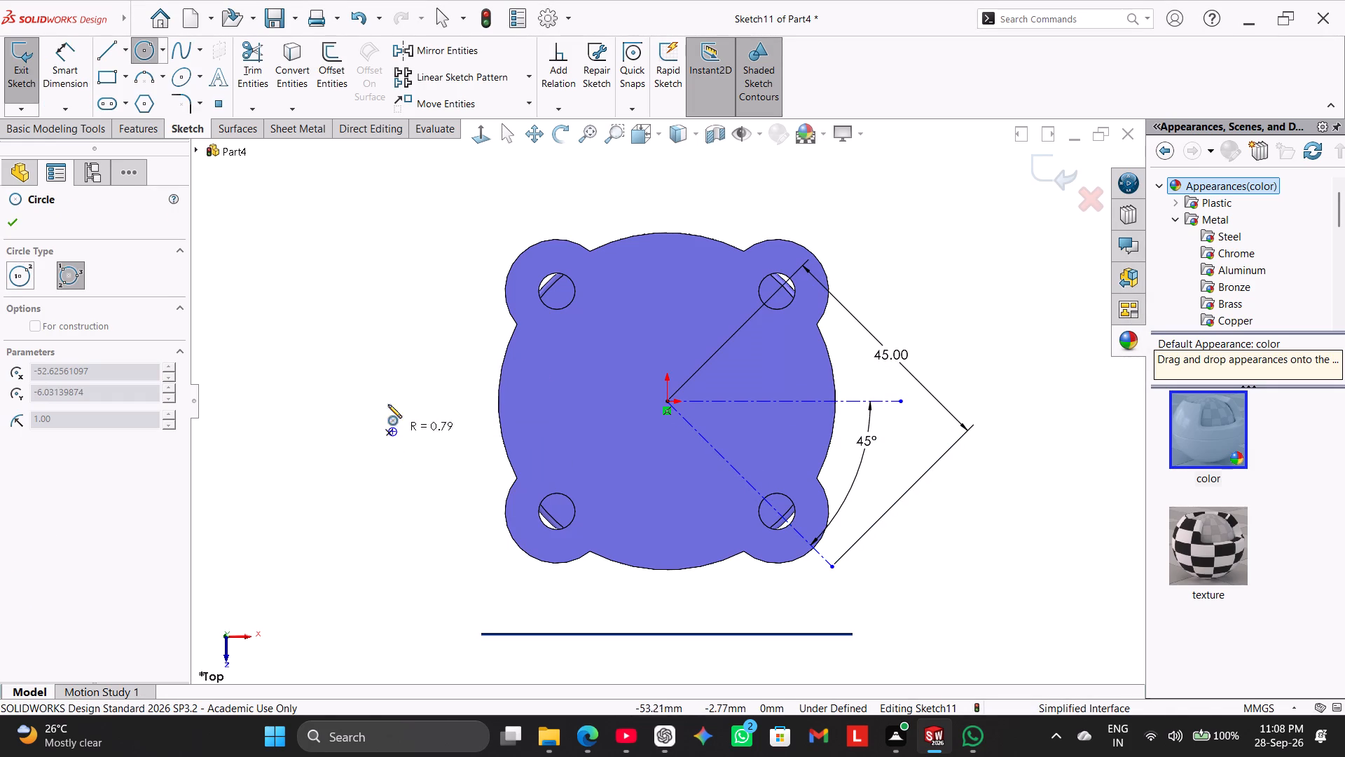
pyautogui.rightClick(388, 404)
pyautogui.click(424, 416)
# Add a horizontal relation to the undimensioned mirrored centerline and exit the sketch.
pyautogui.rightClick(767, 401)
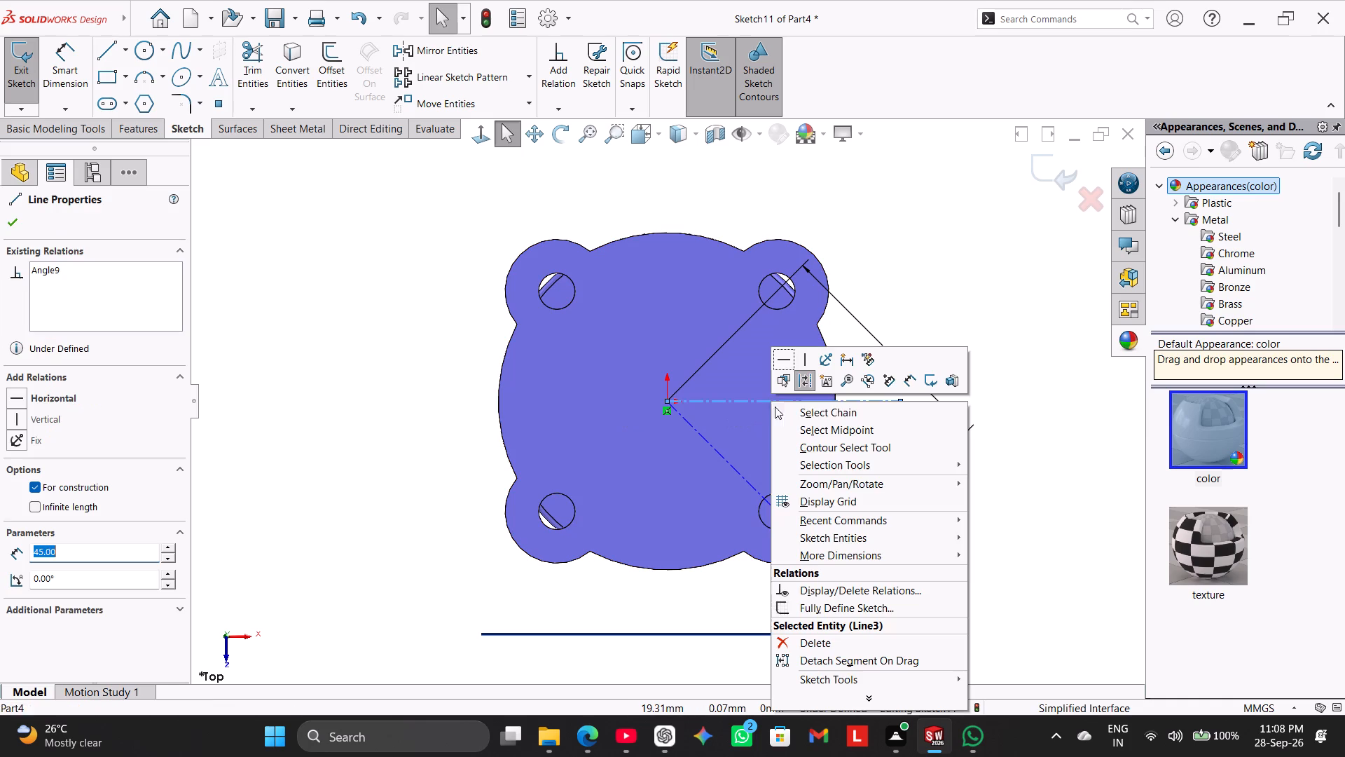
pyautogui.click(781, 357)
pyautogui.rightClick(736, 468)
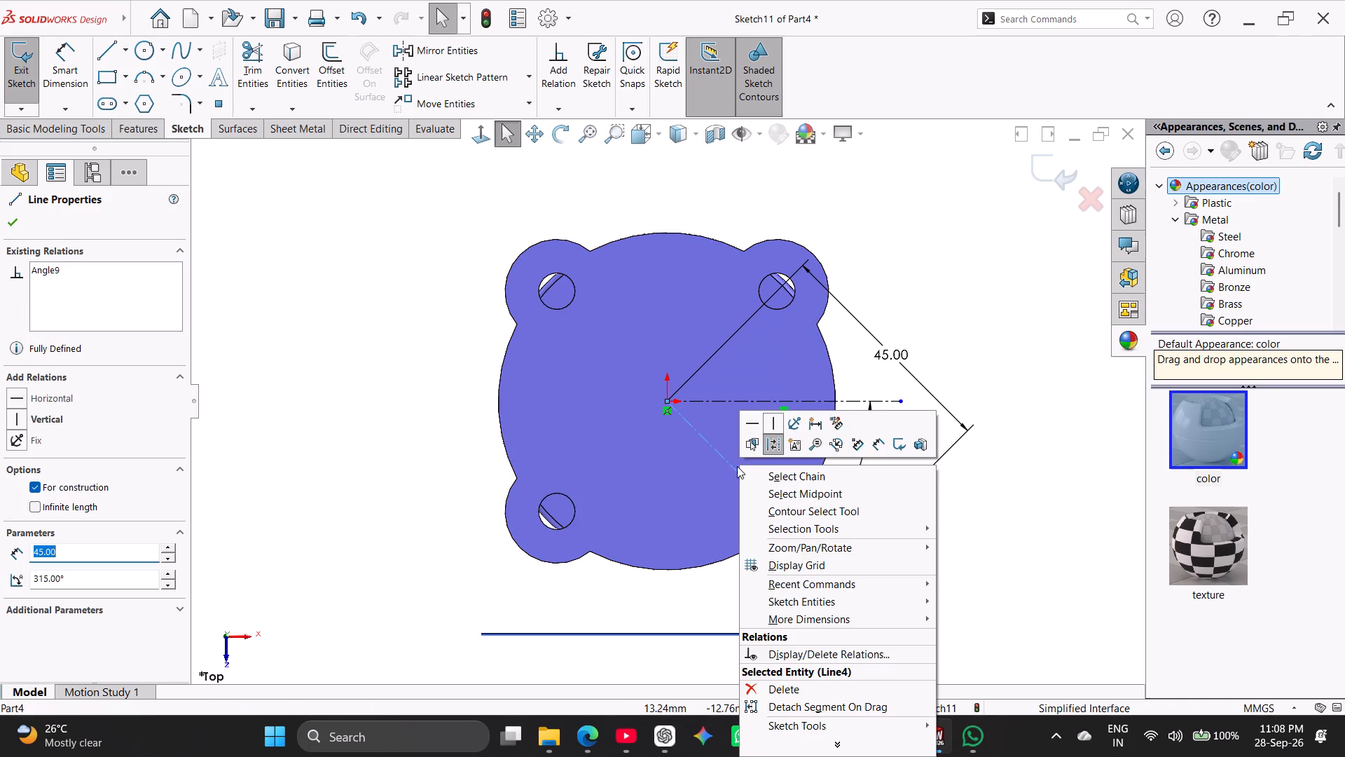
pyautogui.click(391, 441)
pyautogui.moveTo(382, 532); pyautogui.dragTo(529, 350, button='right')
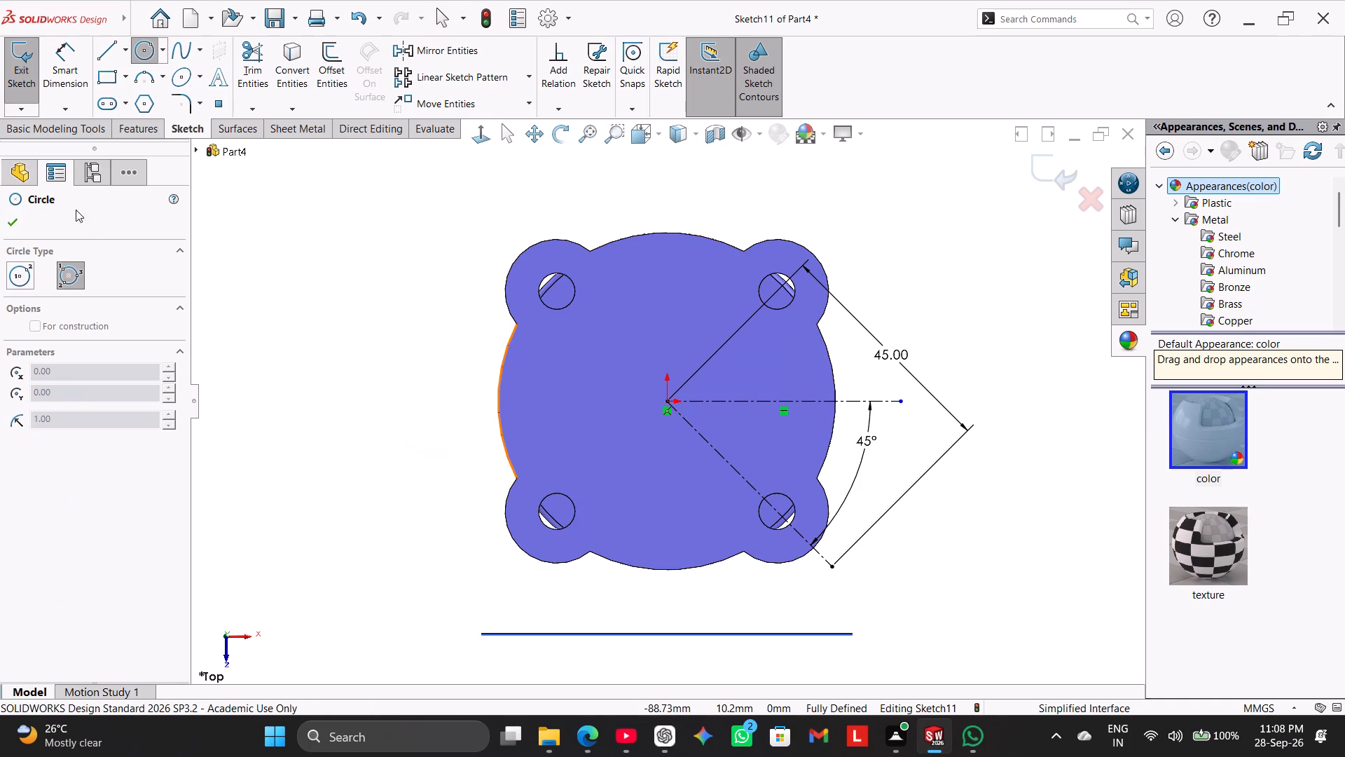
pyautogui.click(23, 64)
# Examine how the repositioned centerlines lie relative to the flange, base holes and offset plane in isometric and plan views.
pyautogui.moveTo(294, 461); pyautogui.dragTo(442, 308, button='right')
pyautogui.click(370, 409)
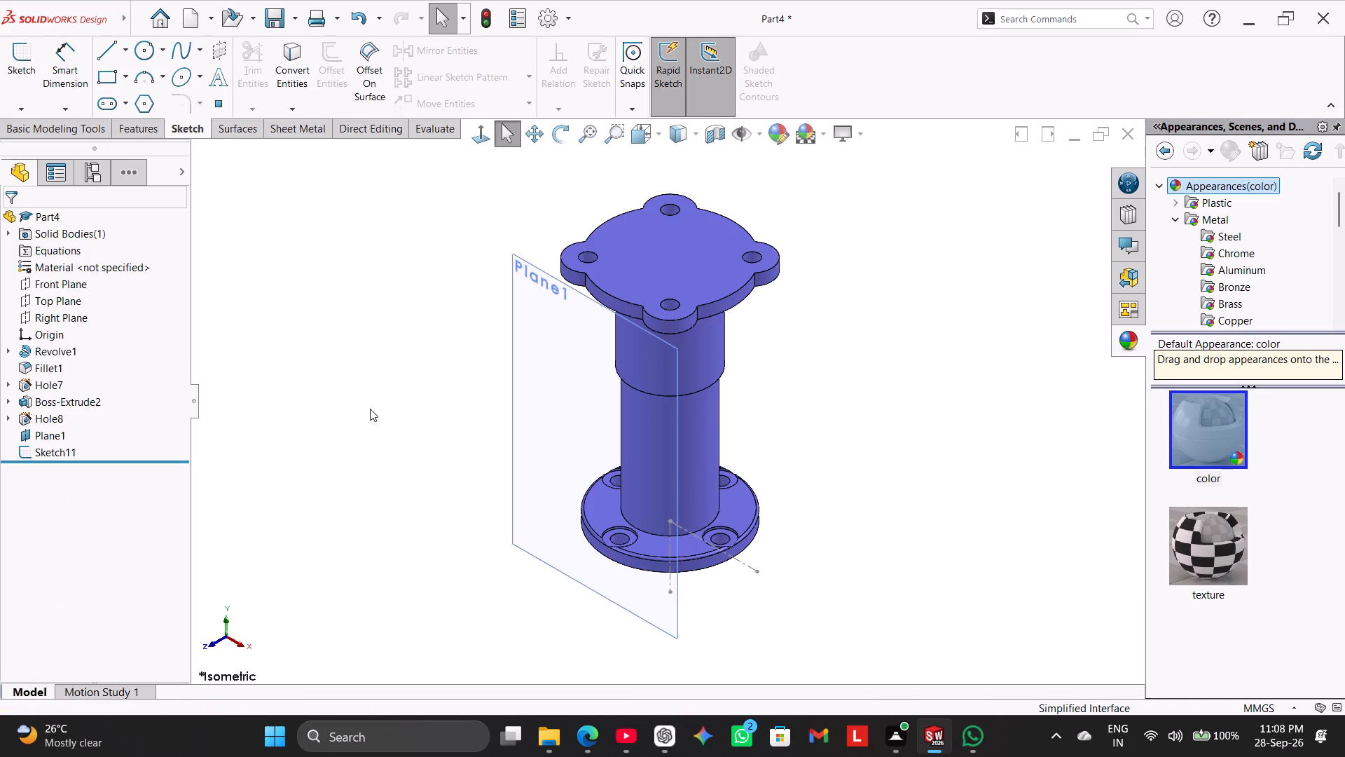
pyautogui.moveTo(404, 469); pyautogui.dragTo(391, 534, button='middle')
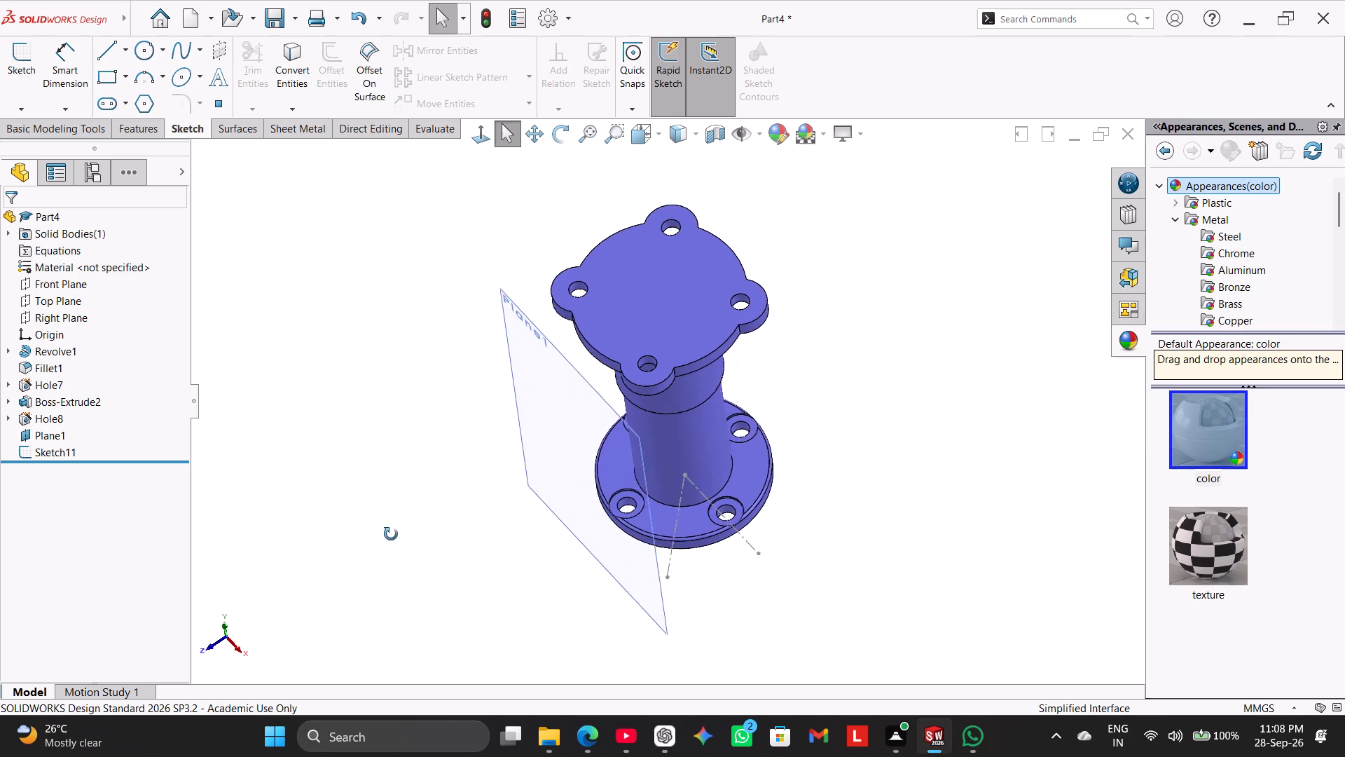
pyautogui.moveTo(391, 534); pyautogui.dragTo(389, 532, button='middle')
pyautogui.click(391, 521)
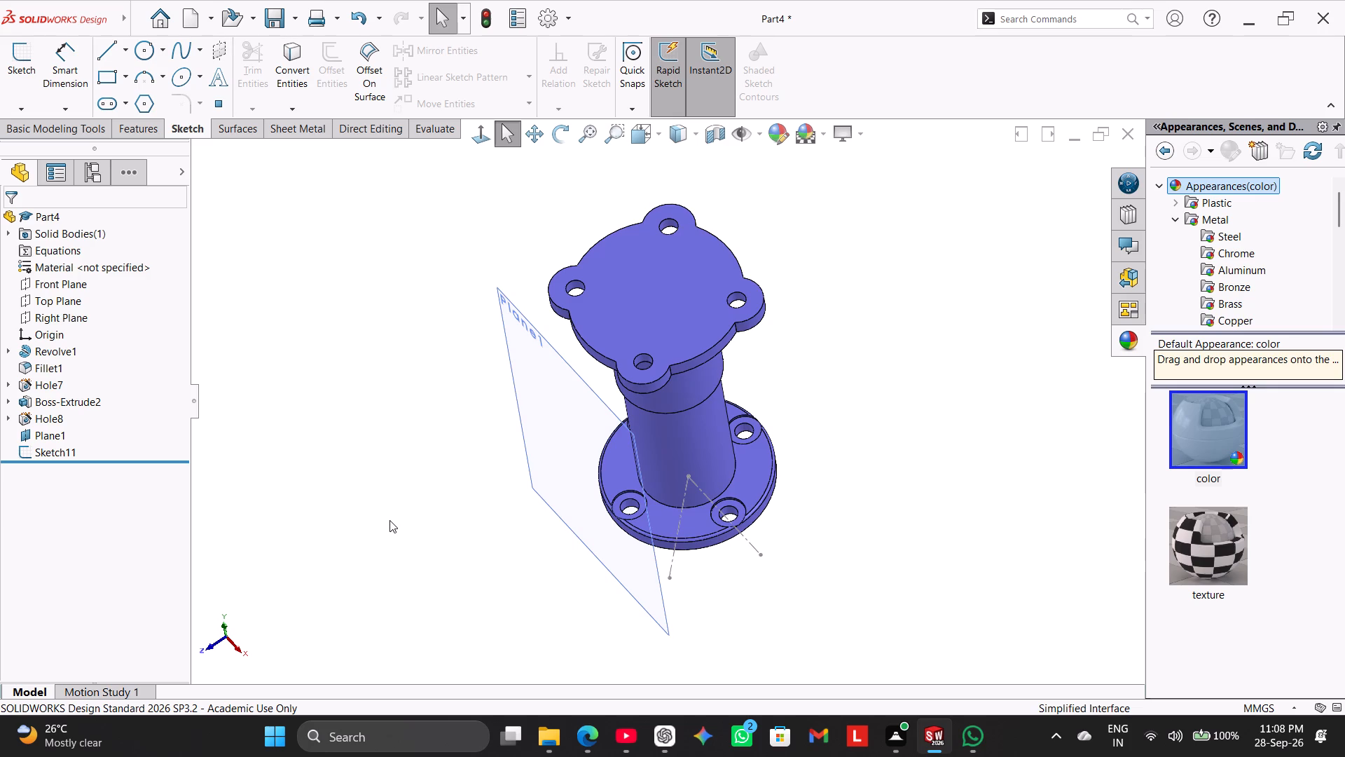
pyautogui.moveTo(389, 538); pyautogui.dragTo(389, 593, button='middle')
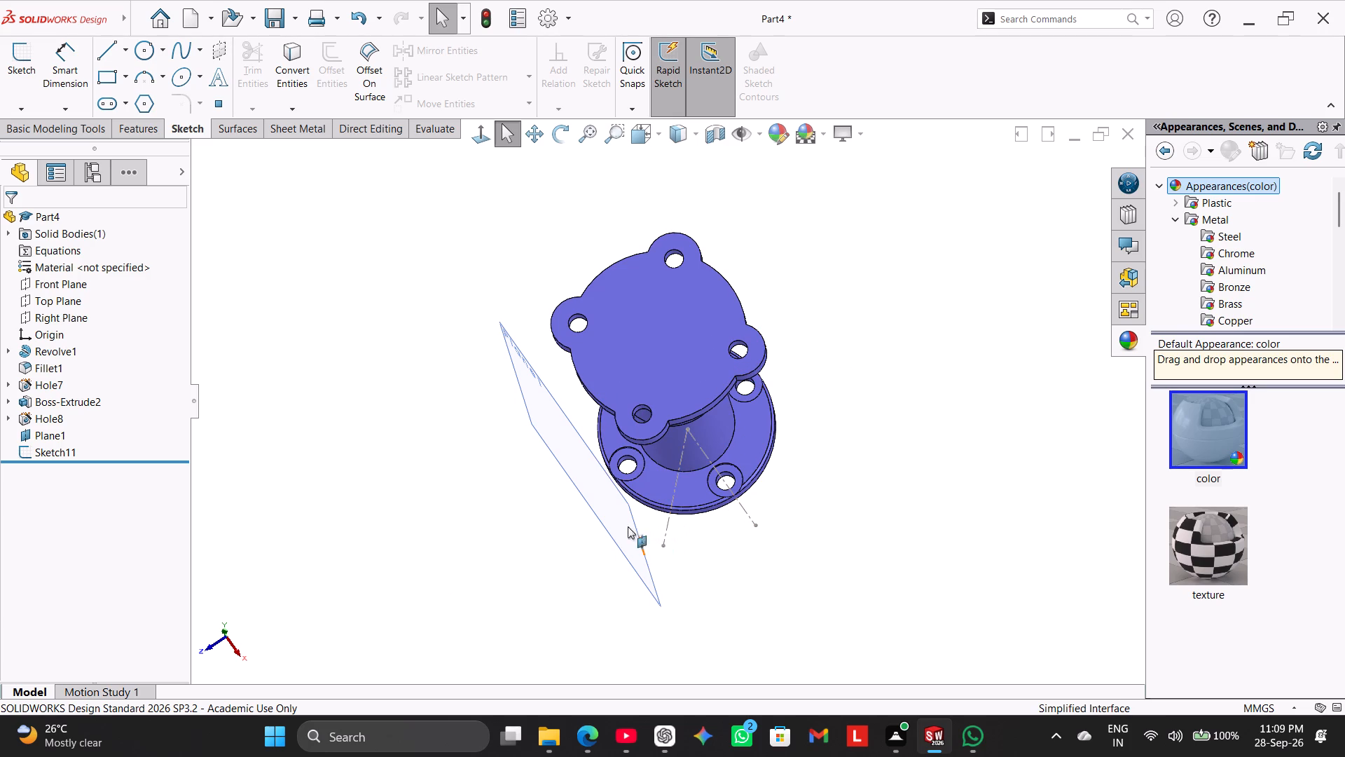
pyautogui.click(480, 149)
pyautogui.click(480, 132)
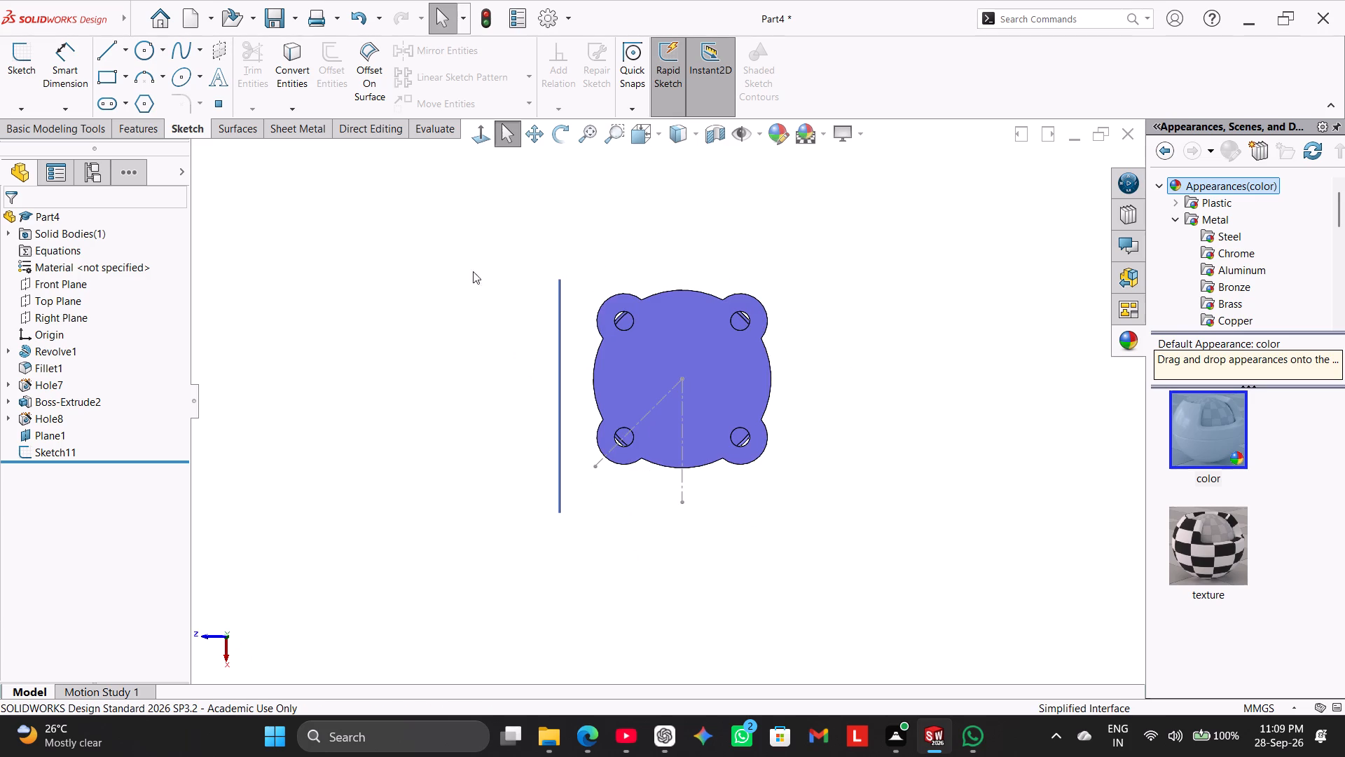
# Start a new sketch on the Top Plane.
pyautogui.click(76, 315)
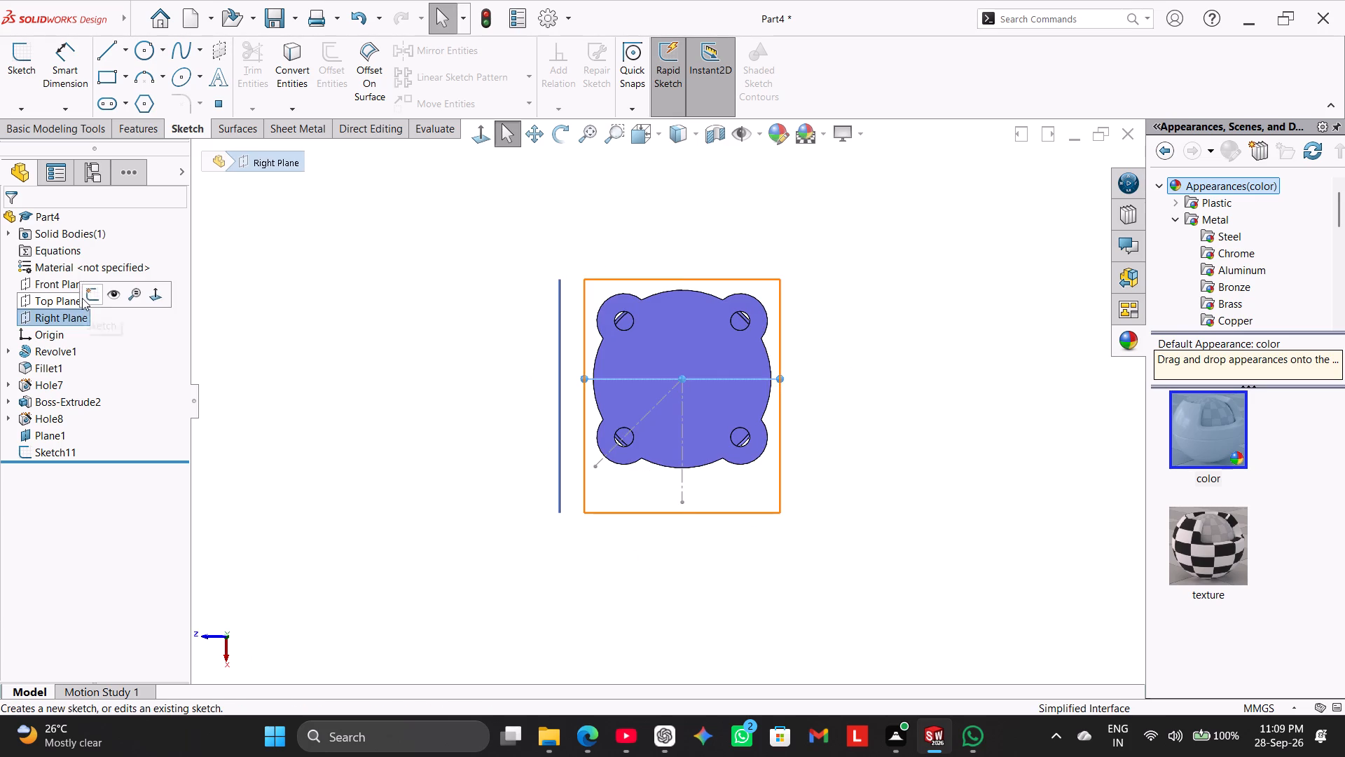
pyautogui.click(68, 295)
pyautogui.click(85, 273)
pyautogui.click(284, 378)
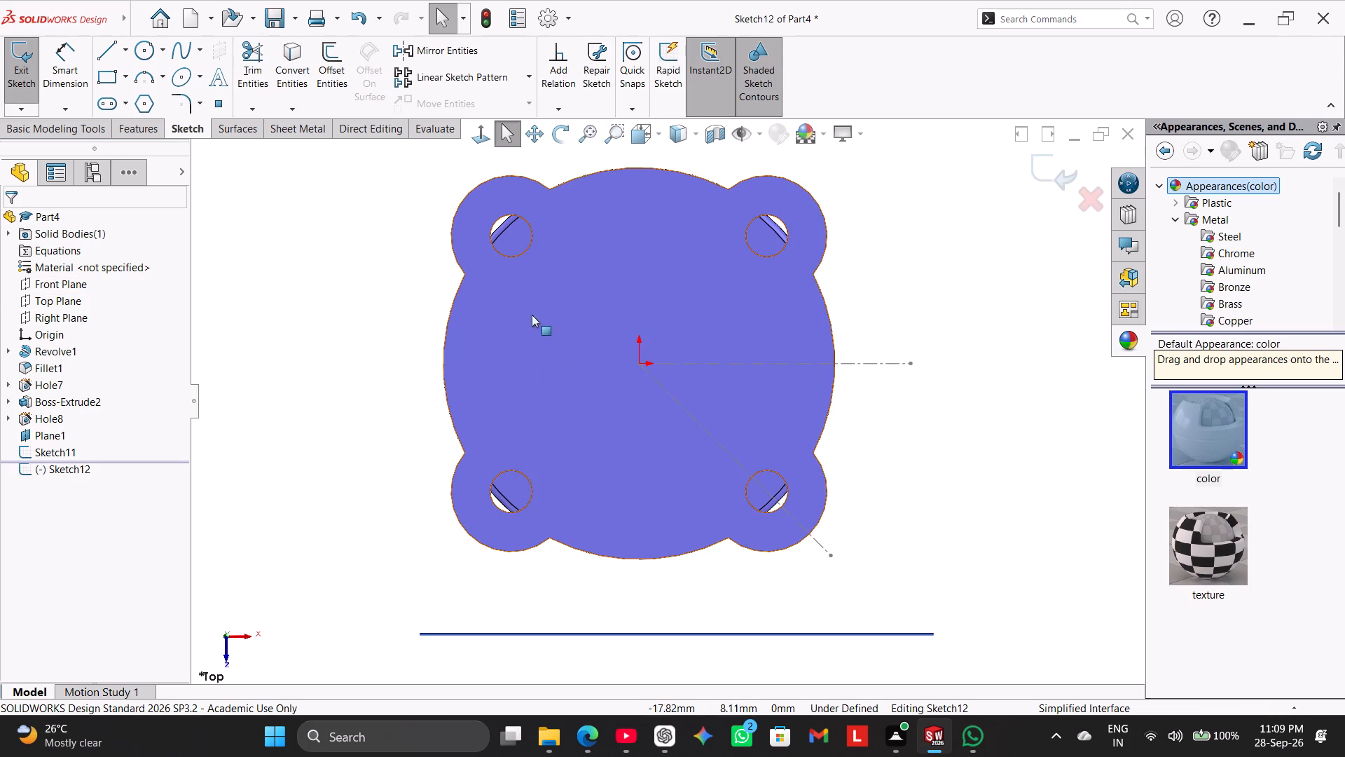
# Edit the centerline sketch and mirror the slanted centerline about the horizontal centerline without keeping a copy of the original.
pyautogui.doubleClick(708, 431)
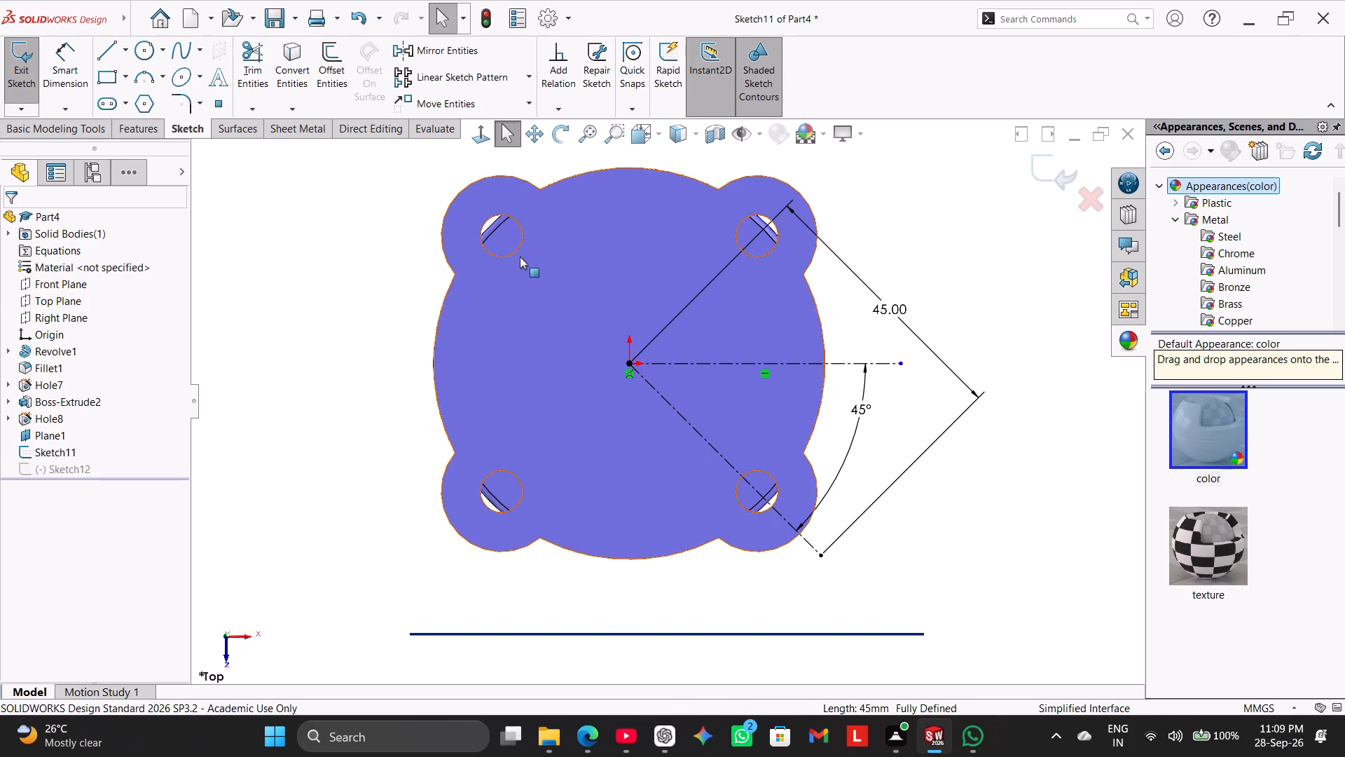
pyautogui.click(450, 44)
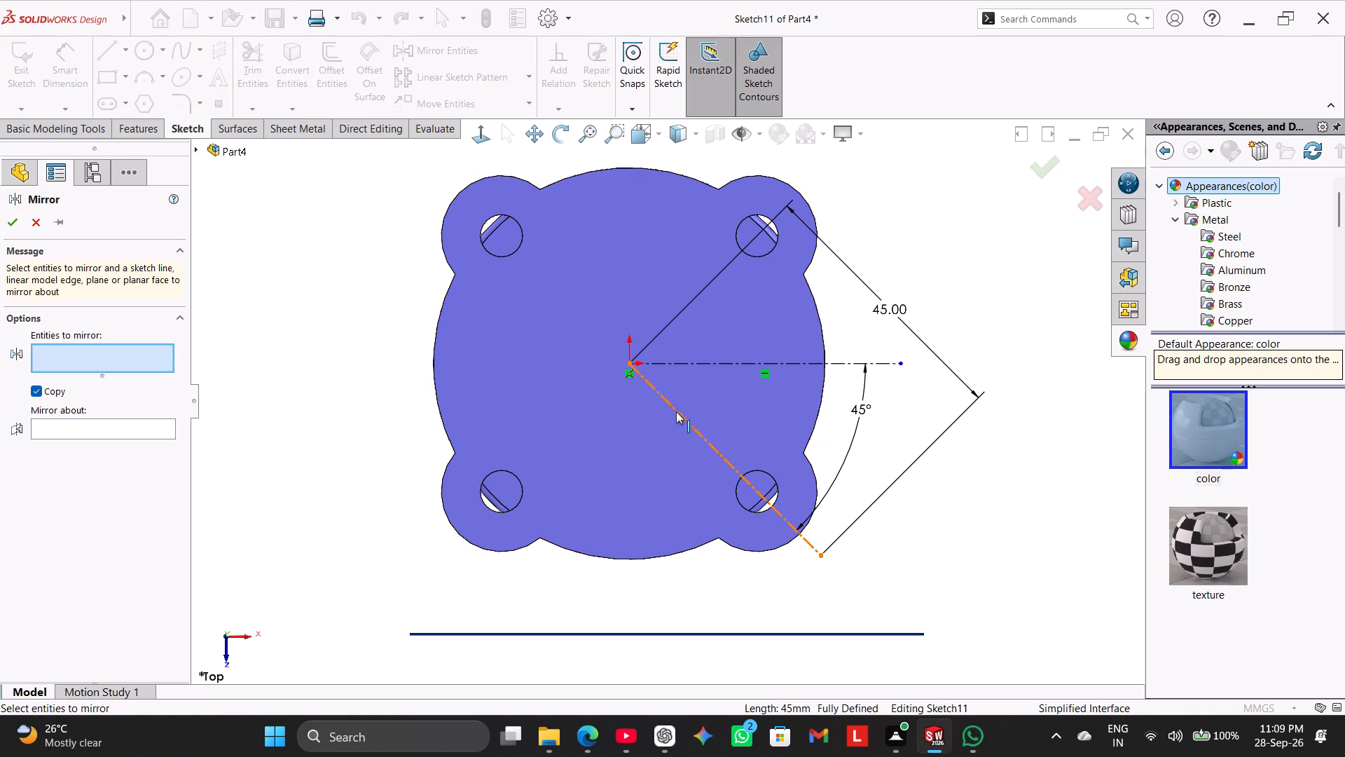
pyautogui.click(678, 411)
pyautogui.click(151, 427)
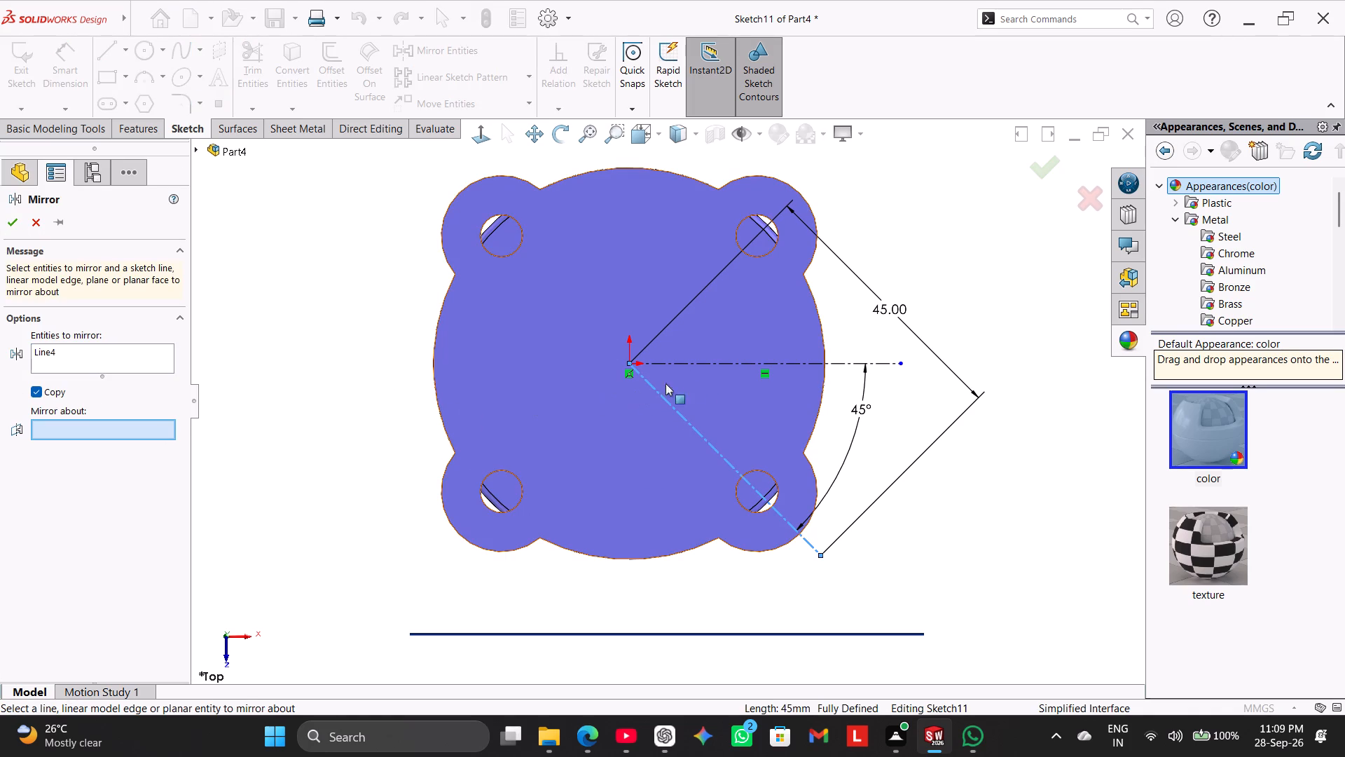
pyautogui.click(698, 364)
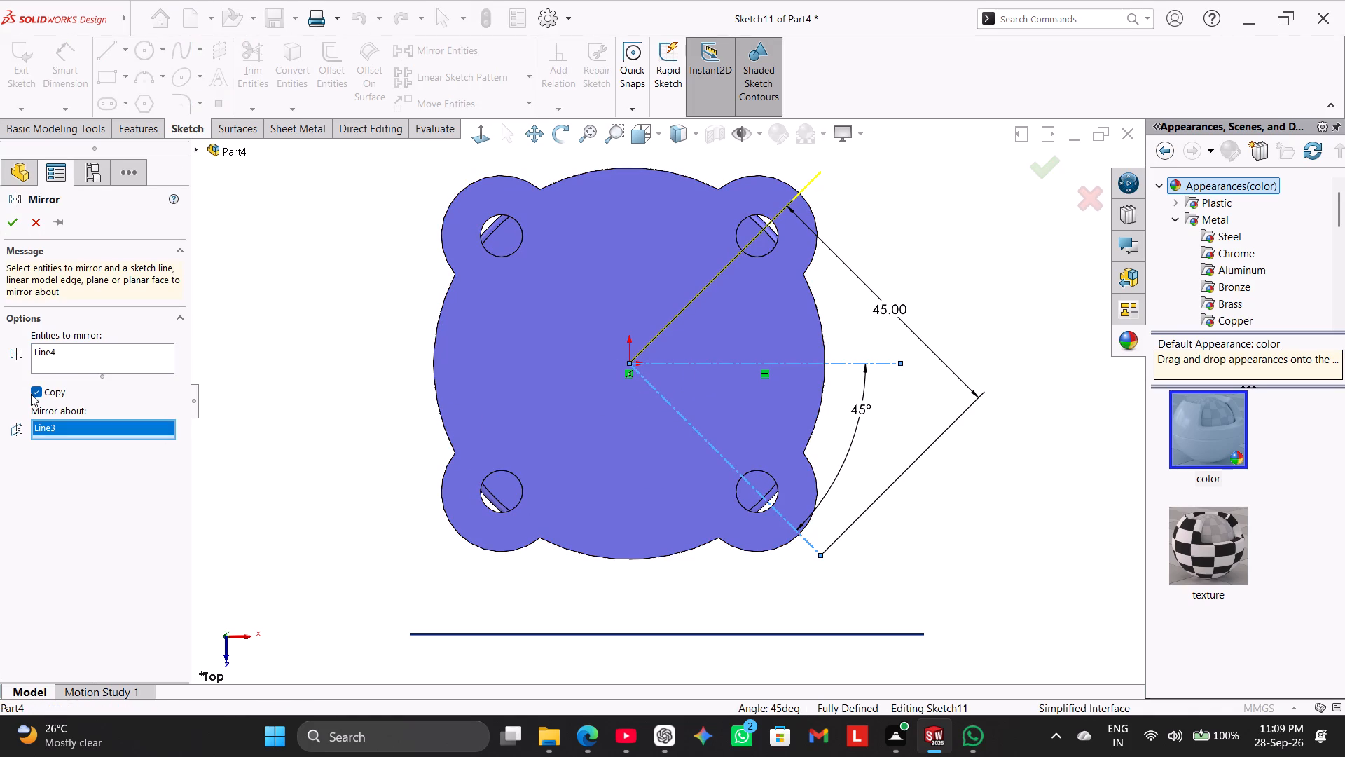
pyautogui.click(32, 394)
pyautogui.click(15, 226)
# Turn the Copy option of Mirror Entities back on without mirroring anything.
pyautogui.click(417, 53)
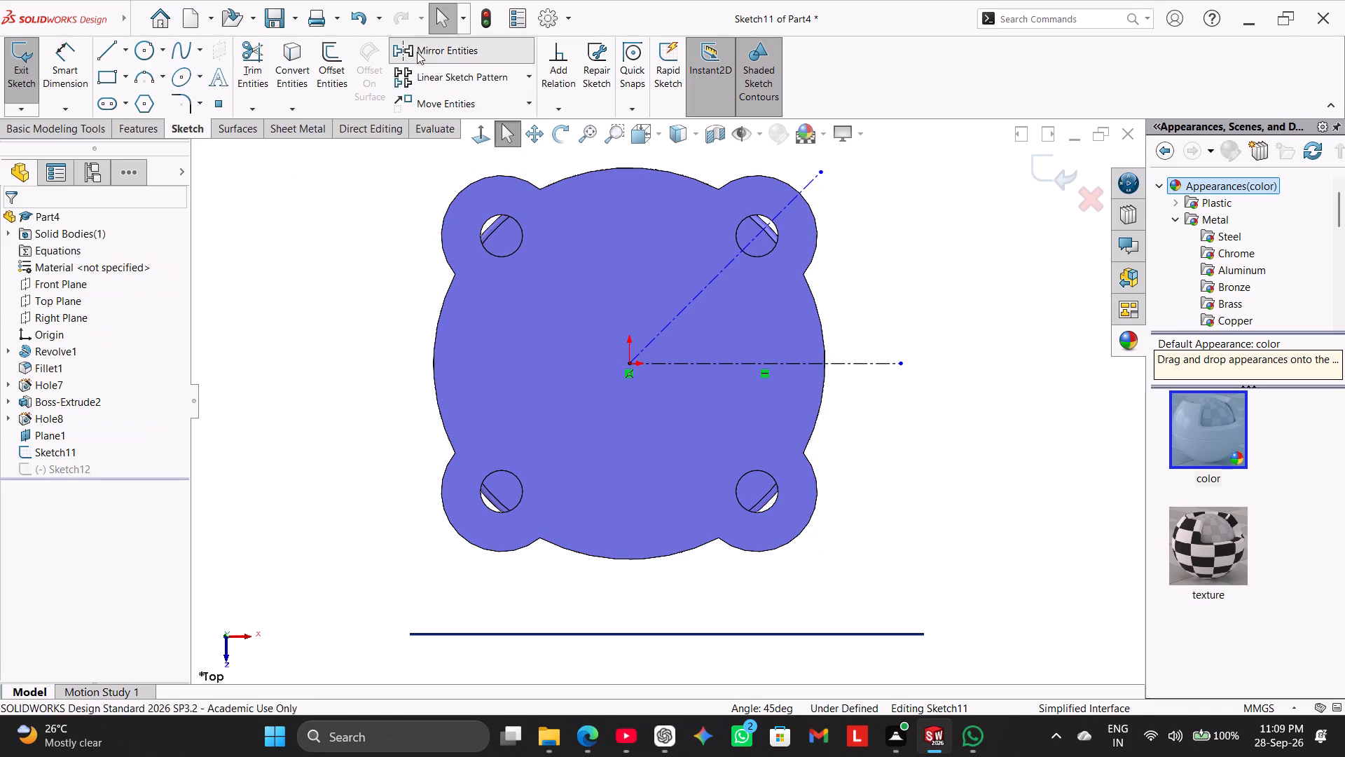
pyautogui.click(31, 393)
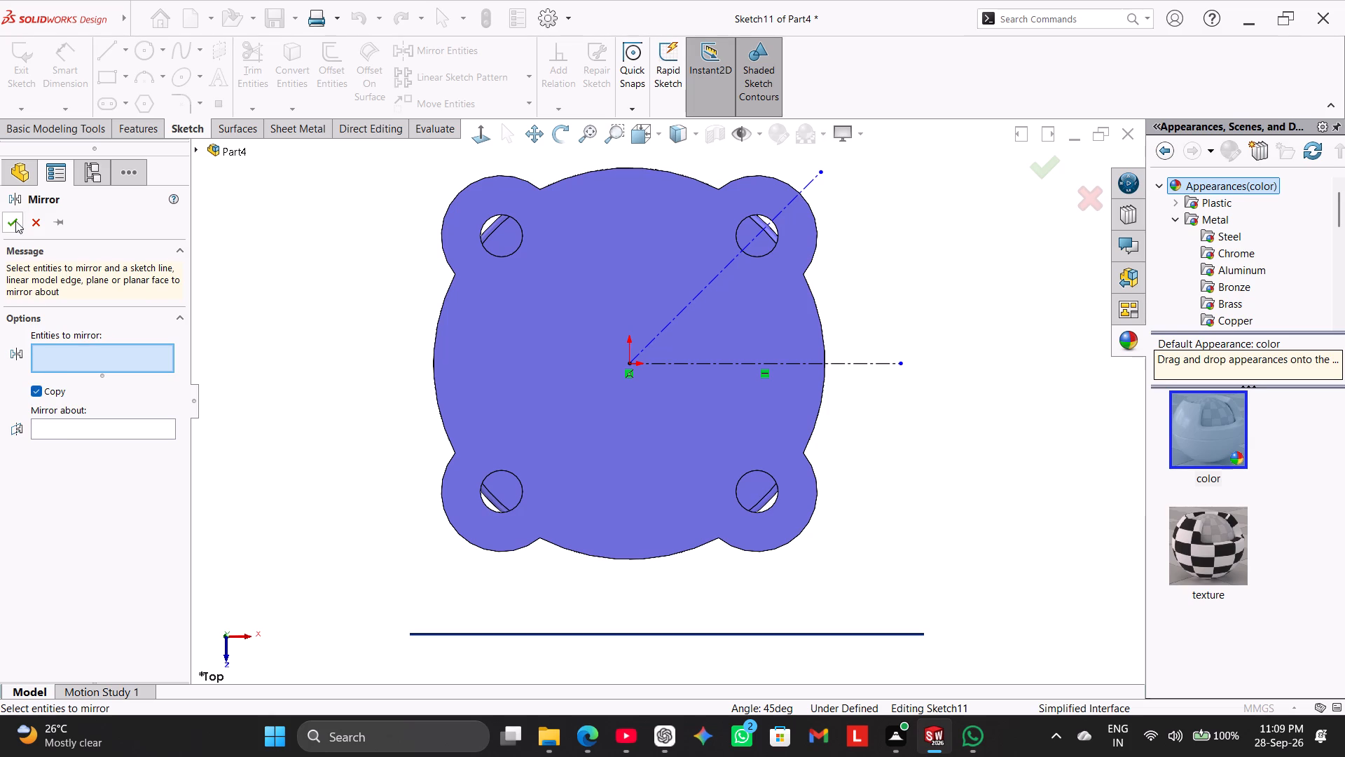
pyautogui.click(15, 221)
# Dimension the angle between the mirrored slanted centerline and the horizontal centerline.
pyautogui.click(69, 29)
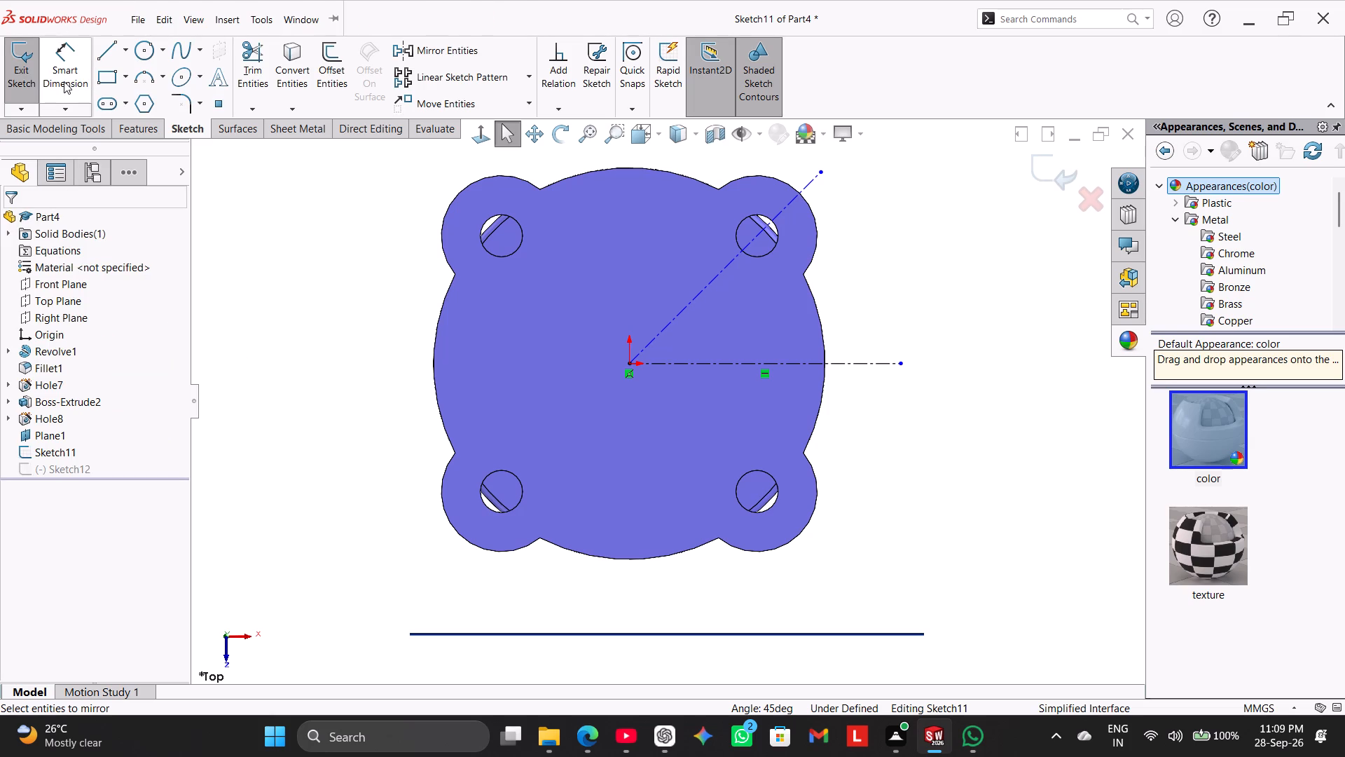
pyautogui.click(64, 81)
pyautogui.click(711, 282)
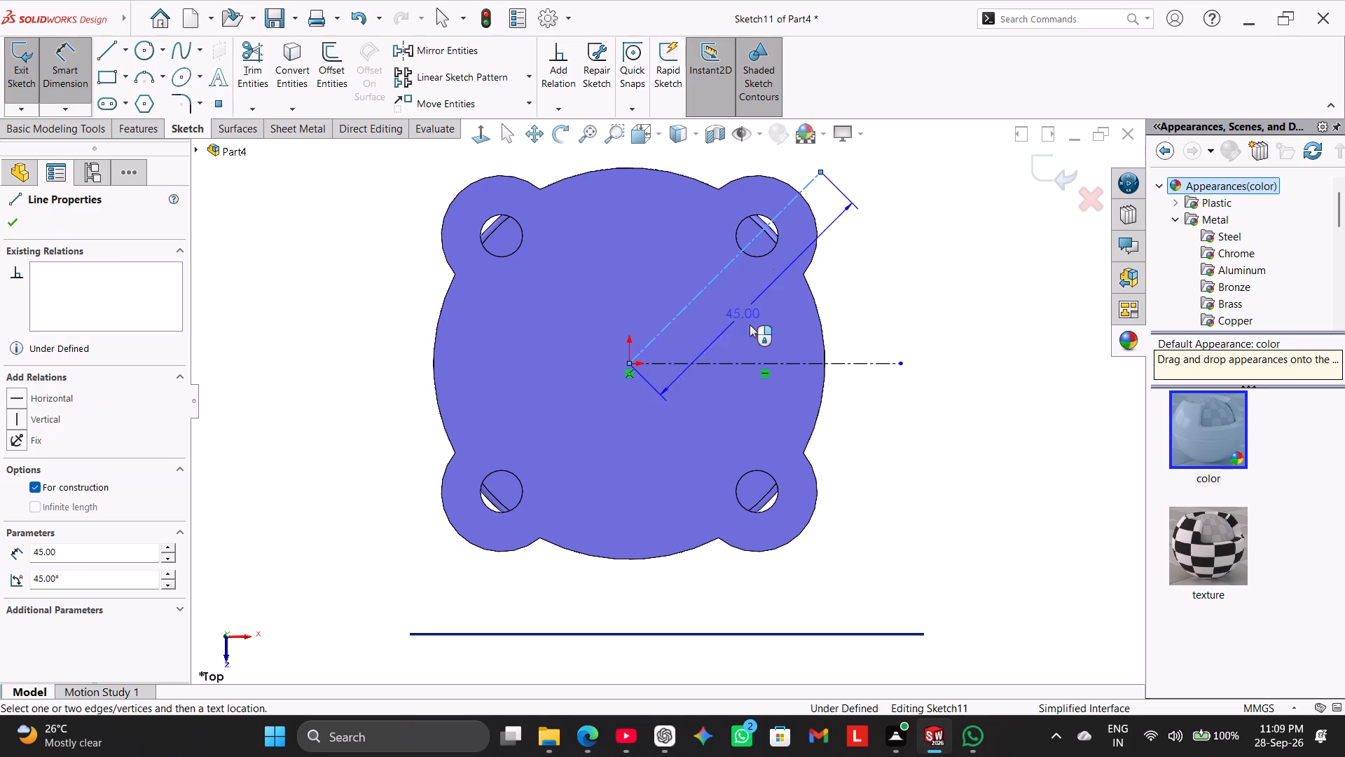
pyautogui.click(775, 363)
pyautogui.click(785, 313)
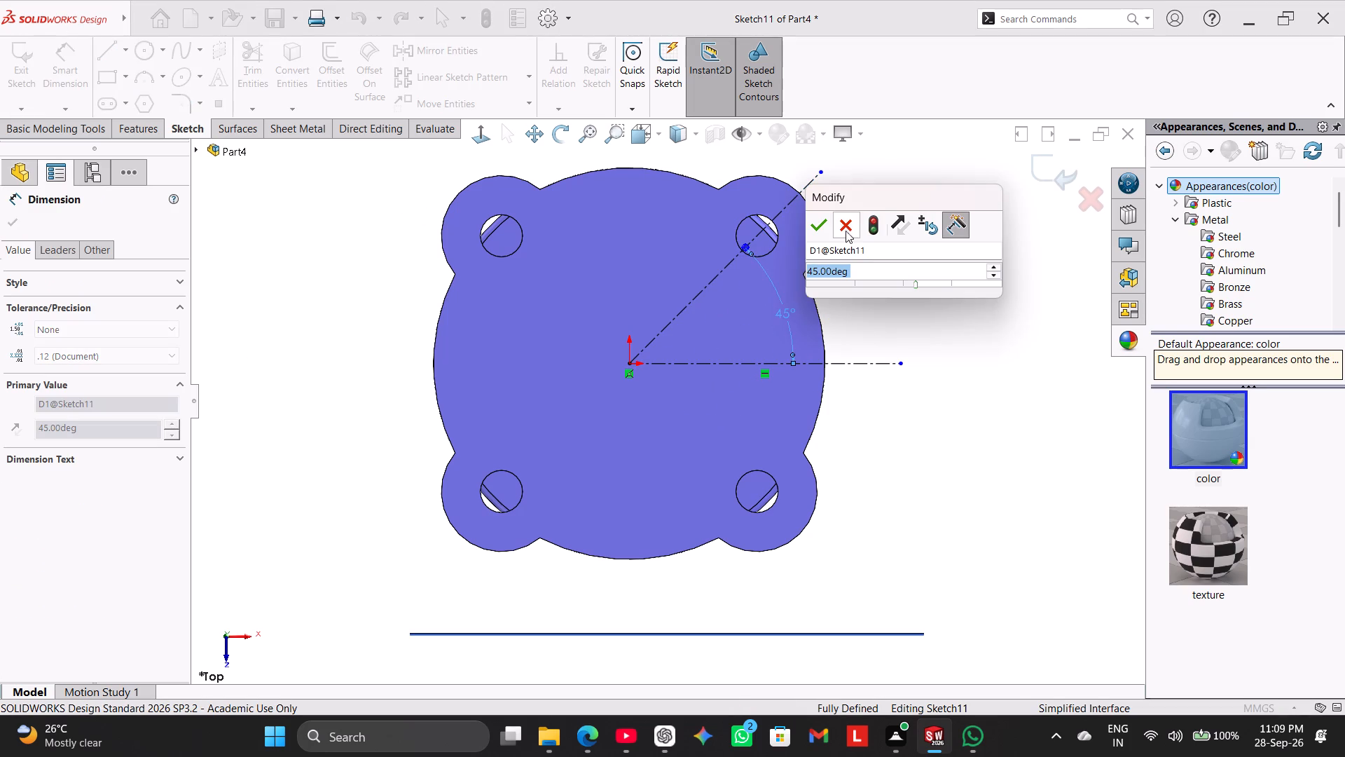
pyautogui.click(822, 226)
pyautogui.rightClick(939, 295)
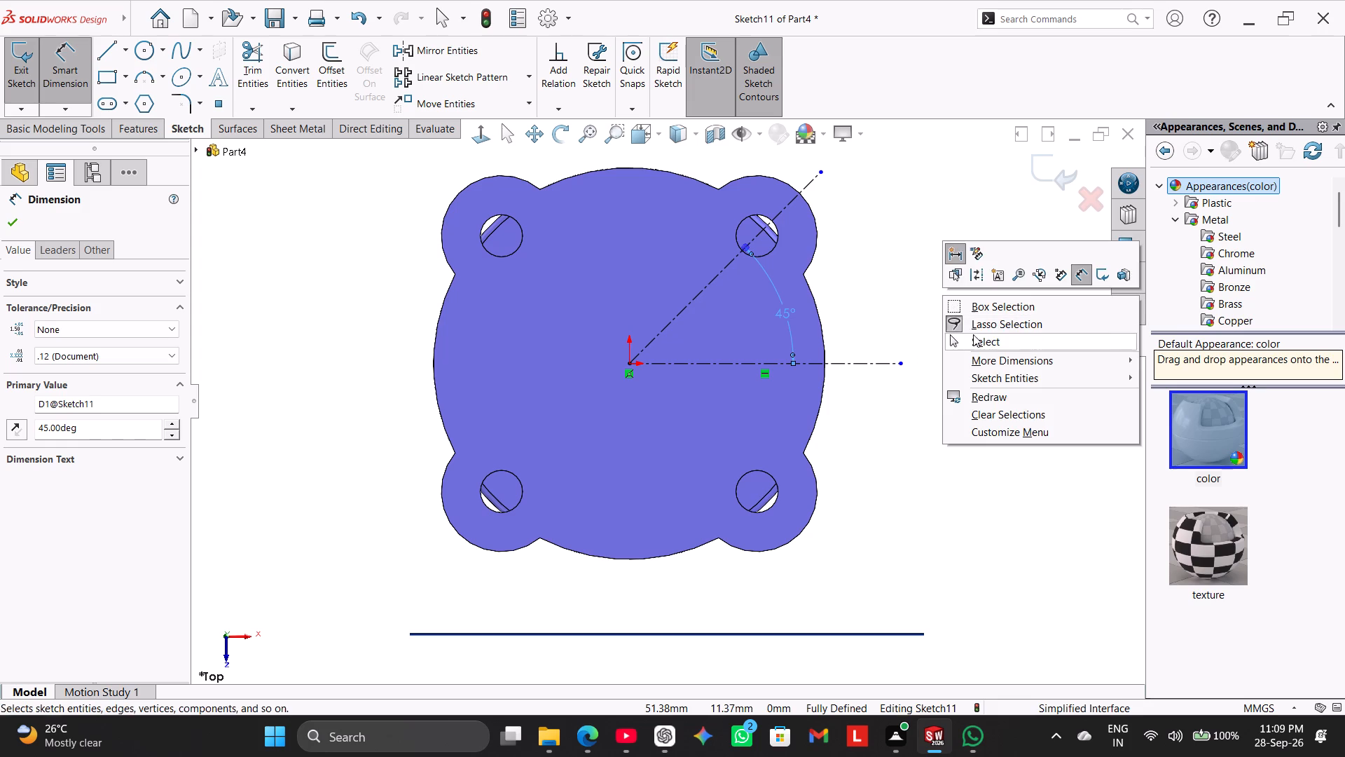
pyautogui.click(974, 339)
# Dimension the mirrored slanted centerline's length and exit the sketch.
pyautogui.moveTo(72, 83); pyautogui.dragTo(80, 86)
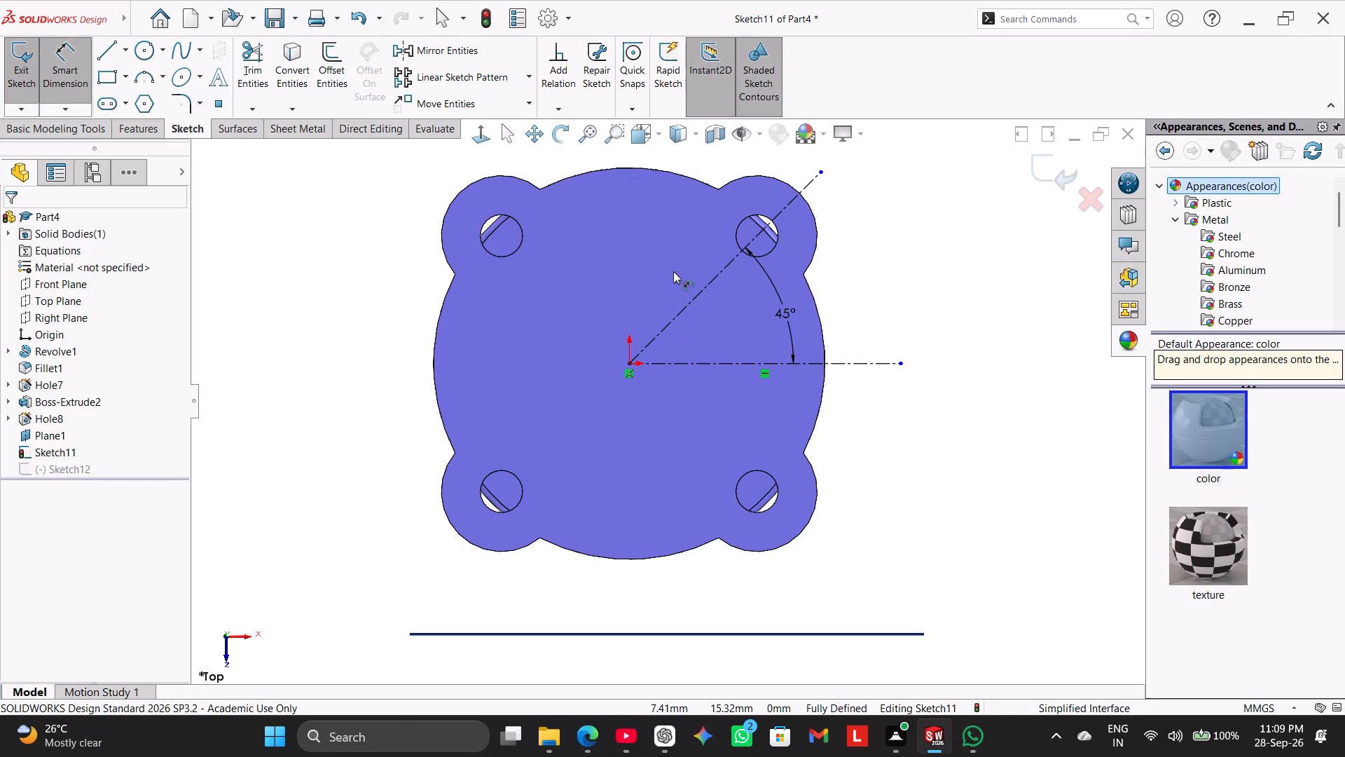
pyautogui.click(698, 295)
pyautogui.click(644, 214)
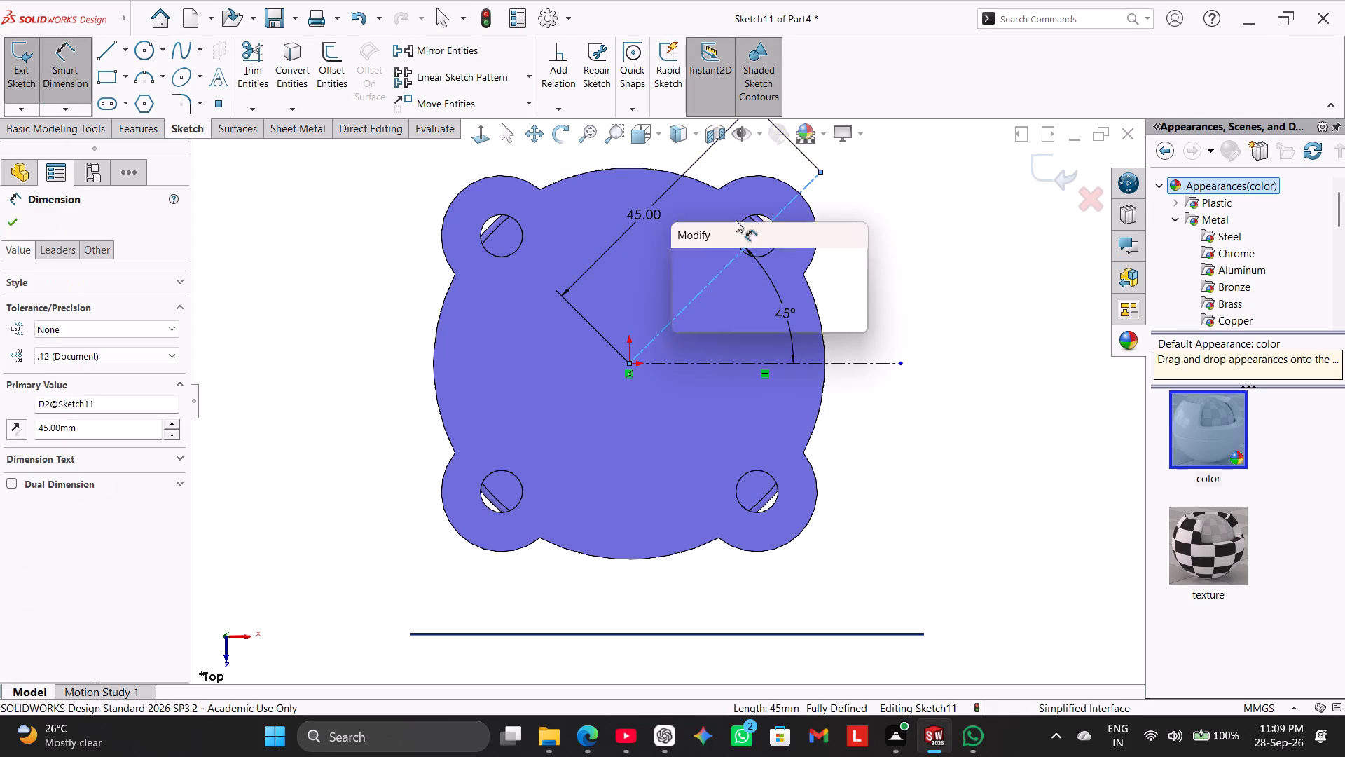
pyautogui.click(682, 261)
pyautogui.rightClick(946, 243)
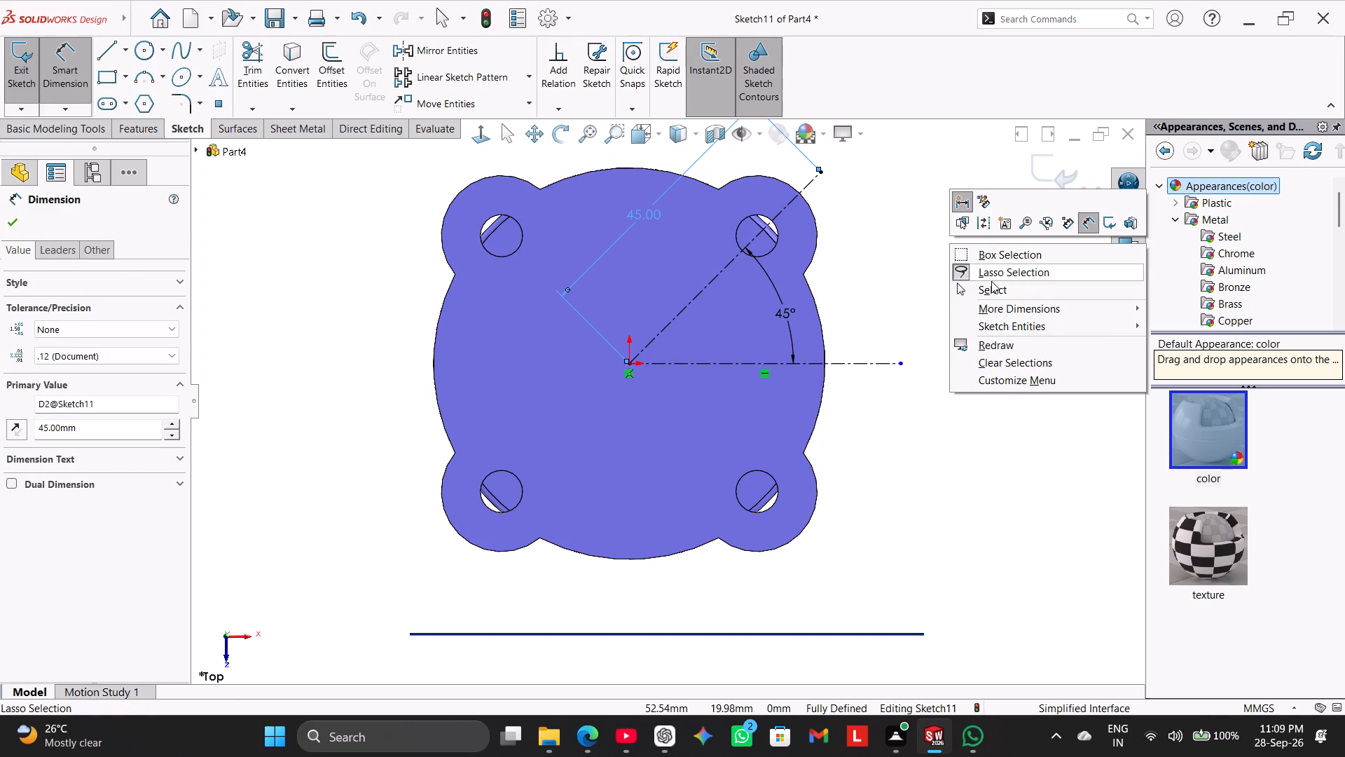
pyautogui.click(991, 281)
pyautogui.click(30, 79)
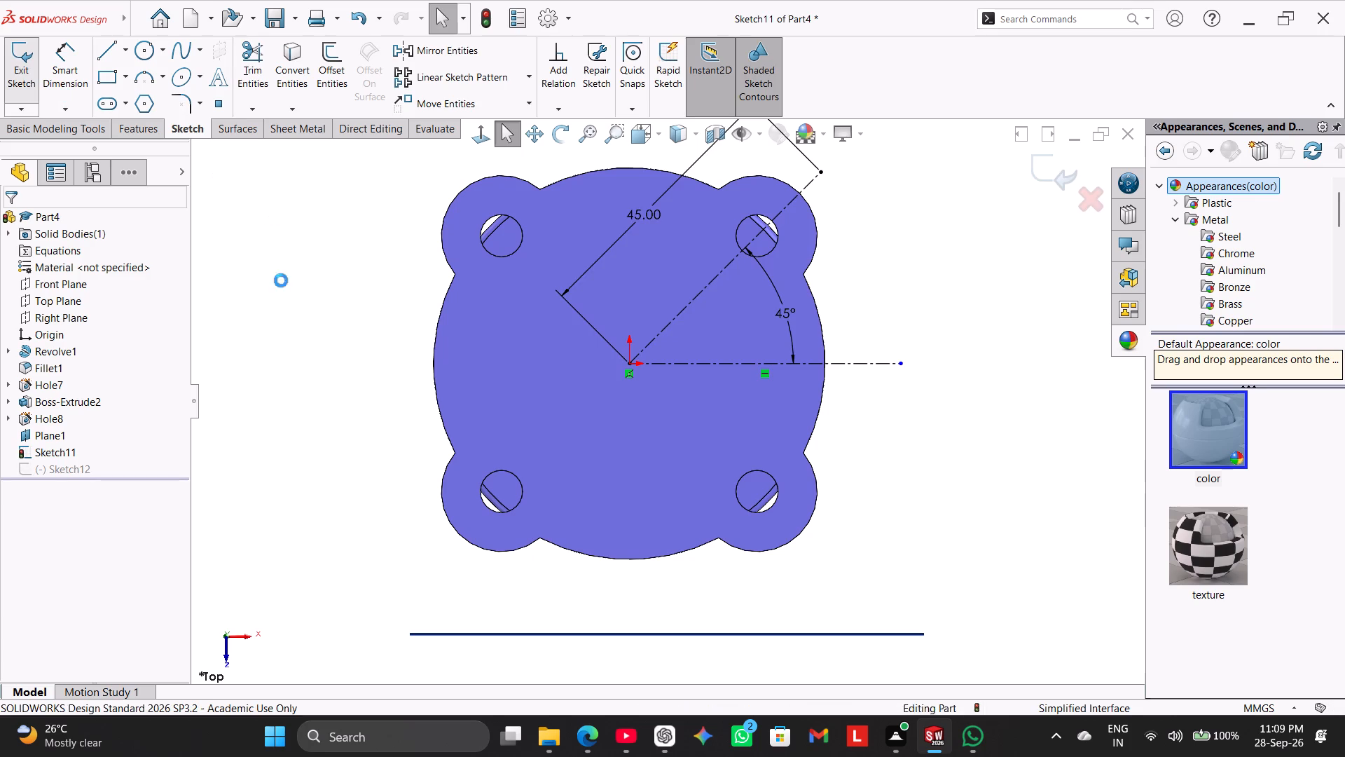
# Examine how the mirrored centerlines lie relative to the flange lobes, base holes and offset plane from isometric and near-plan views.
pyautogui.moveTo(278, 362); pyautogui.dragTo(474, 236, button='right')
pyautogui.click(389, 359)
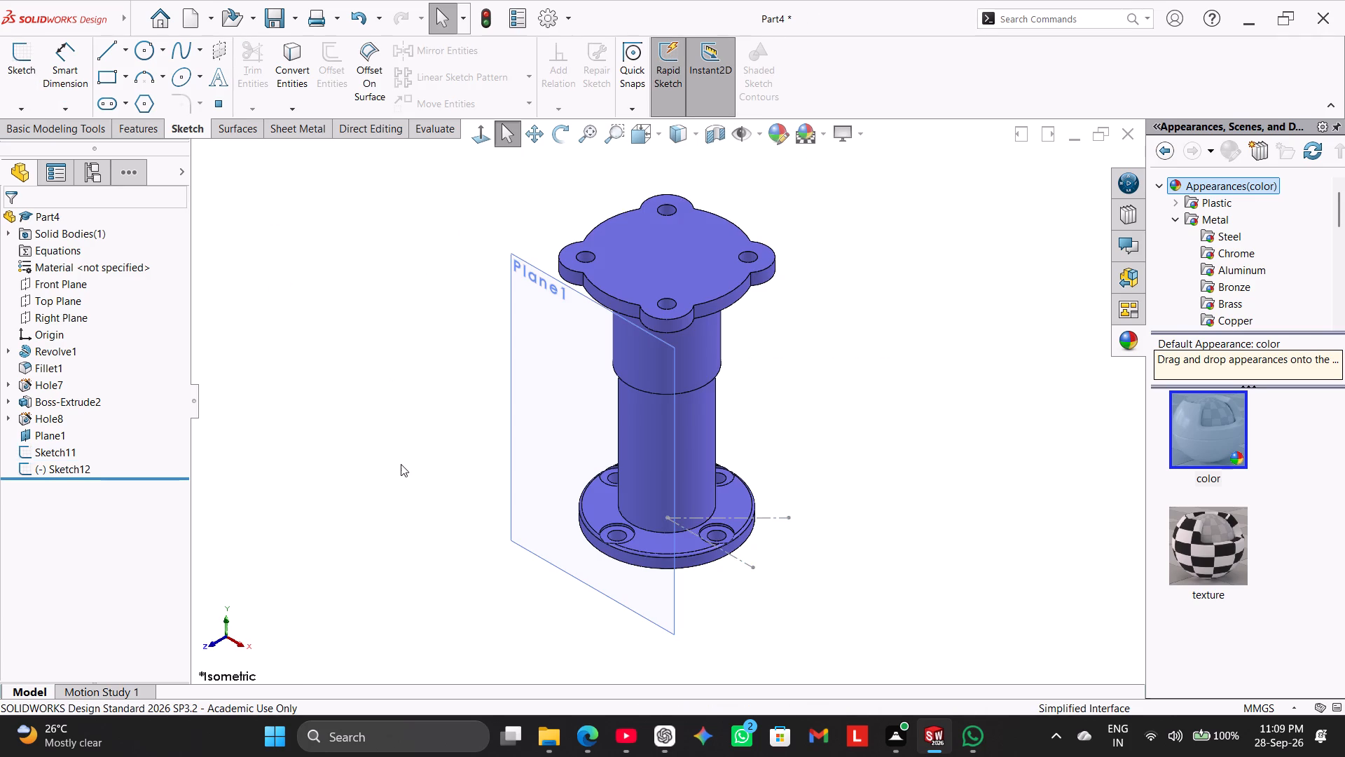
pyautogui.moveTo(413, 442); pyautogui.dragTo(419, 517, button='middle')
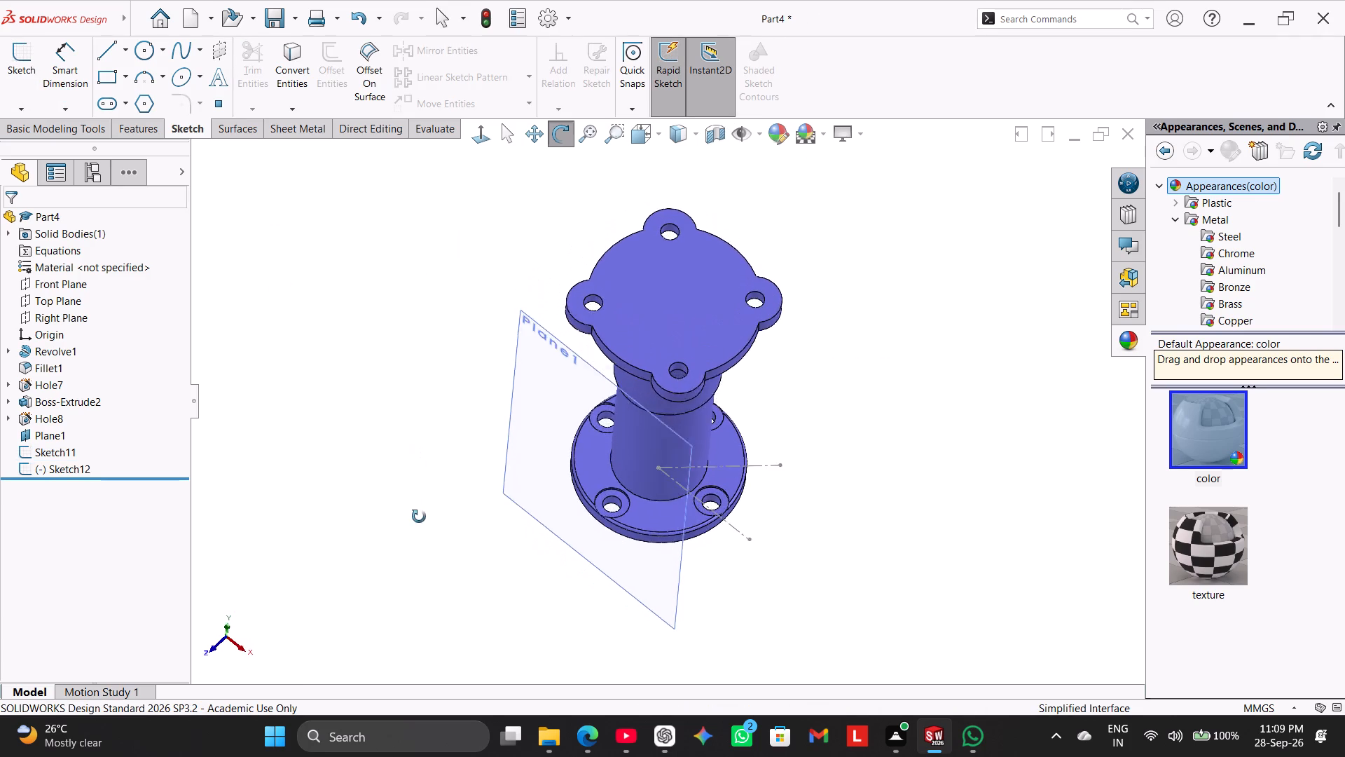
pyautogui.moveTo(419, 517); pyautogui.dragTo(411, 555, button='middle')
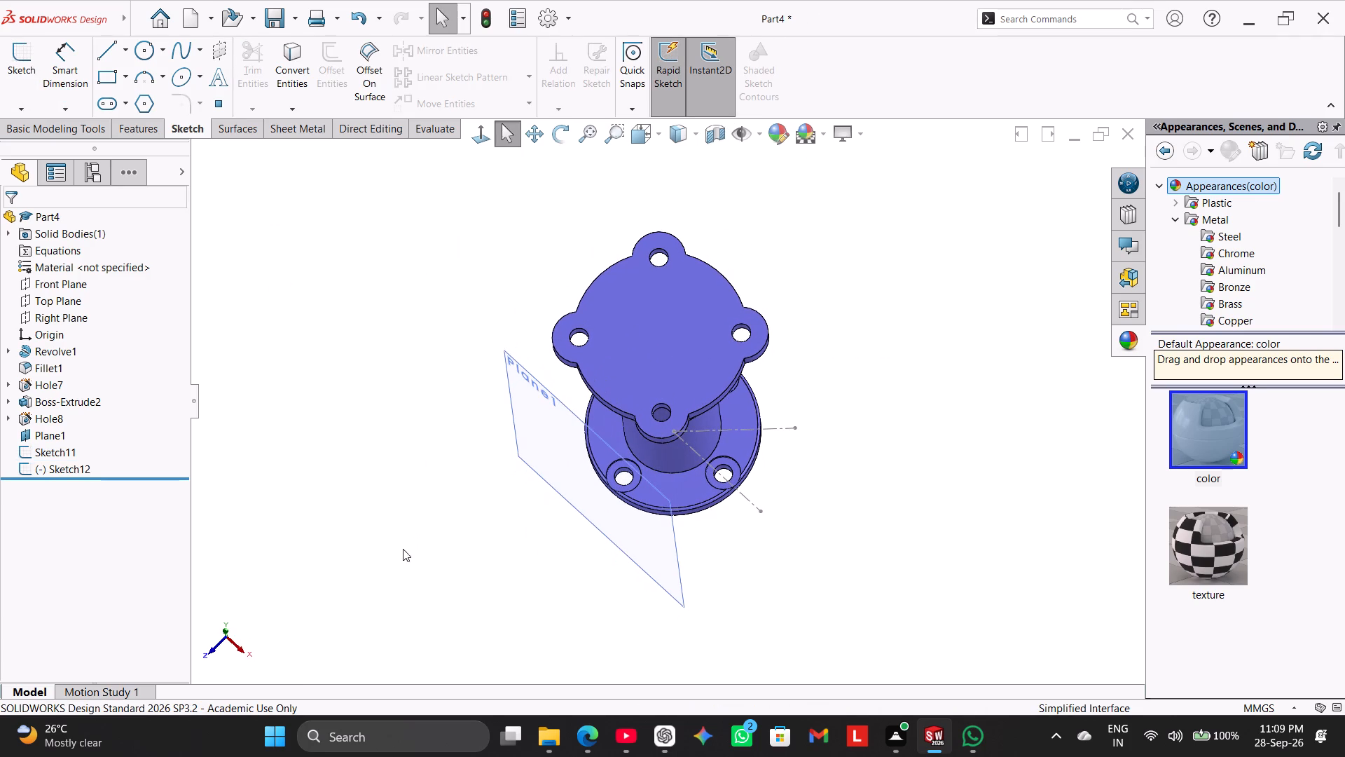
pyautogui.click(391, 541)
pyautogui.moveTo(387, 516); pyautogui.dragTo(381, 592, button='middle')
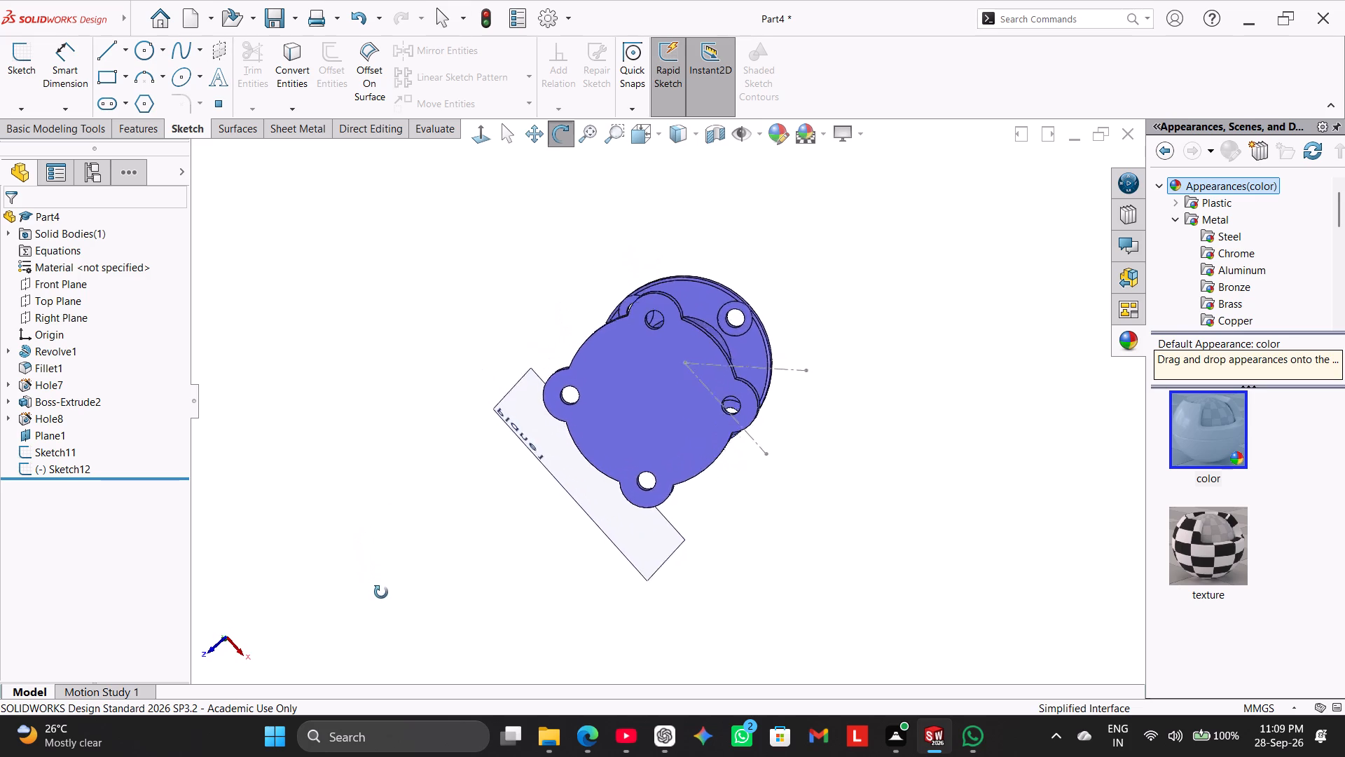
pyautogui.moveTo(381, 592); pyautogui.dragTo(367, 516, button='middle')
pyautogui.moveTo(967, 321); pyautogui.dragTo(985, 376, button='middle')
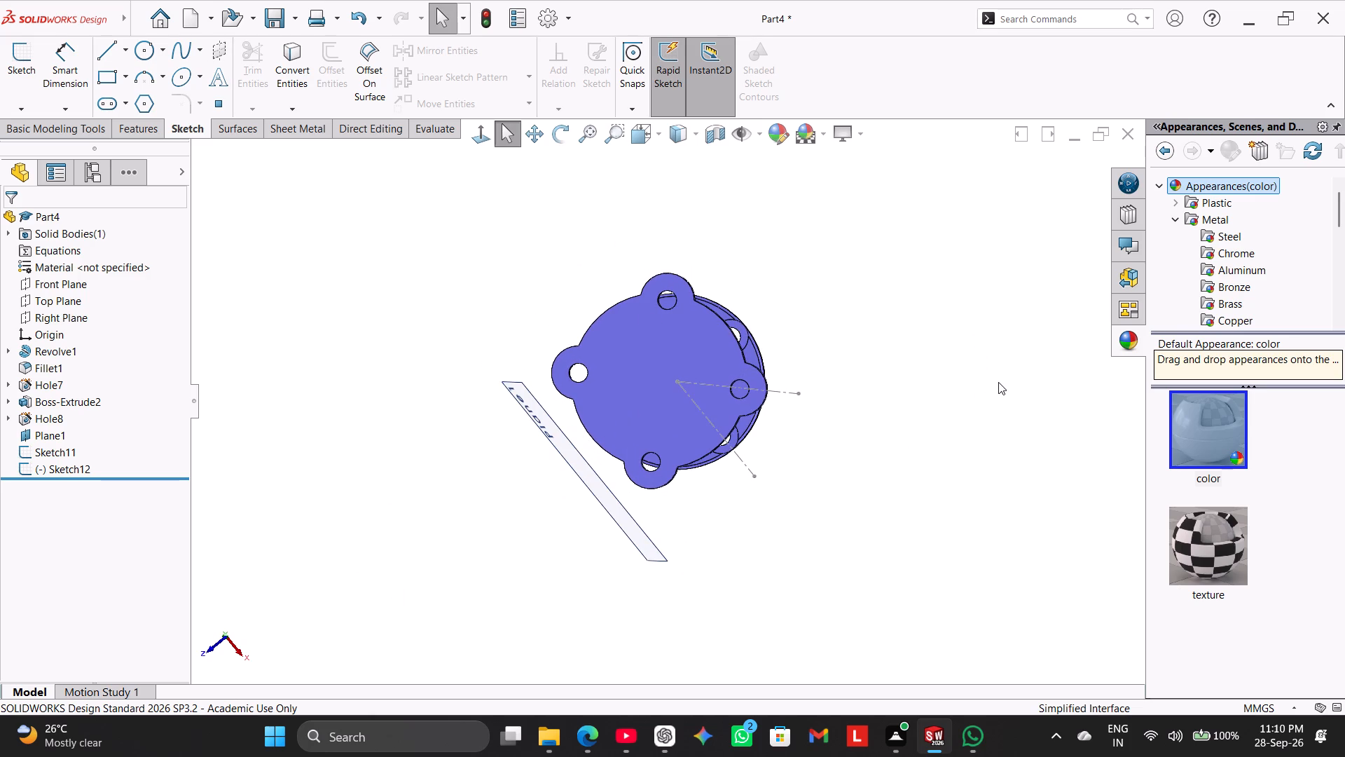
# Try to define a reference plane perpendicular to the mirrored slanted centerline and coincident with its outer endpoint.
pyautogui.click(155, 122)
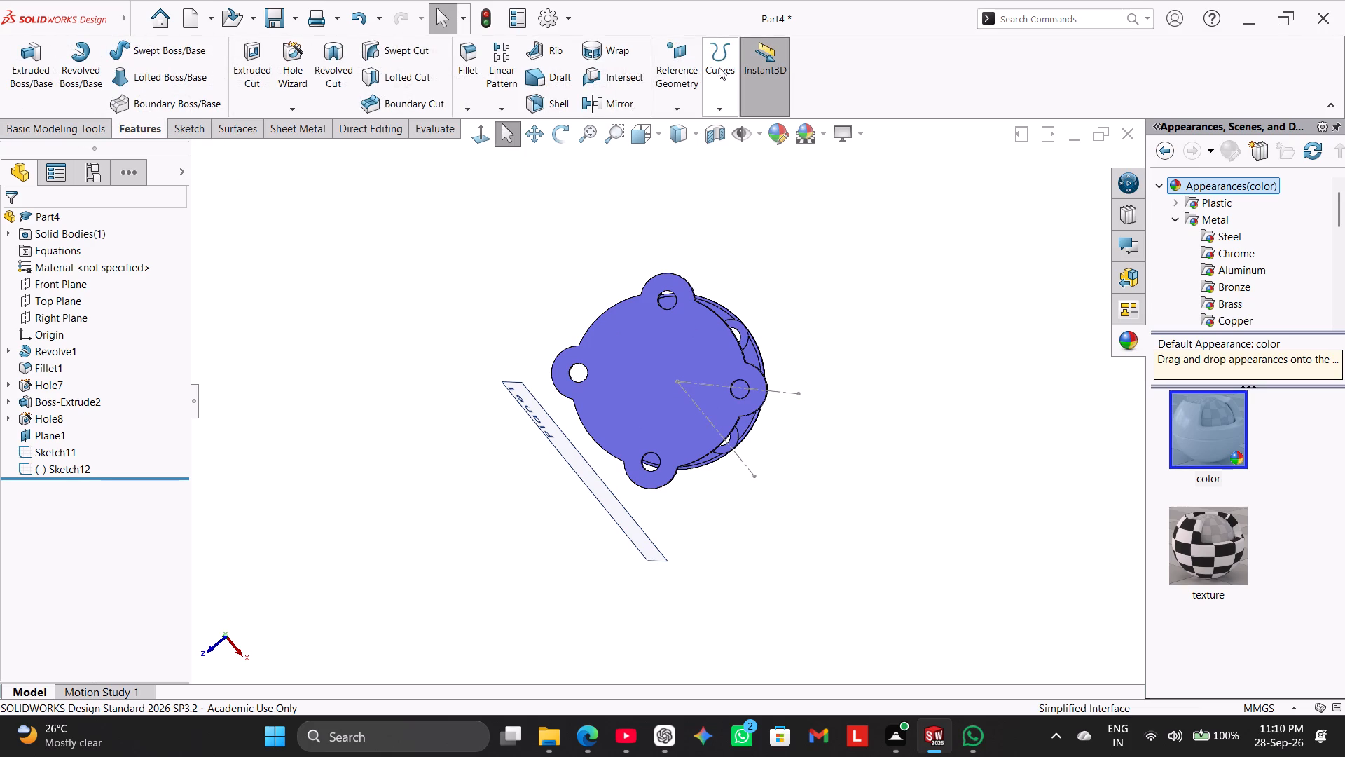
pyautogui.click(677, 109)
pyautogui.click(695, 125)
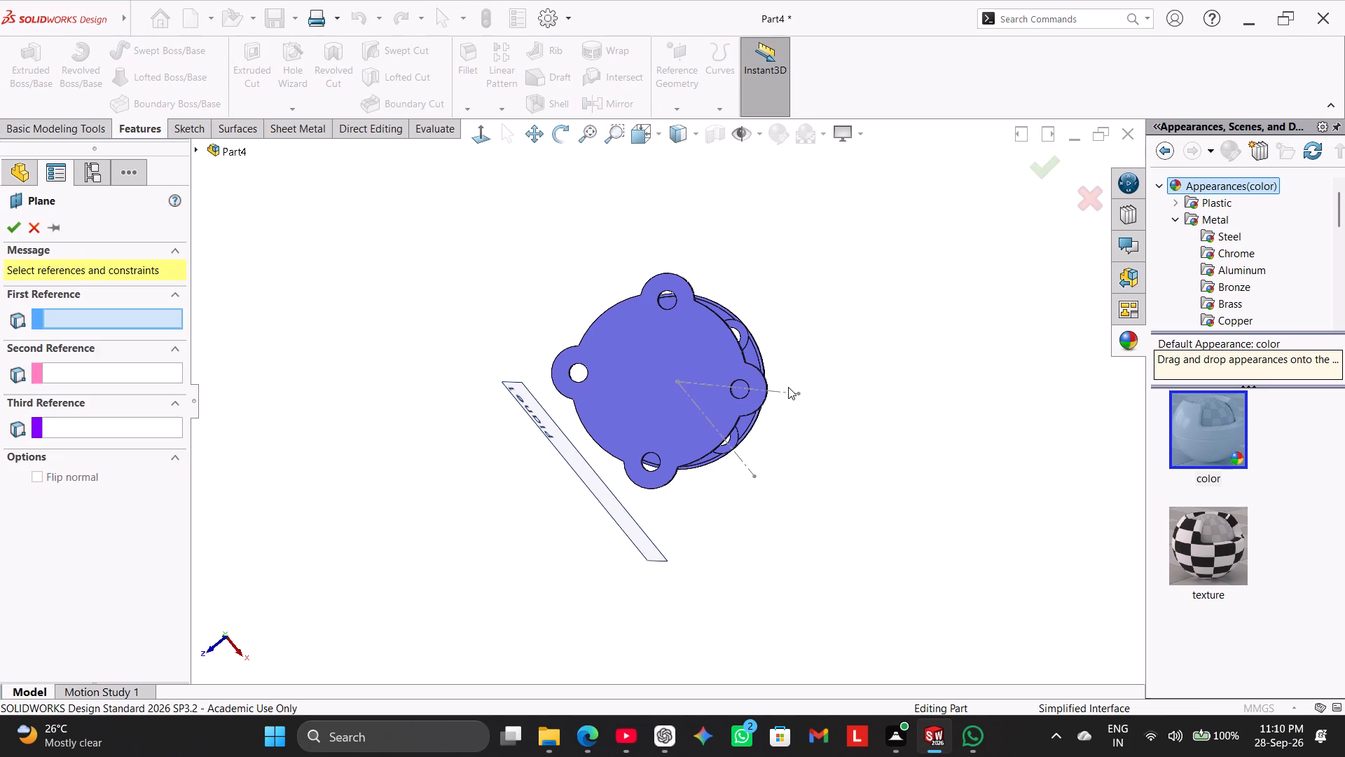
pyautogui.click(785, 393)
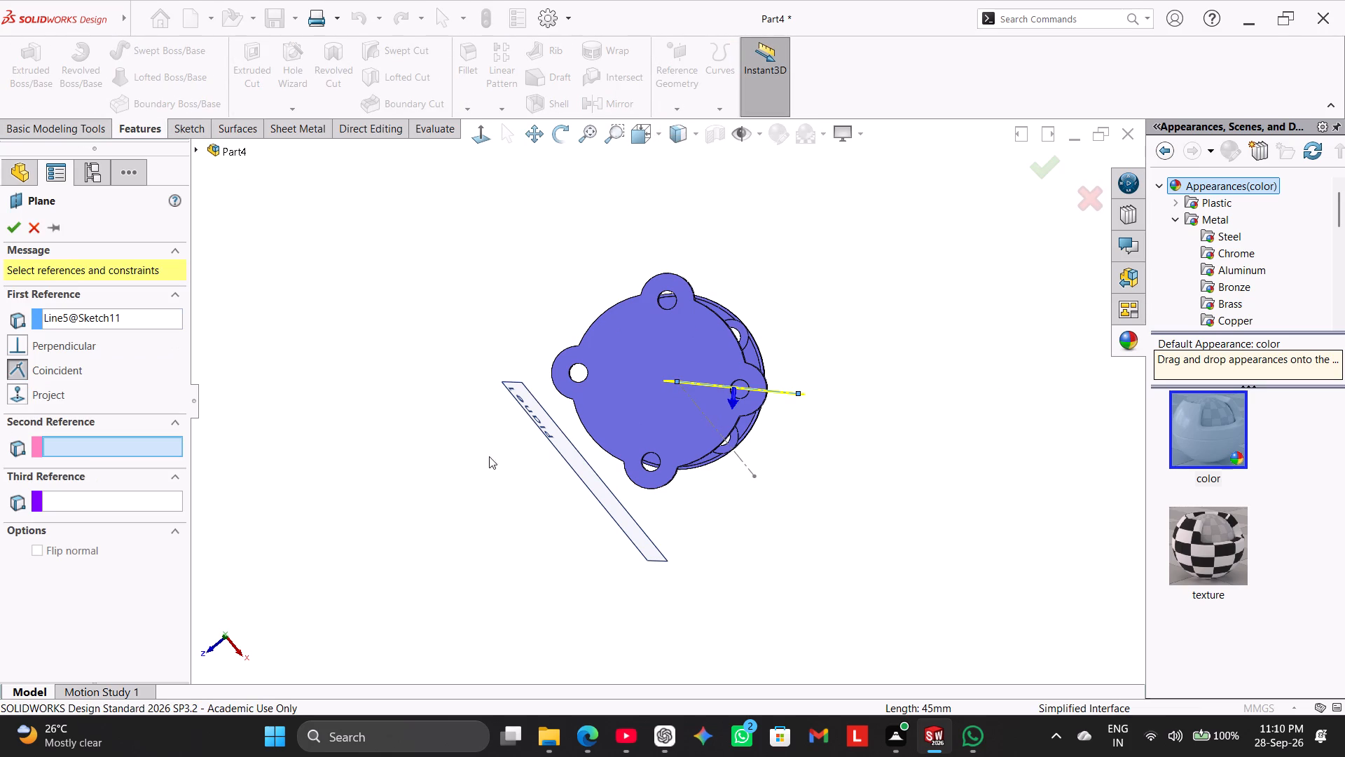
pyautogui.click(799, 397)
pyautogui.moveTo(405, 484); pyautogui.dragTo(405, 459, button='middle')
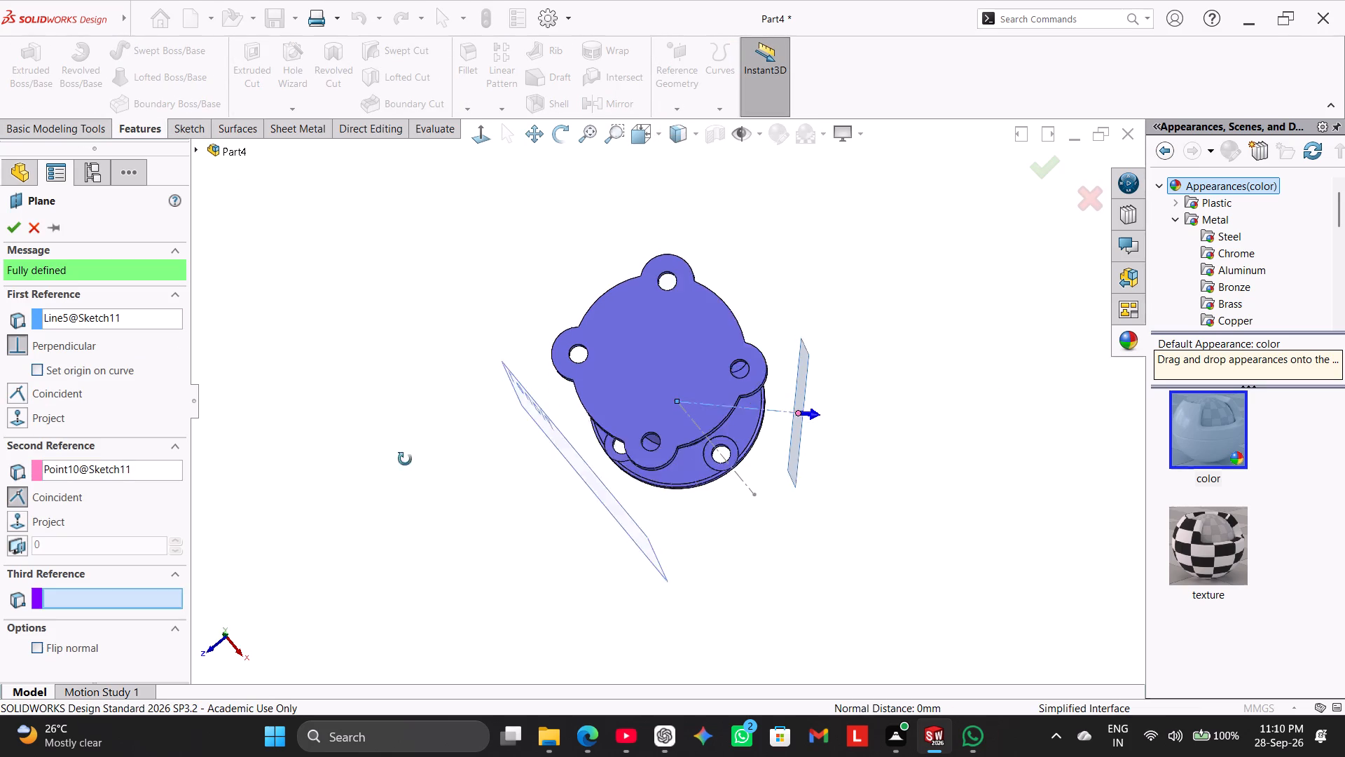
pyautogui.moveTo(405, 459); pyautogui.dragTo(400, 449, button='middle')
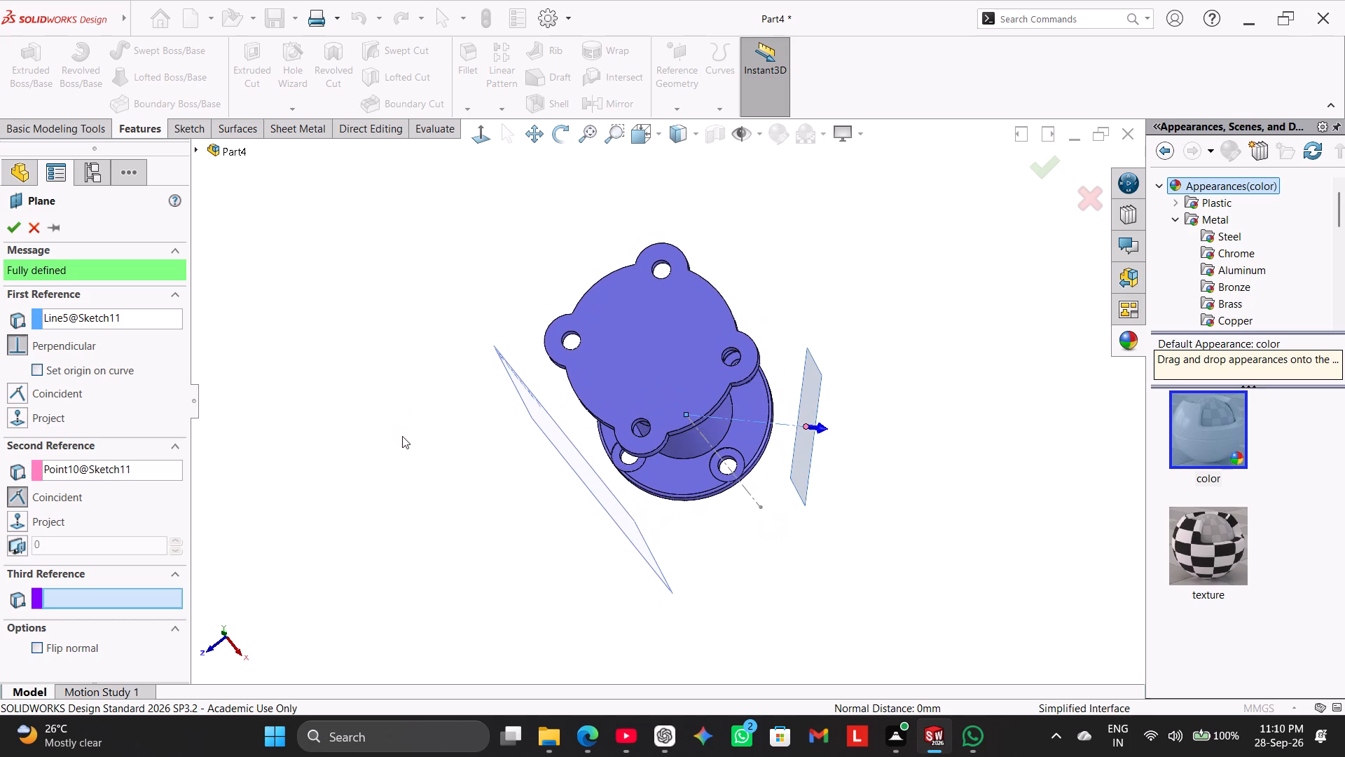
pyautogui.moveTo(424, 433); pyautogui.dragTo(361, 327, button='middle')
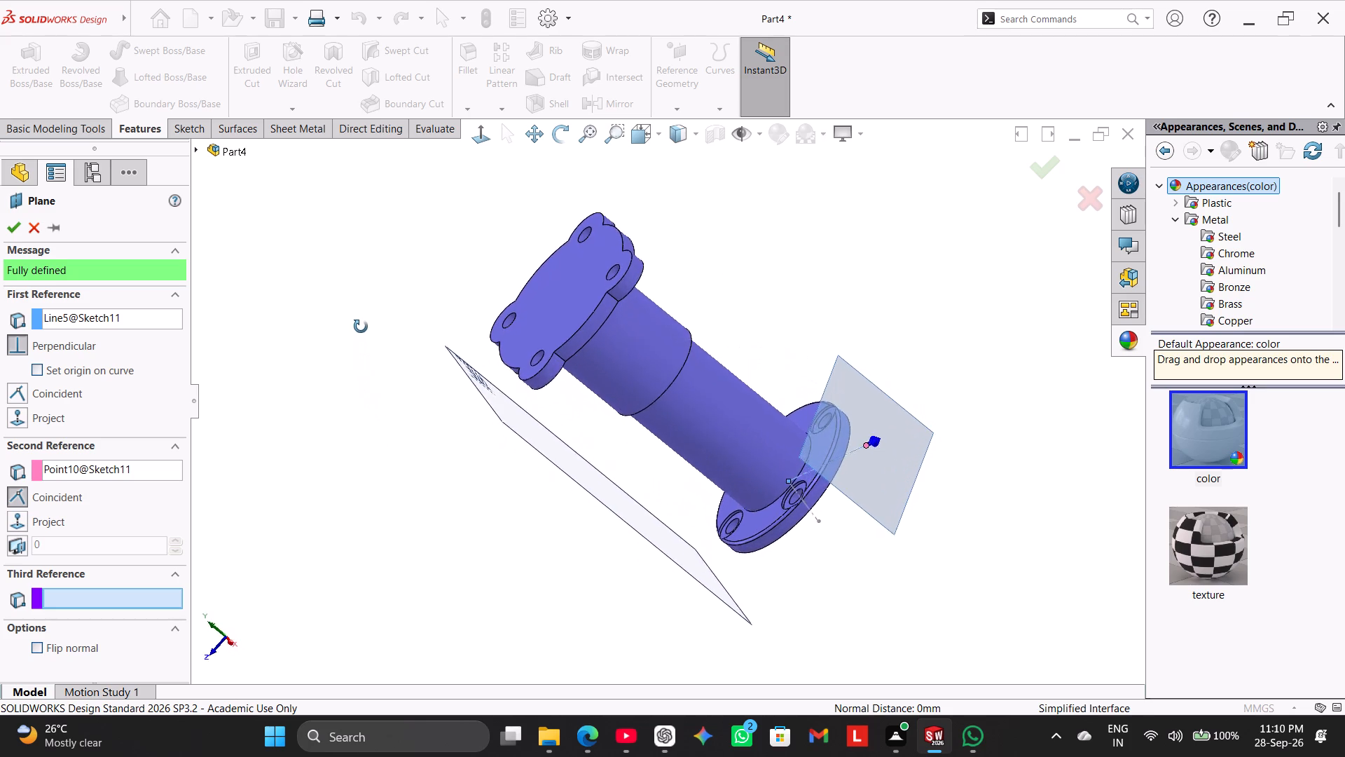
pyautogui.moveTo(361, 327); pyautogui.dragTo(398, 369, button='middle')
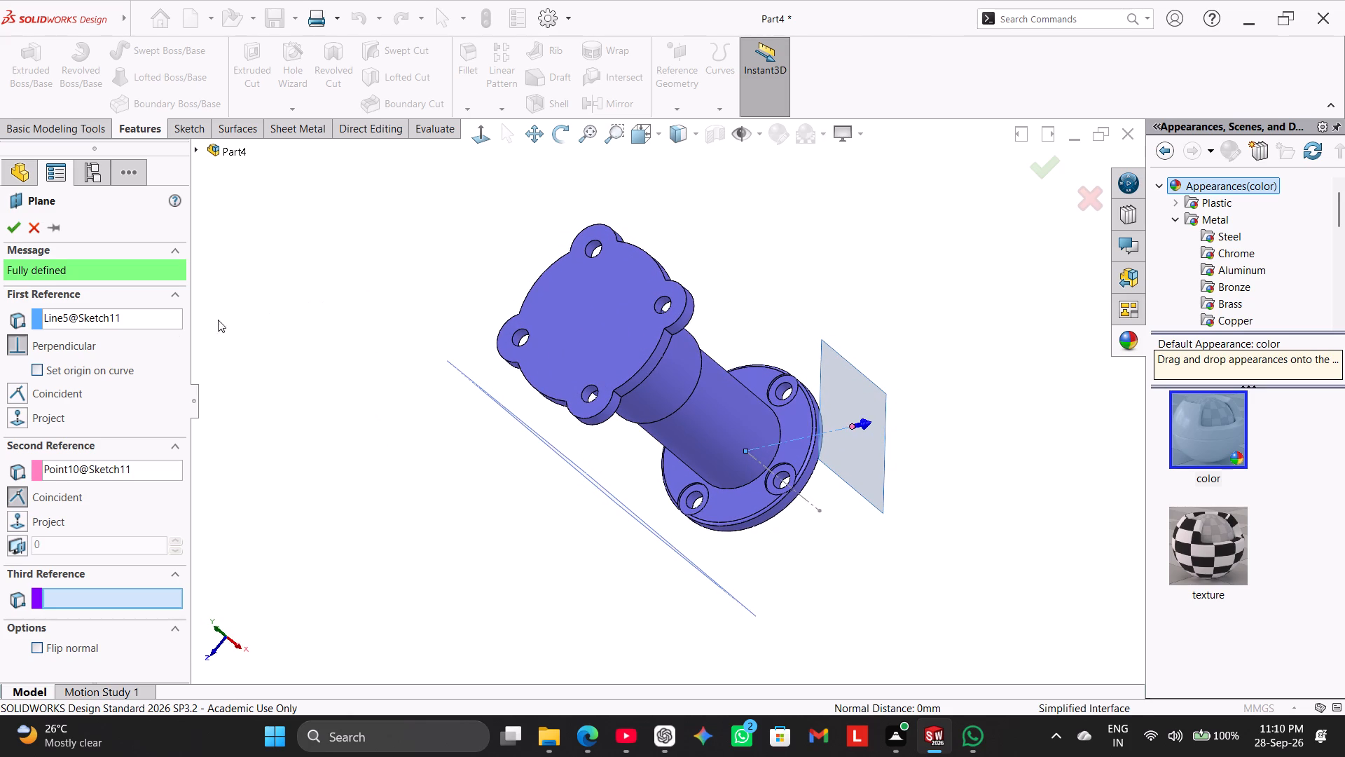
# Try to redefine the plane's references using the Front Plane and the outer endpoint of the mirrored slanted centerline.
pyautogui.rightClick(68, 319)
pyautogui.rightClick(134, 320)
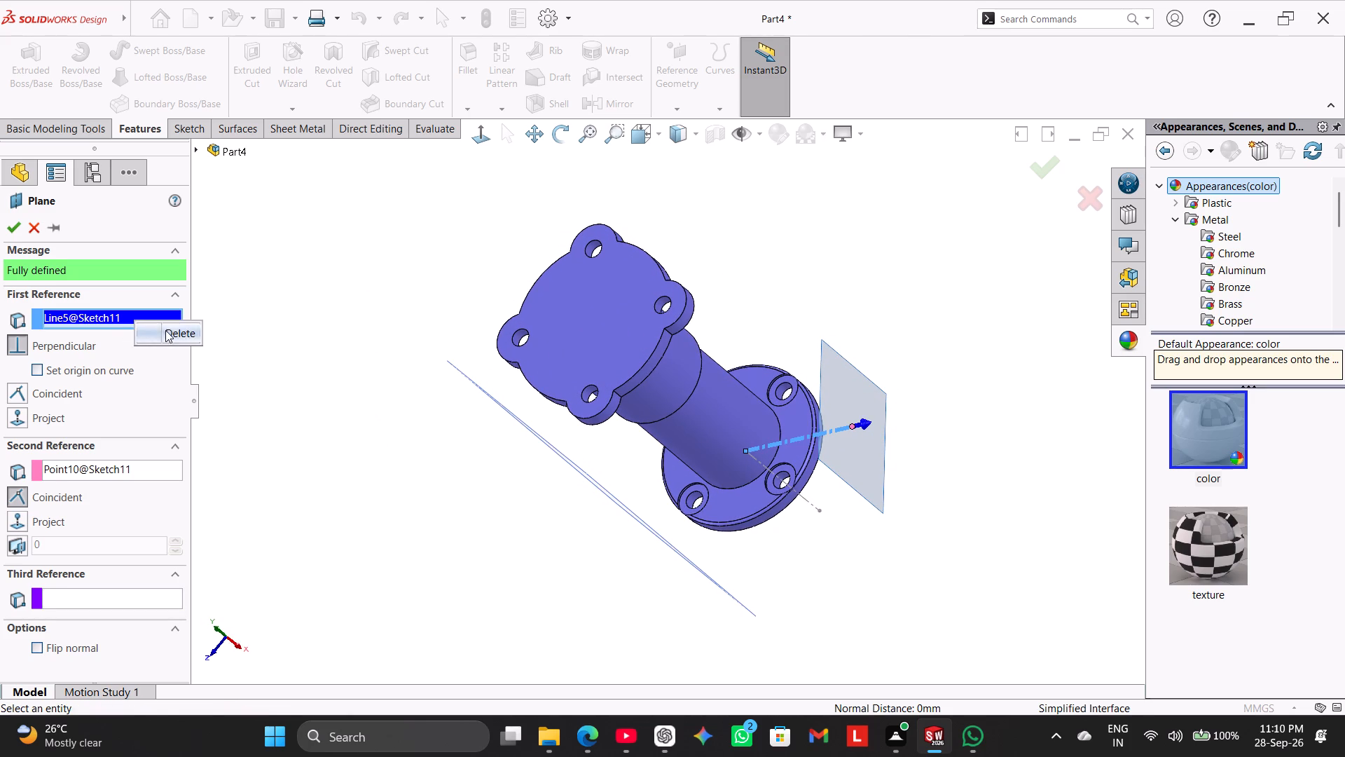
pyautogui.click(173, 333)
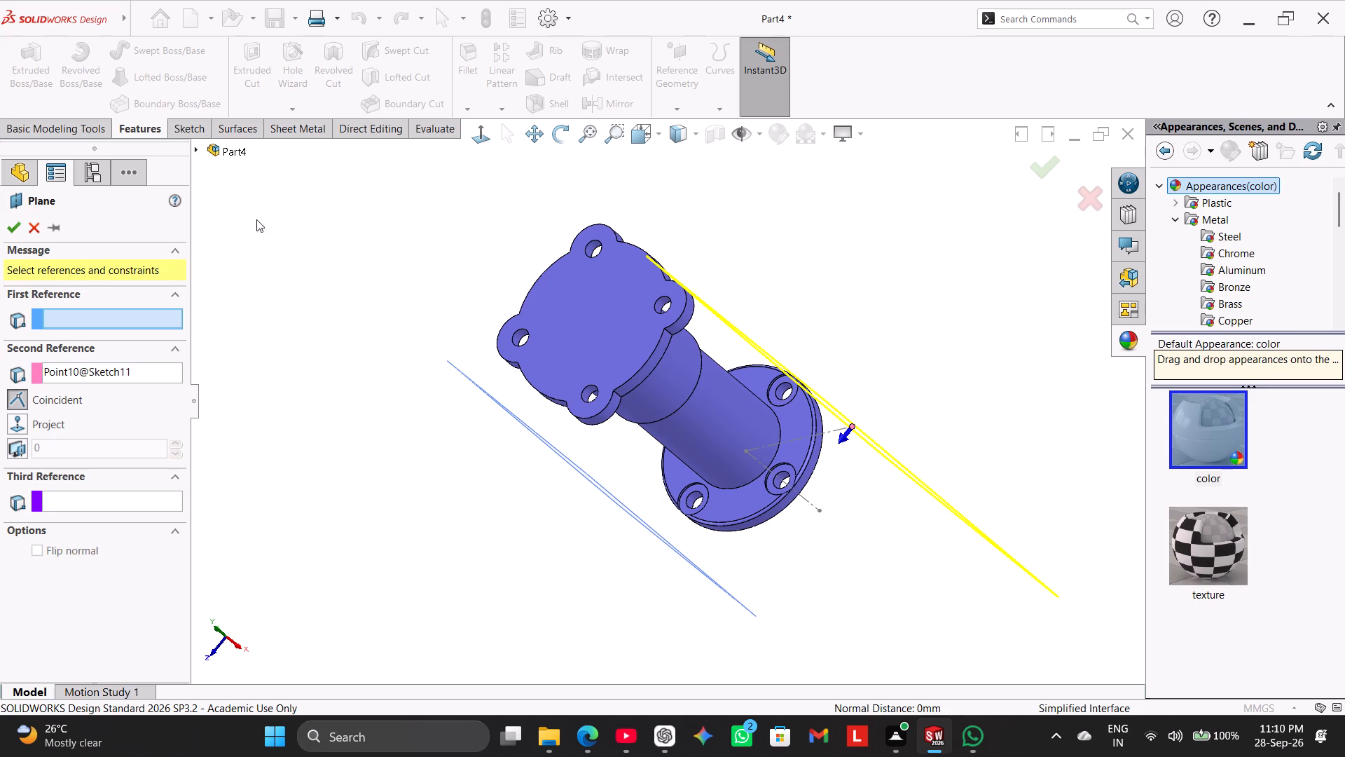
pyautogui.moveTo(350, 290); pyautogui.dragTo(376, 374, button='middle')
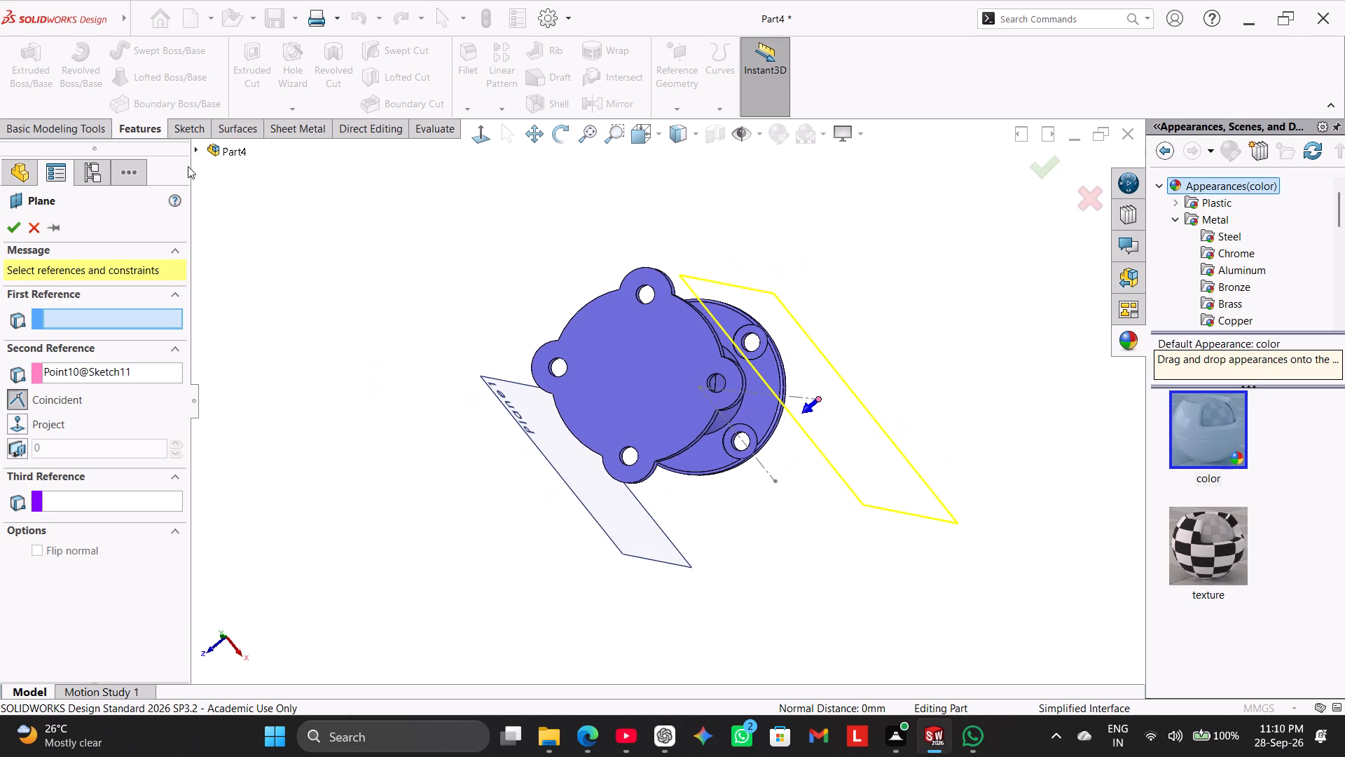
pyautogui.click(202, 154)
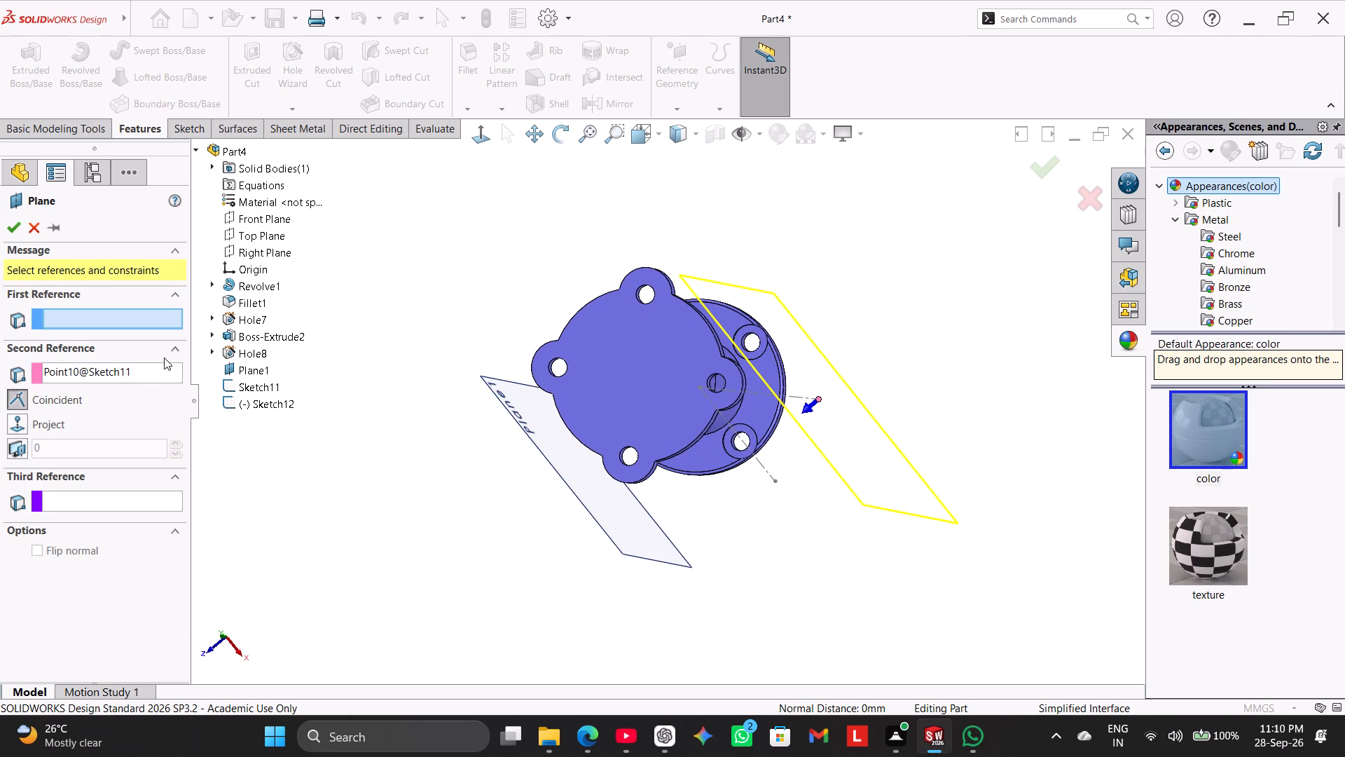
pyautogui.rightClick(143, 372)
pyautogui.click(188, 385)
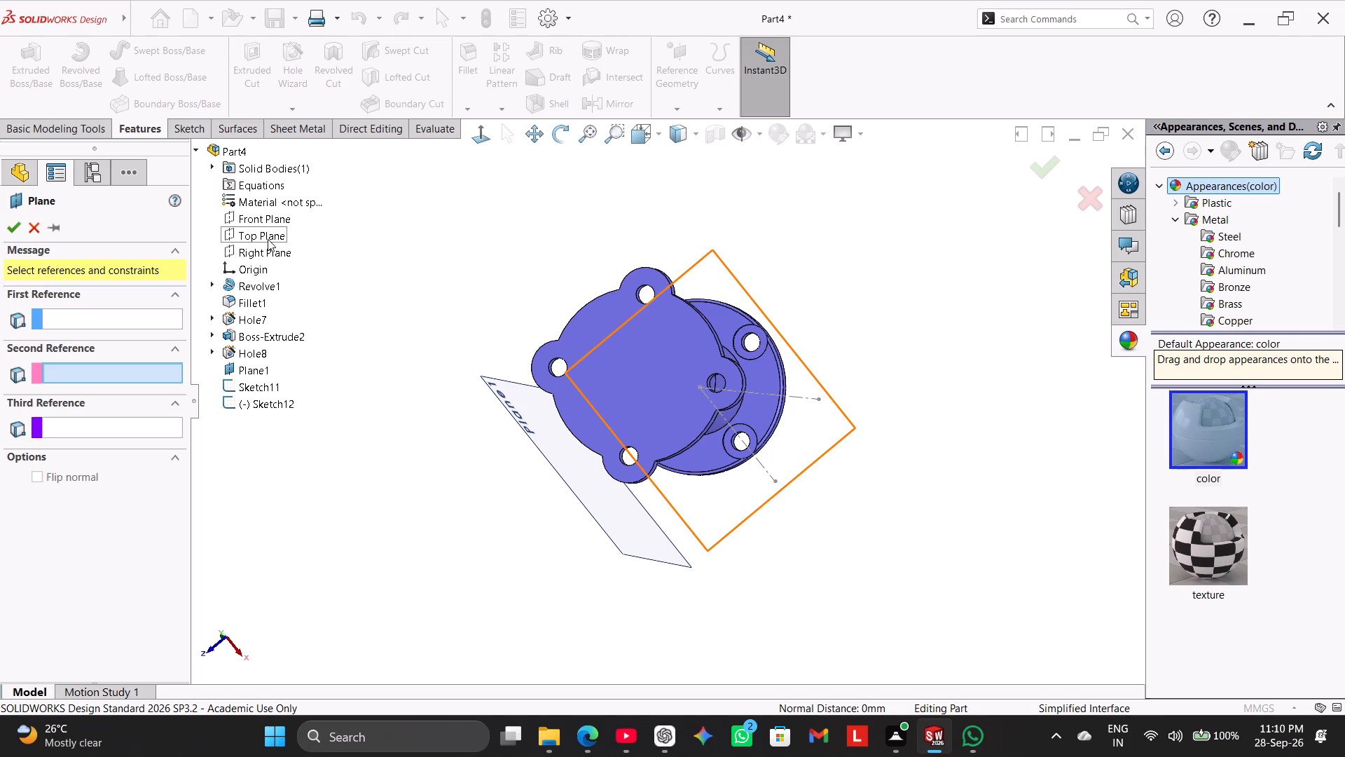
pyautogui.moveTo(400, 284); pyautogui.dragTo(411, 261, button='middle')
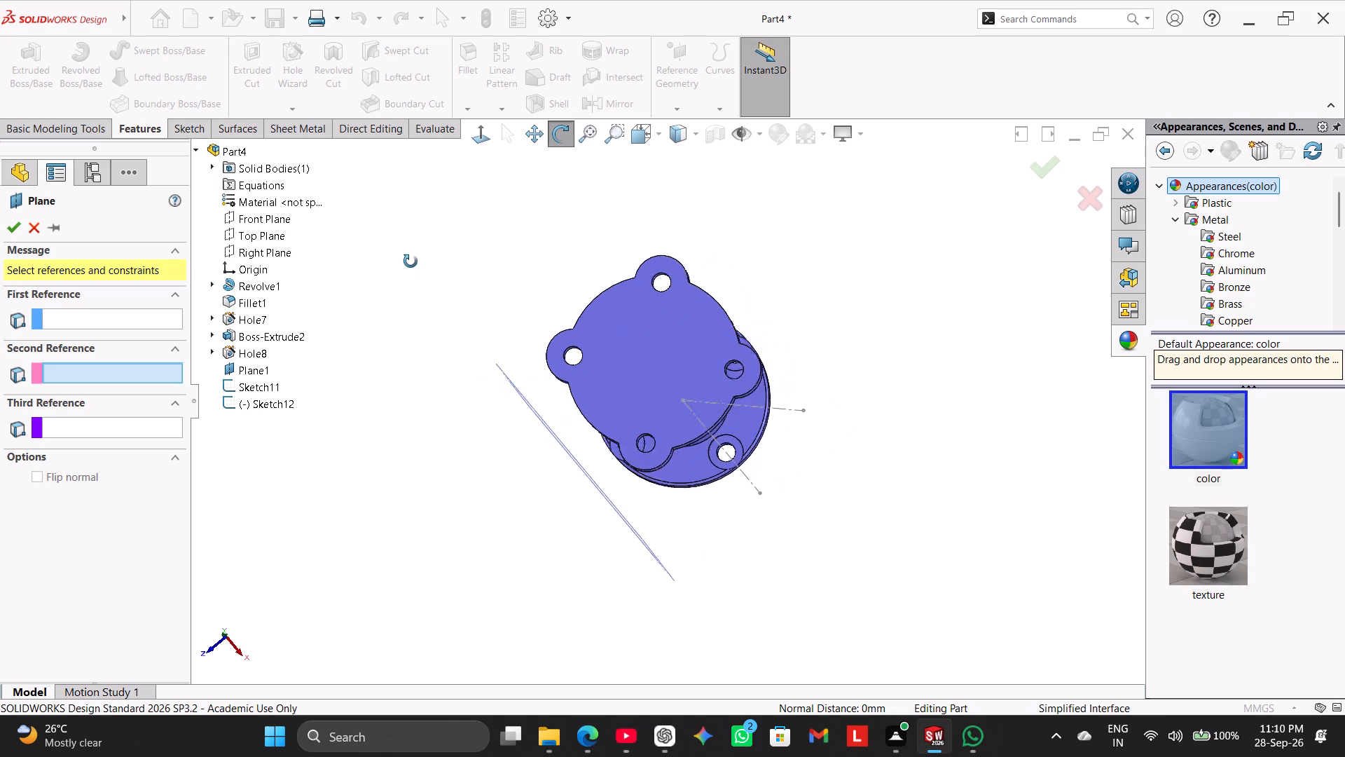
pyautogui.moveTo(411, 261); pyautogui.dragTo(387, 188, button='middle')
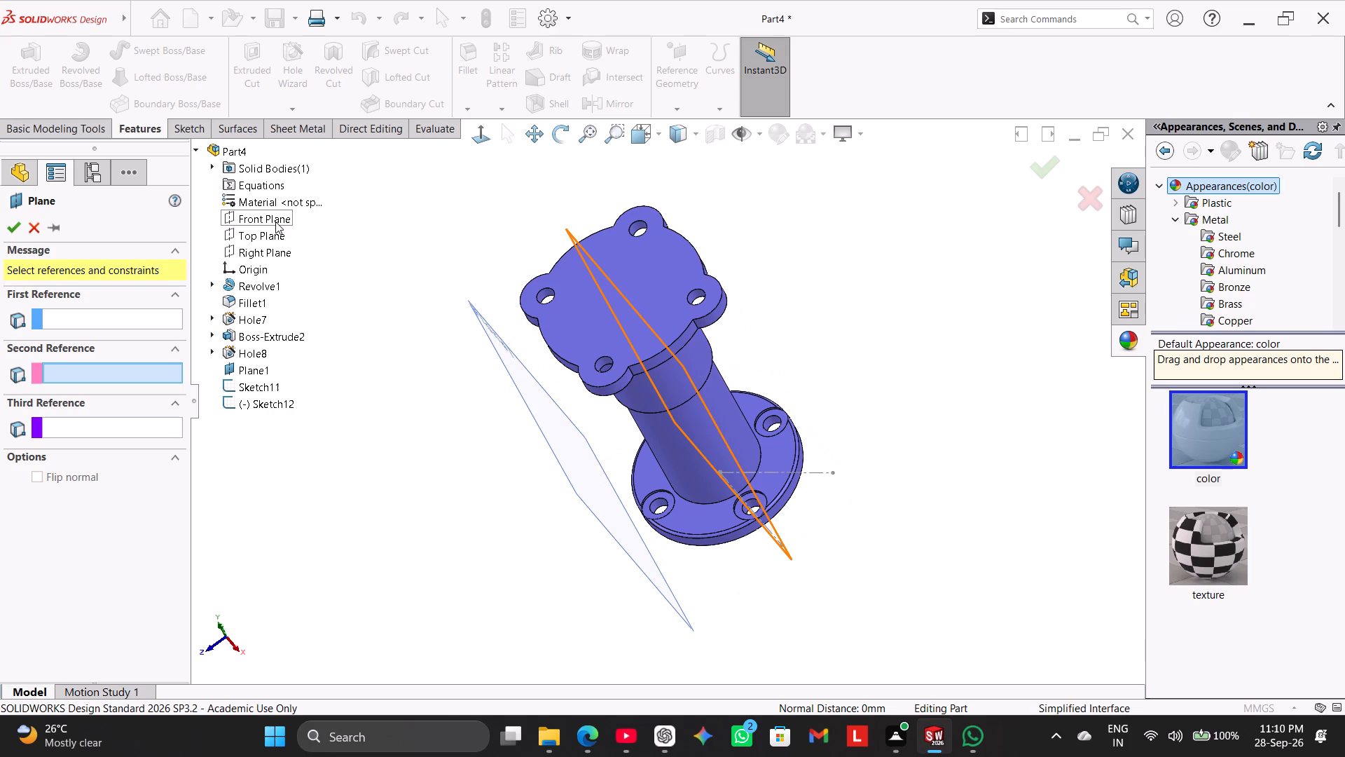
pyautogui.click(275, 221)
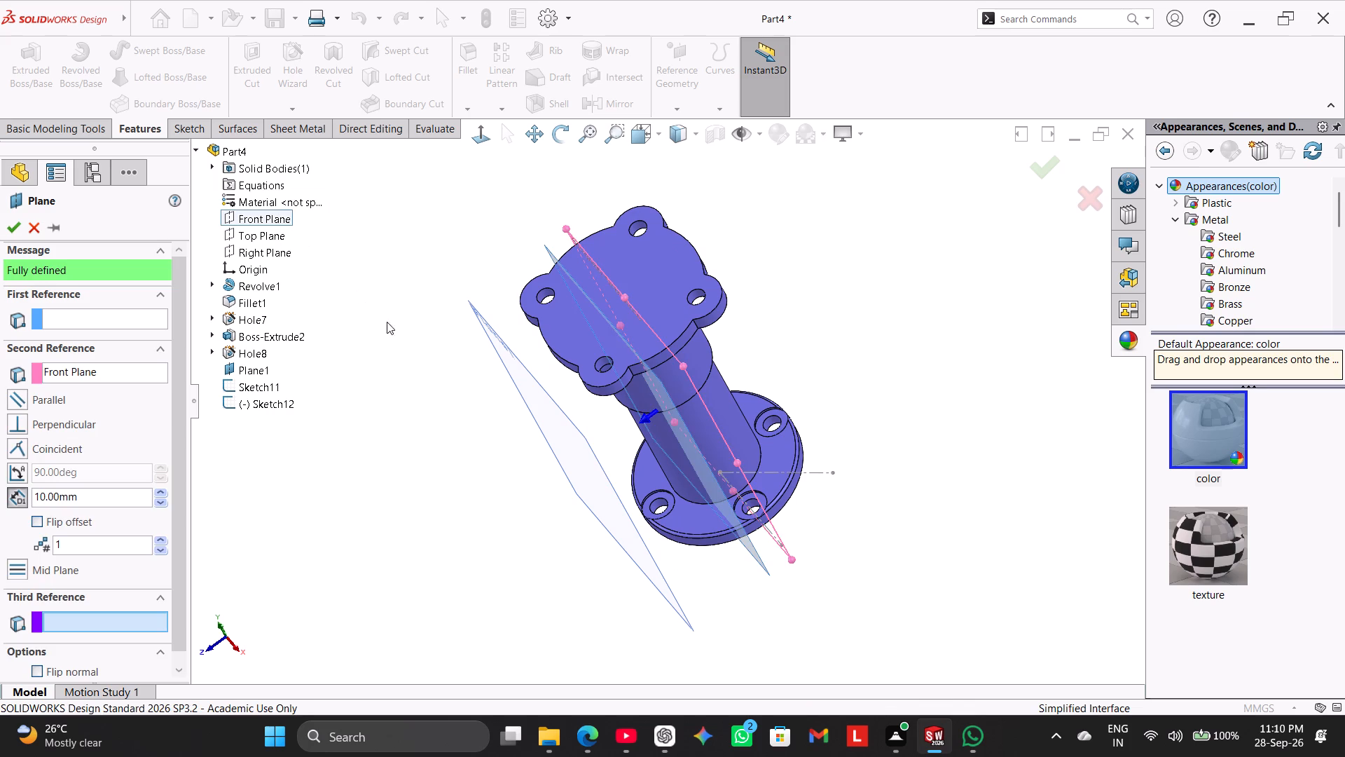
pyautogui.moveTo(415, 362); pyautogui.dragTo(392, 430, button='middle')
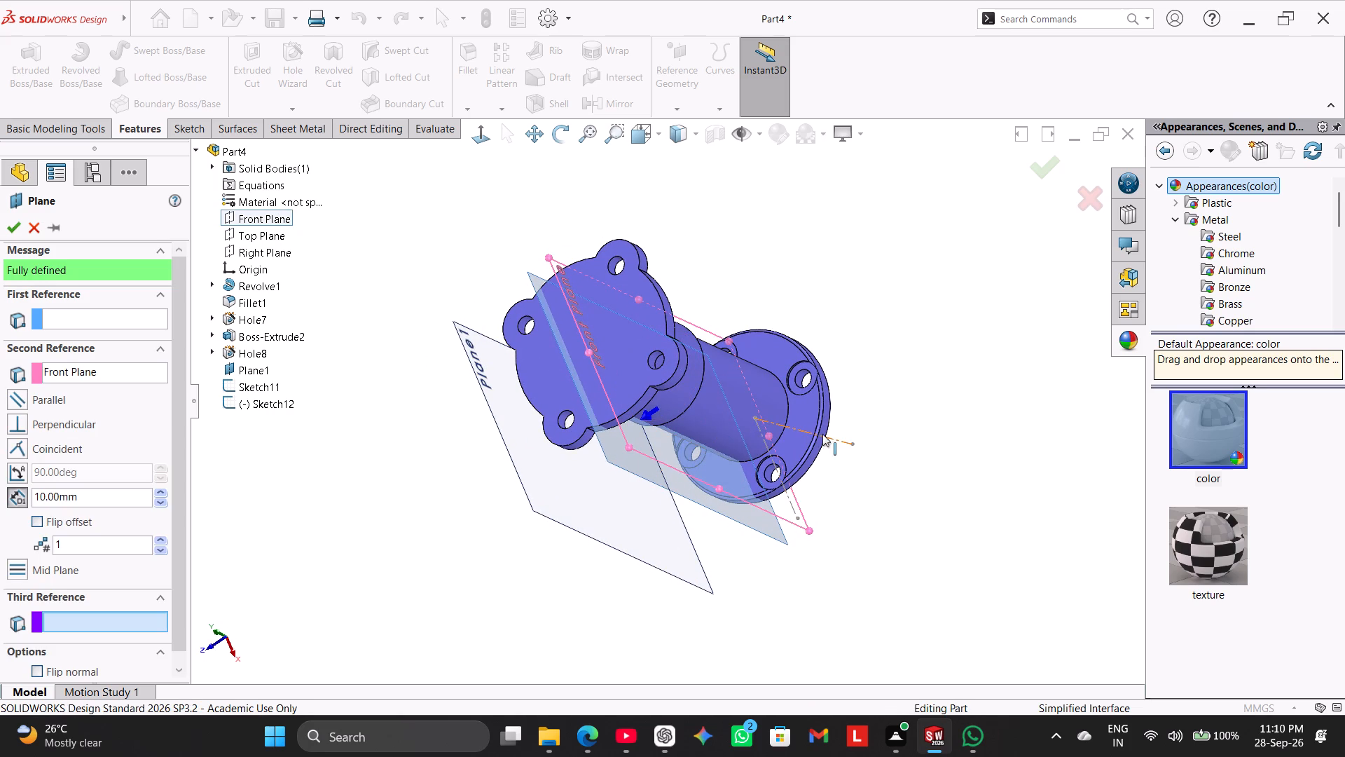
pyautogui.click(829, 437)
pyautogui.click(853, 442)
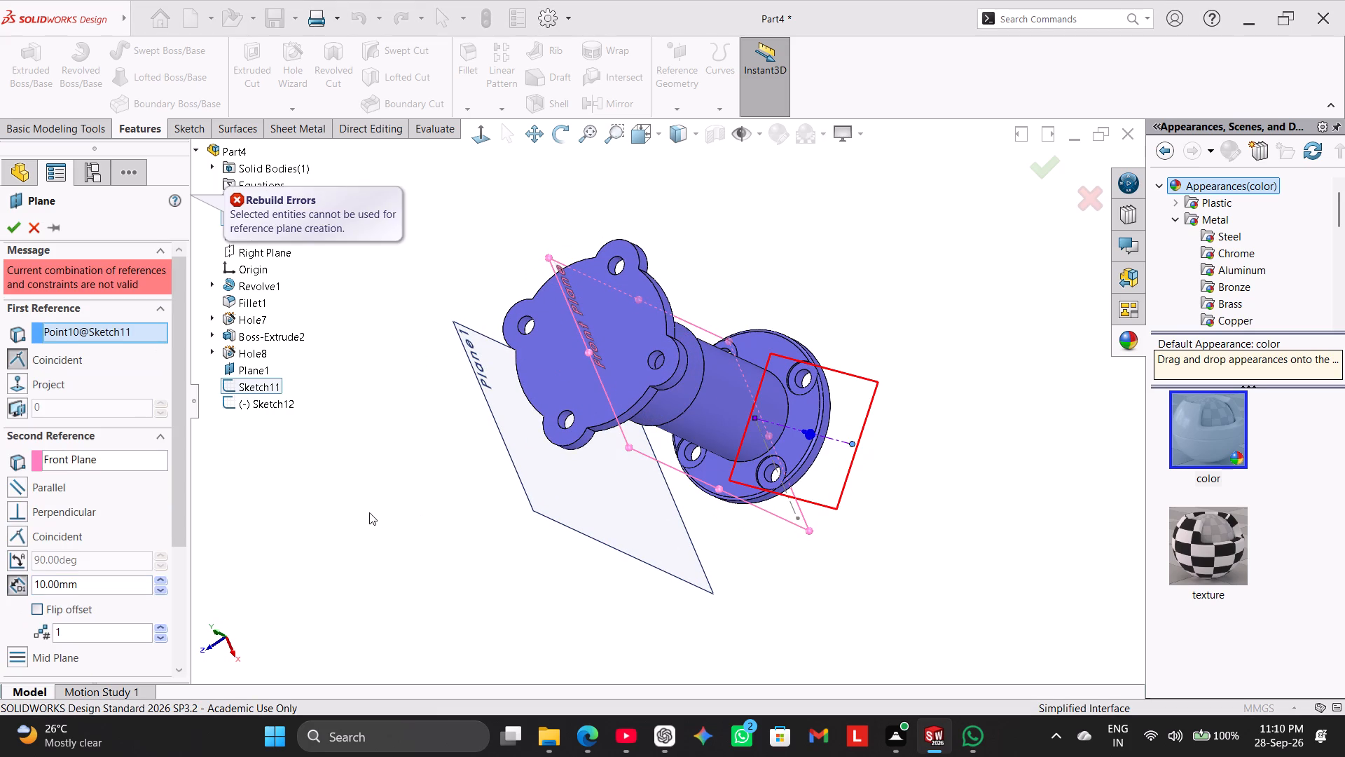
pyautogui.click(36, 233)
# Create a reference plane perpendicular to the mirrored slanted centerline and coincident with its outer endpoint.
pyautogui.moveTo(413, 320); pyautogui.dragTo(427, 299, button='middle')
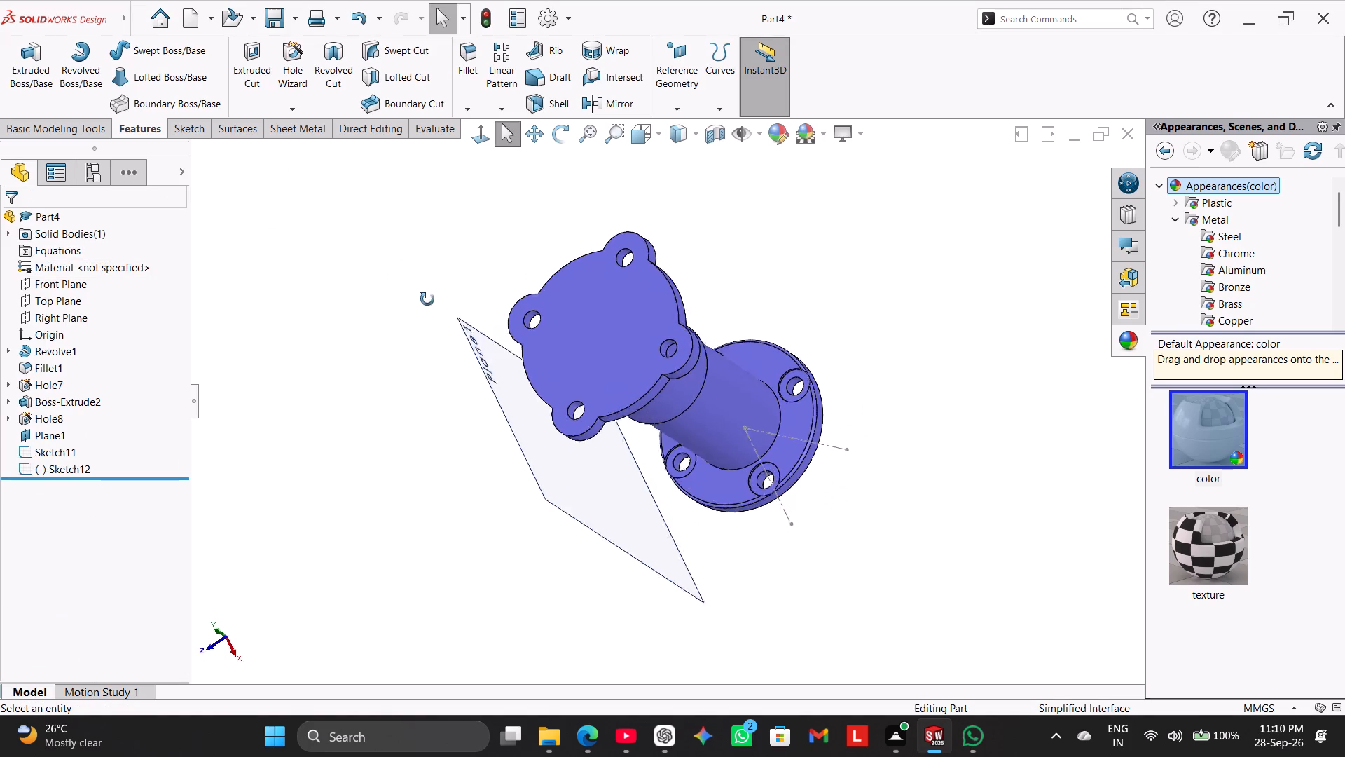
pyautogui.moveTo(427, 299); pyautogui.dragTo(428, 203, button='middle')
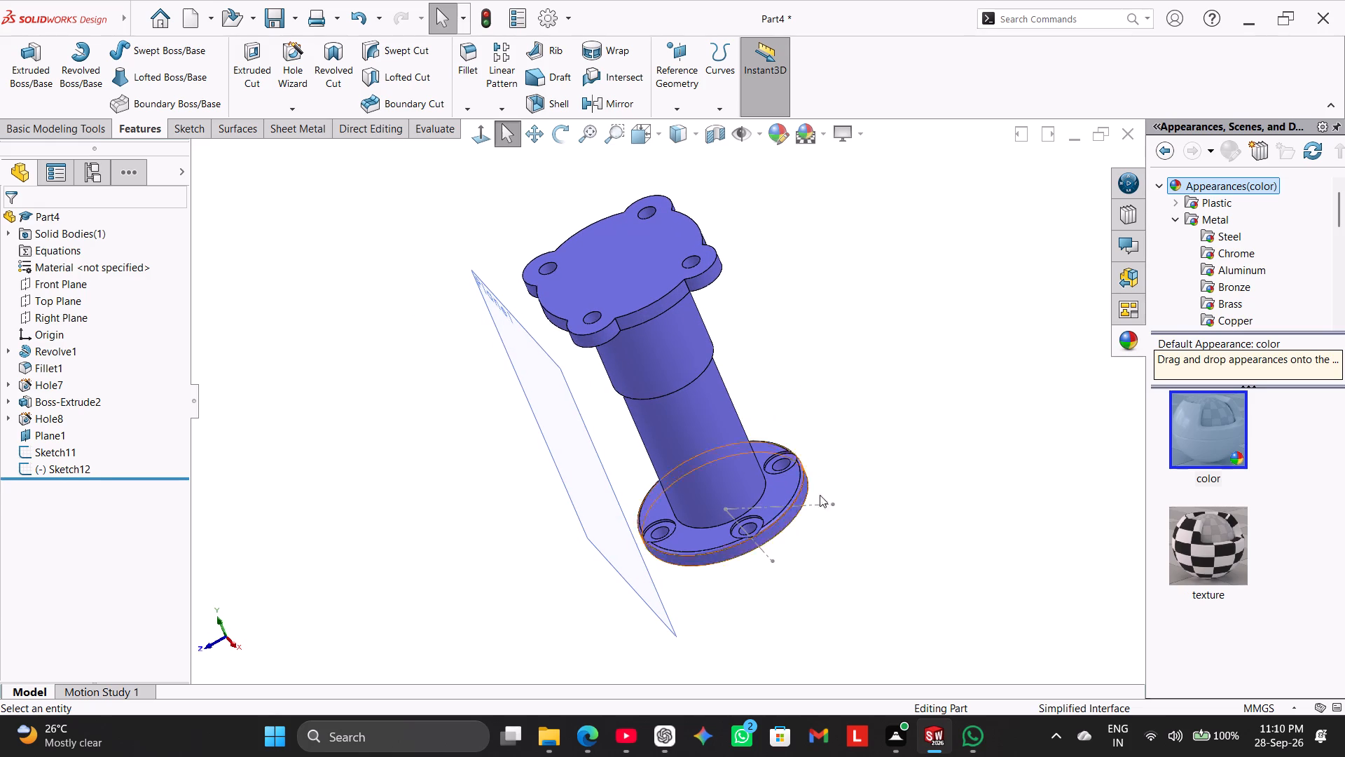
pyautogui.moveTo(675, 58); pyautogui.dragTo(686, 64)
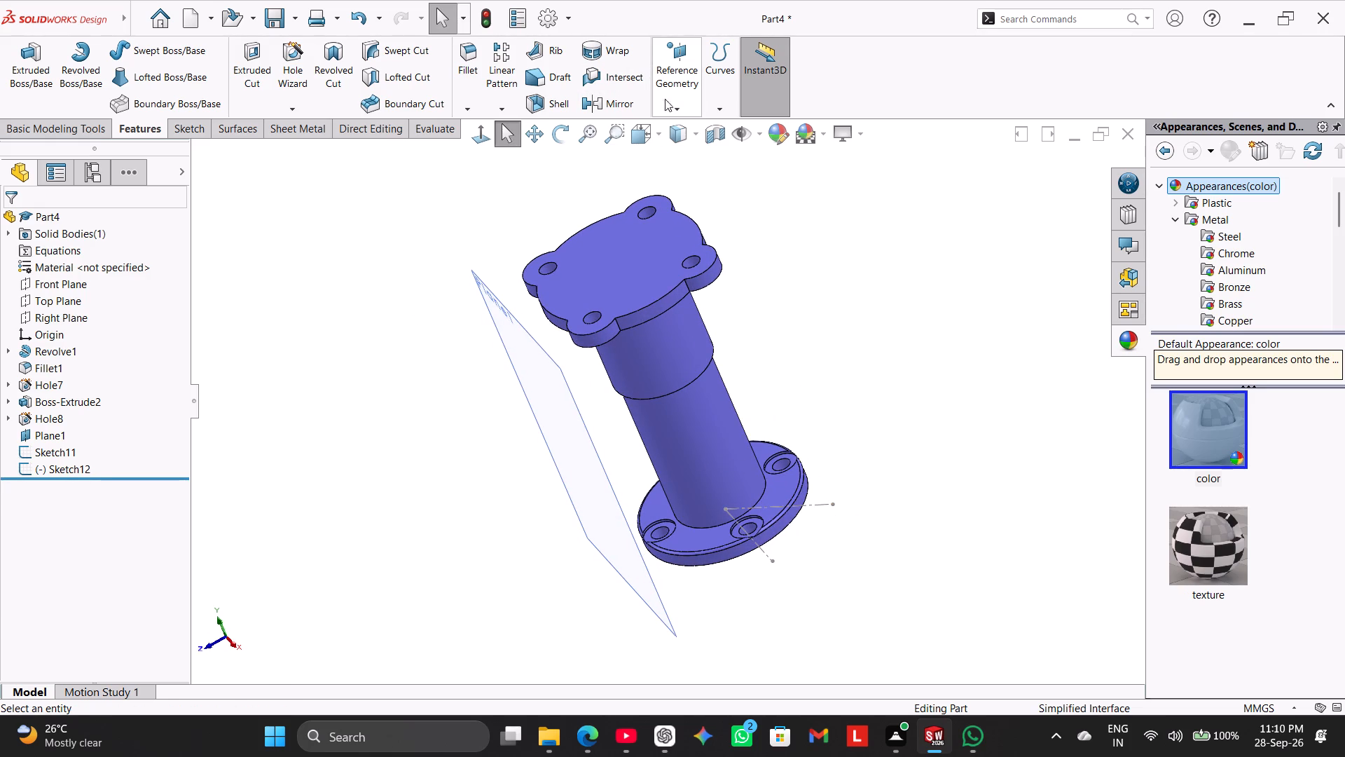
pyautogui.click(672, 80)
pyautogui.click(684, 127)
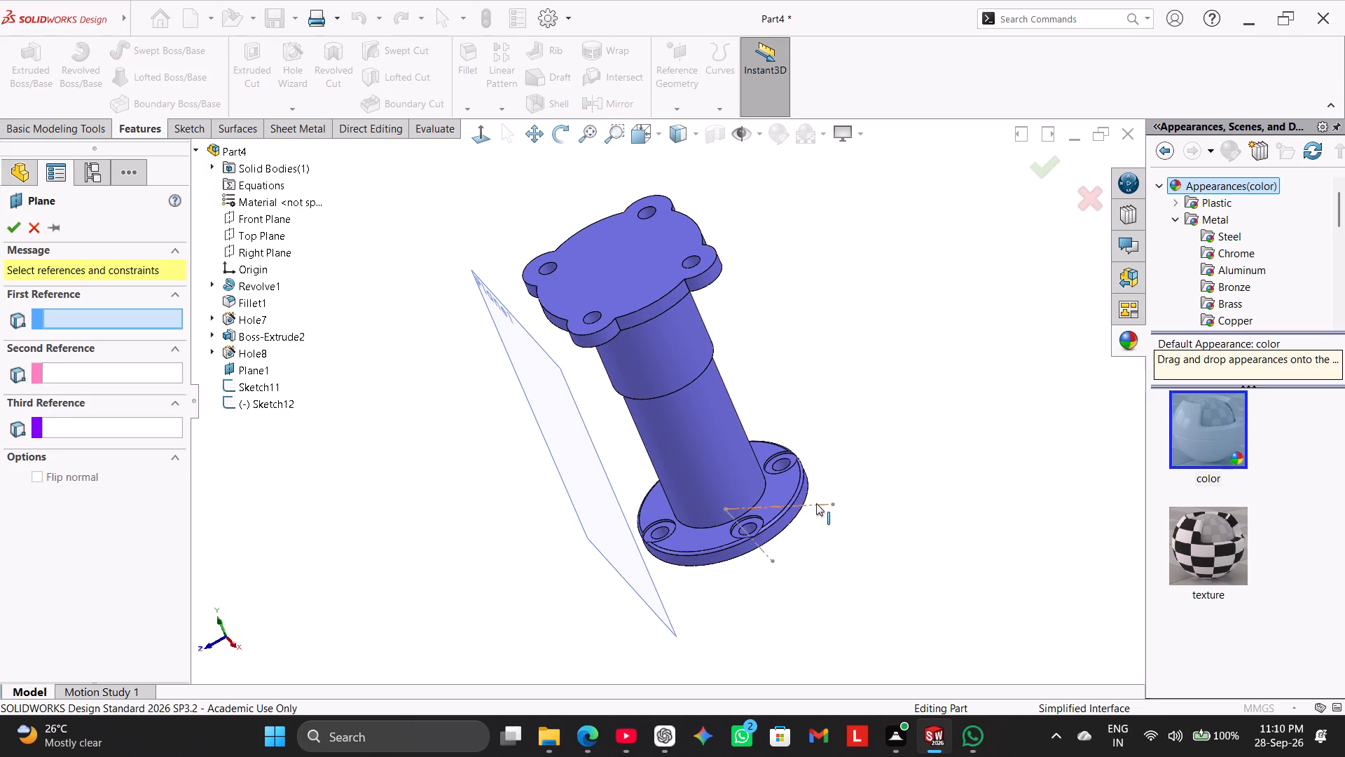
pyautogui.click(816, 503)
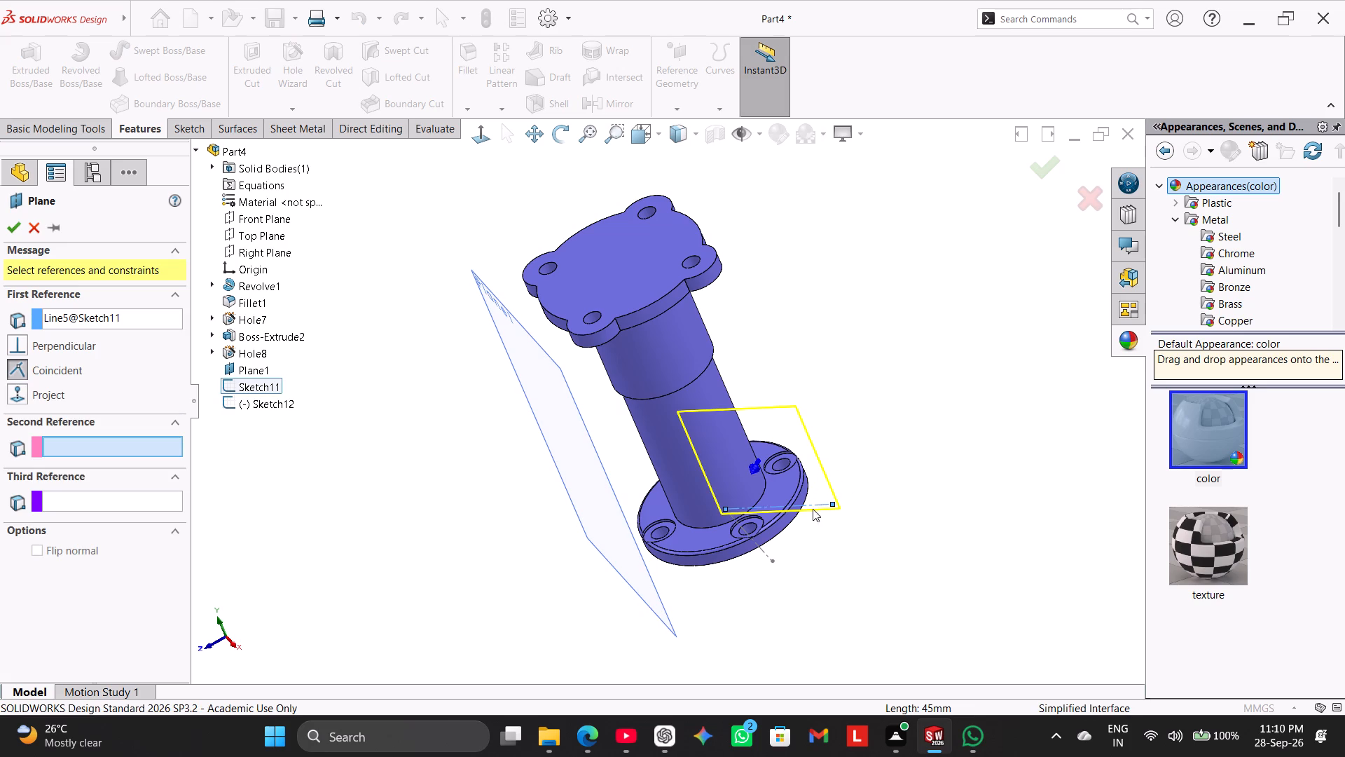
pyautogui.click(834, 504)
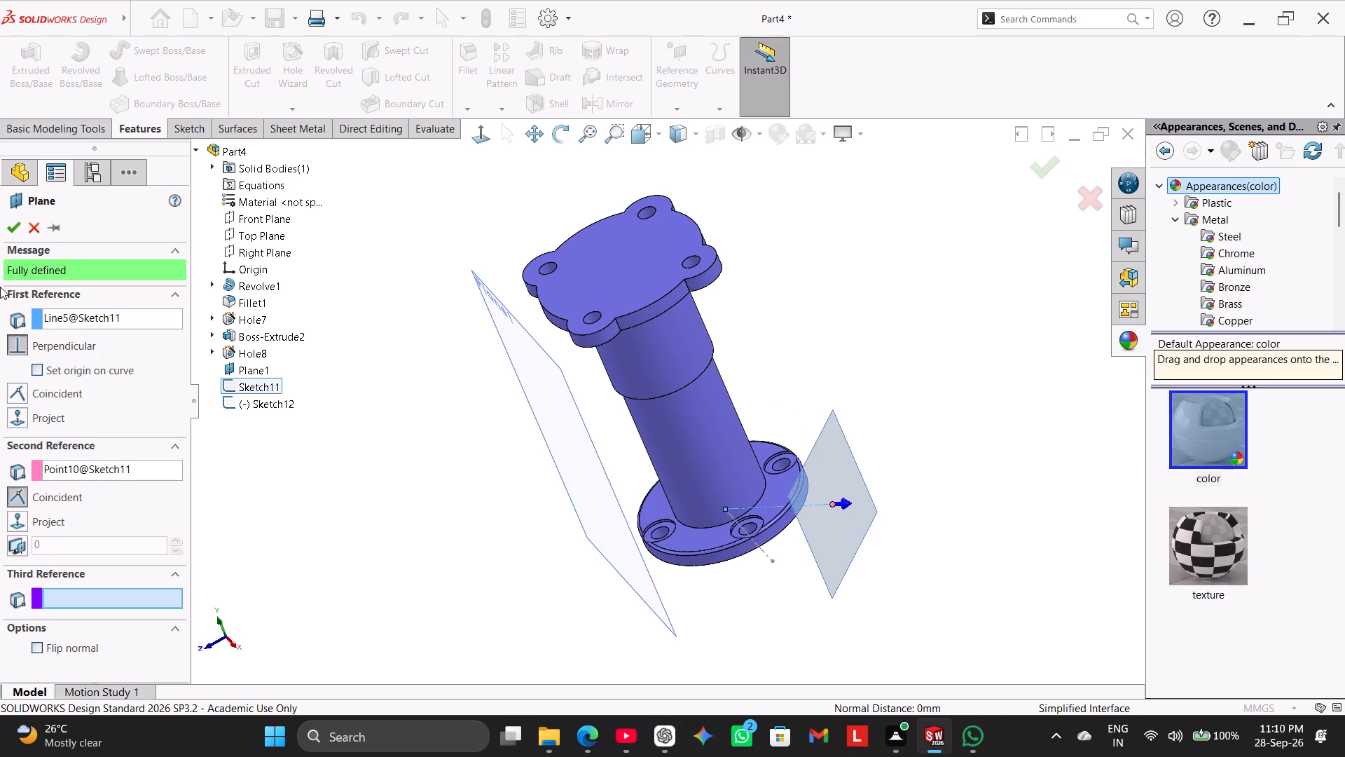
pyautogui.click(9, 233)
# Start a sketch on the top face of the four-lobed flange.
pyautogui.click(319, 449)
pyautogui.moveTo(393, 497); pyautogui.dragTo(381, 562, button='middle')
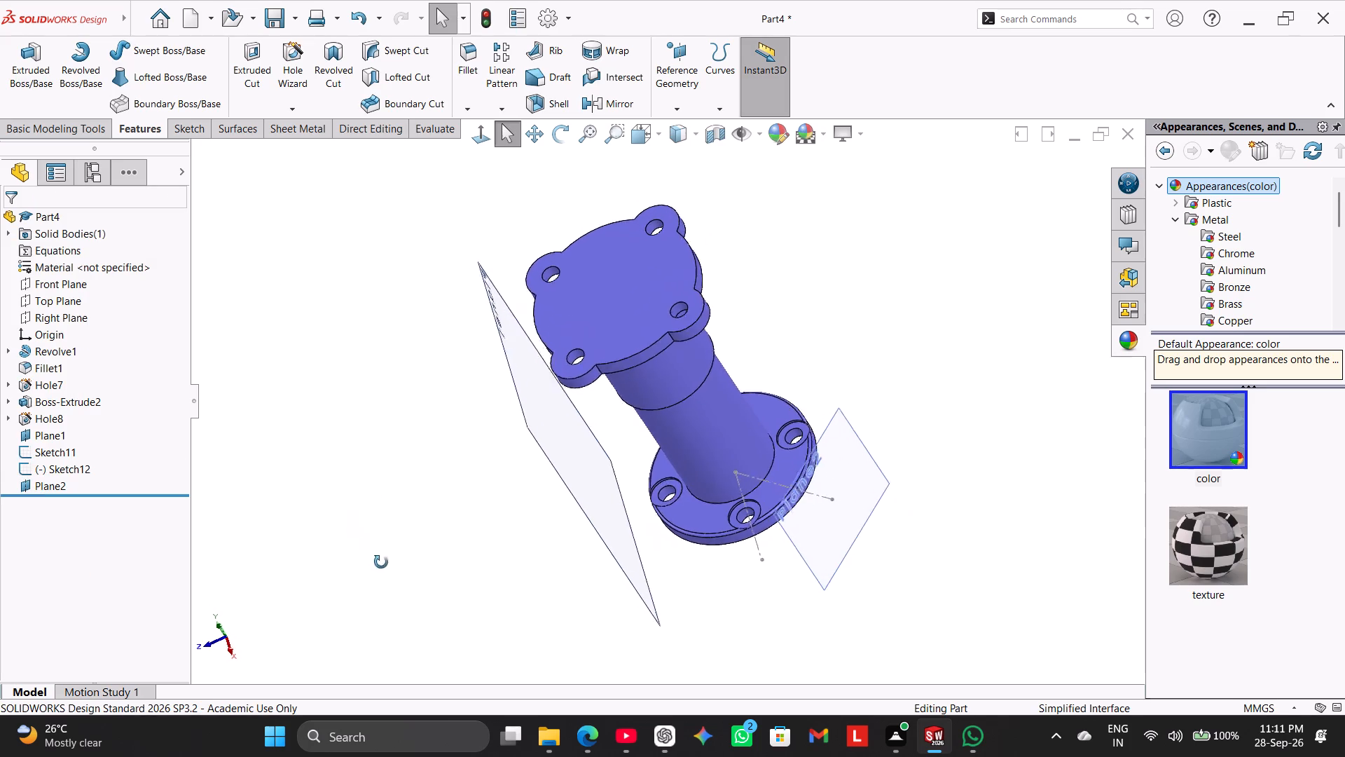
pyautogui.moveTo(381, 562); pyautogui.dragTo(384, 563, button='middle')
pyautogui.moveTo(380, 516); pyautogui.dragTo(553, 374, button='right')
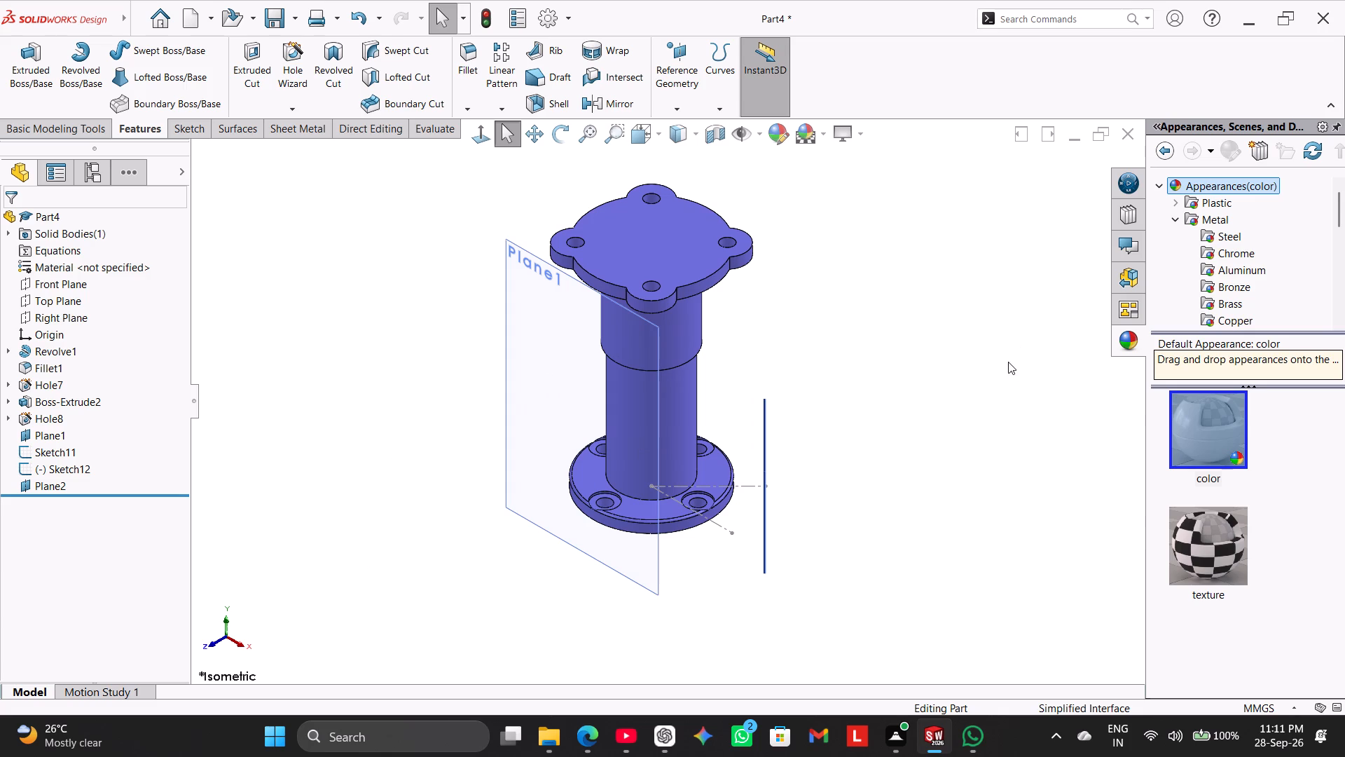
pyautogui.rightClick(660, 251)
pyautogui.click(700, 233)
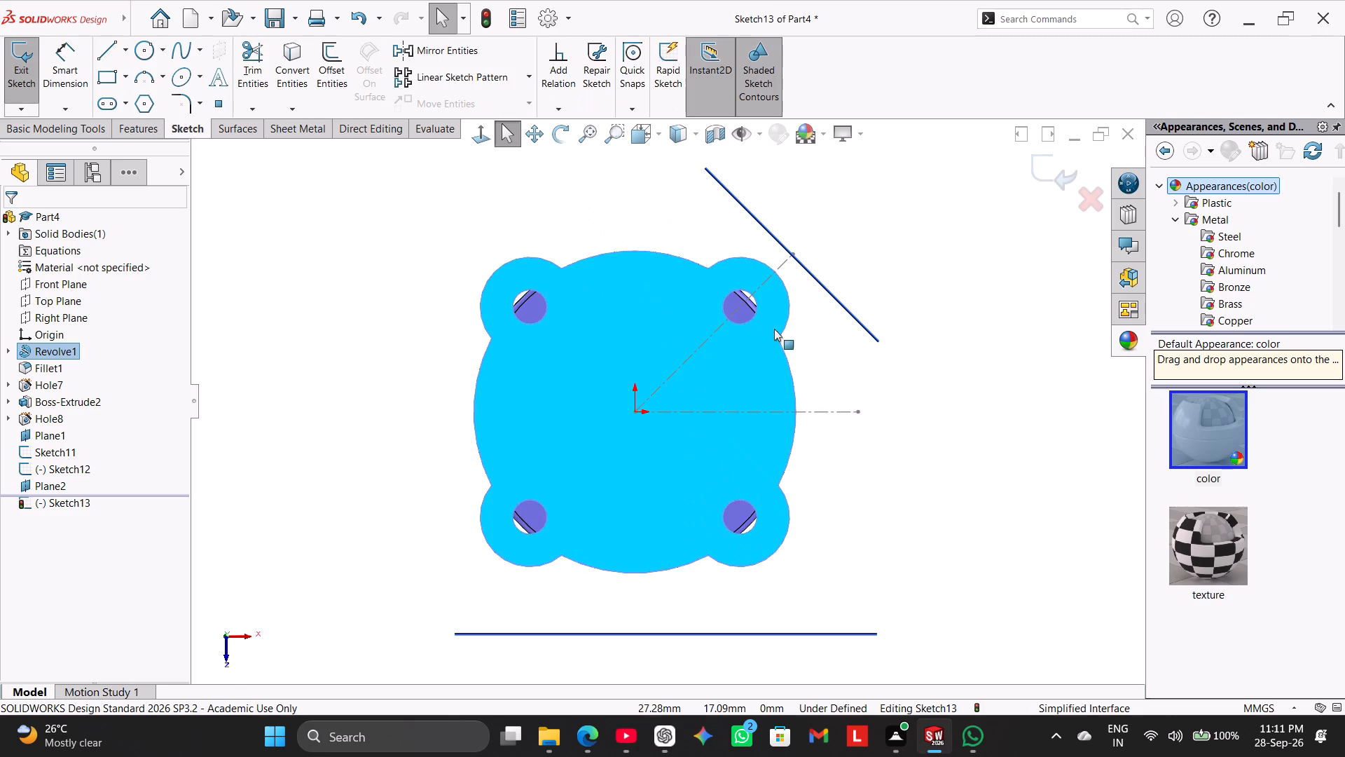
# Examine how the two reference planes lie relative to the part from tilted, right, back and front views.
pyautogui.click(982, 280)
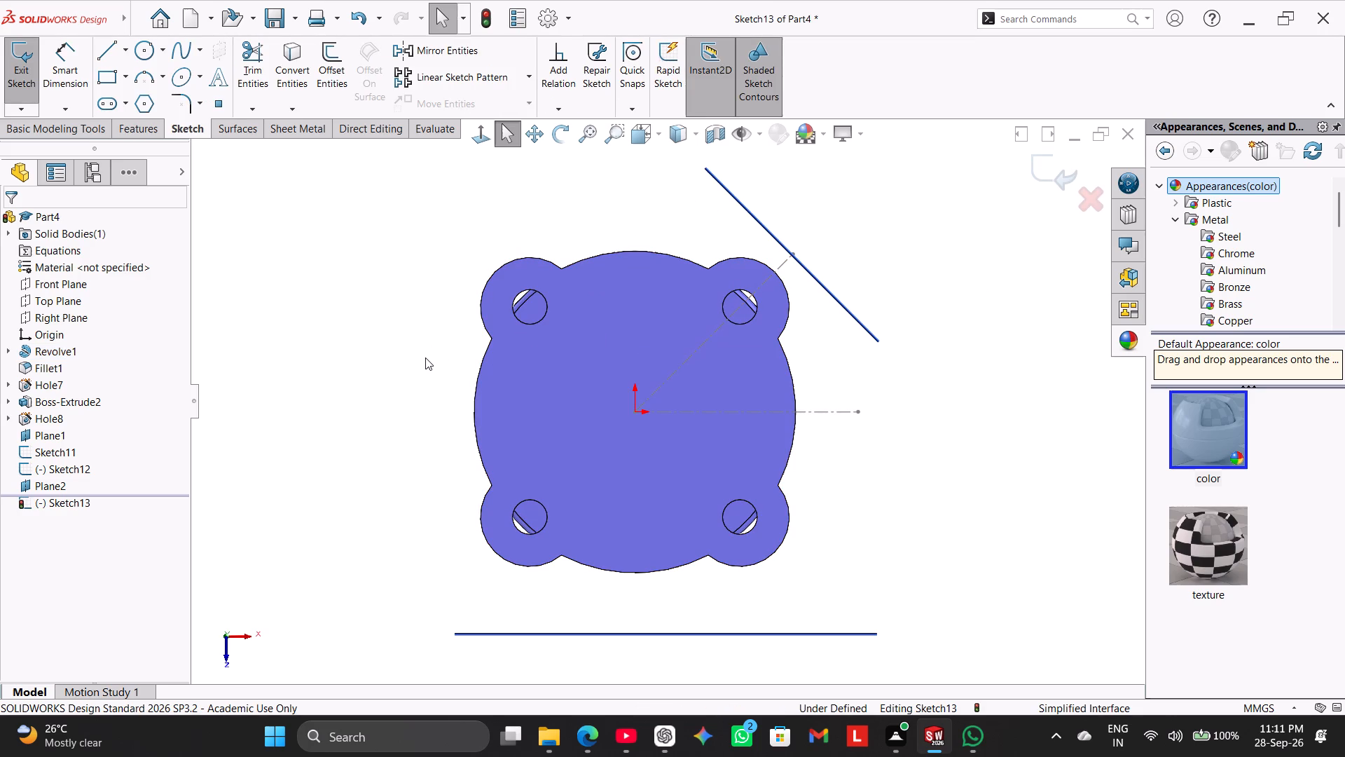
pyautogui.moveTo(419, 431); pyautogui.dragTo(403, 451, button='middle')
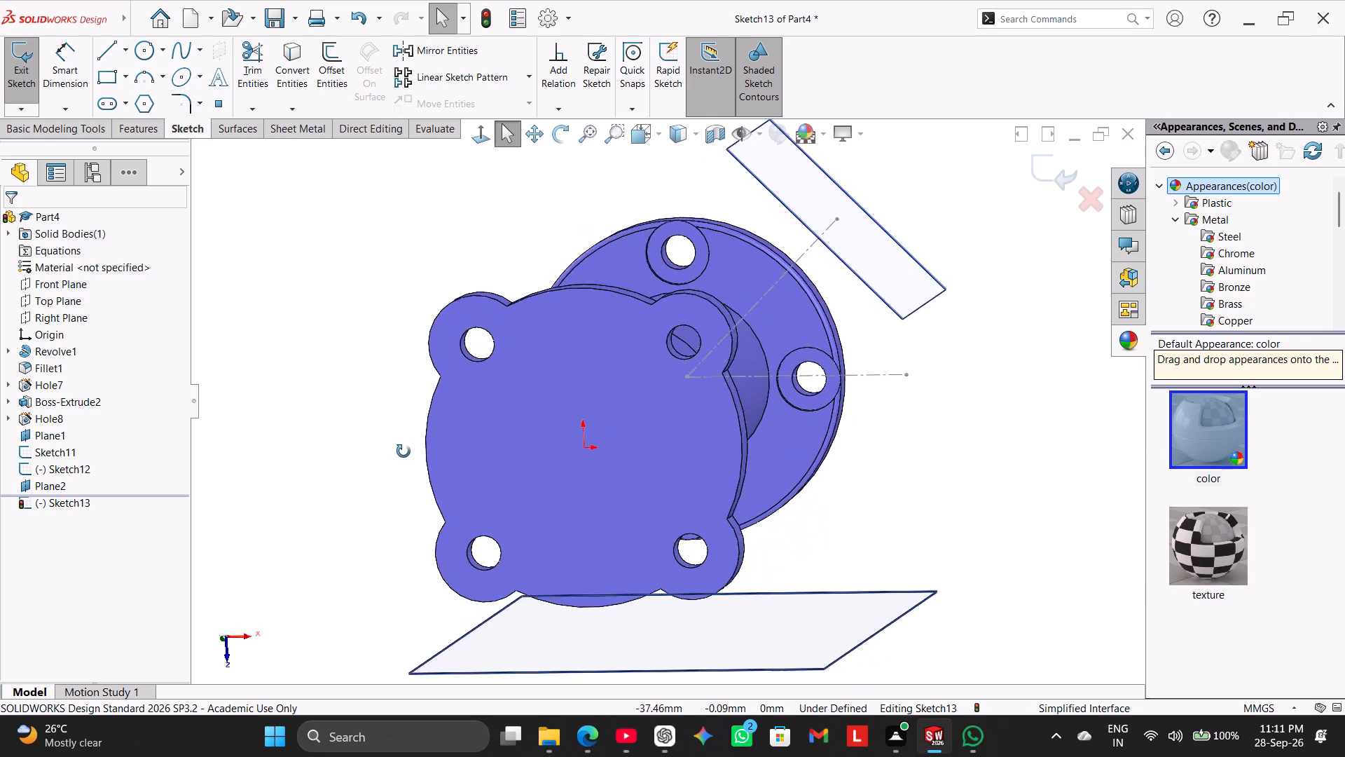
pyautogui.moveTo(403, 451); pyautogui.dragTo(422, 413, button='middle')
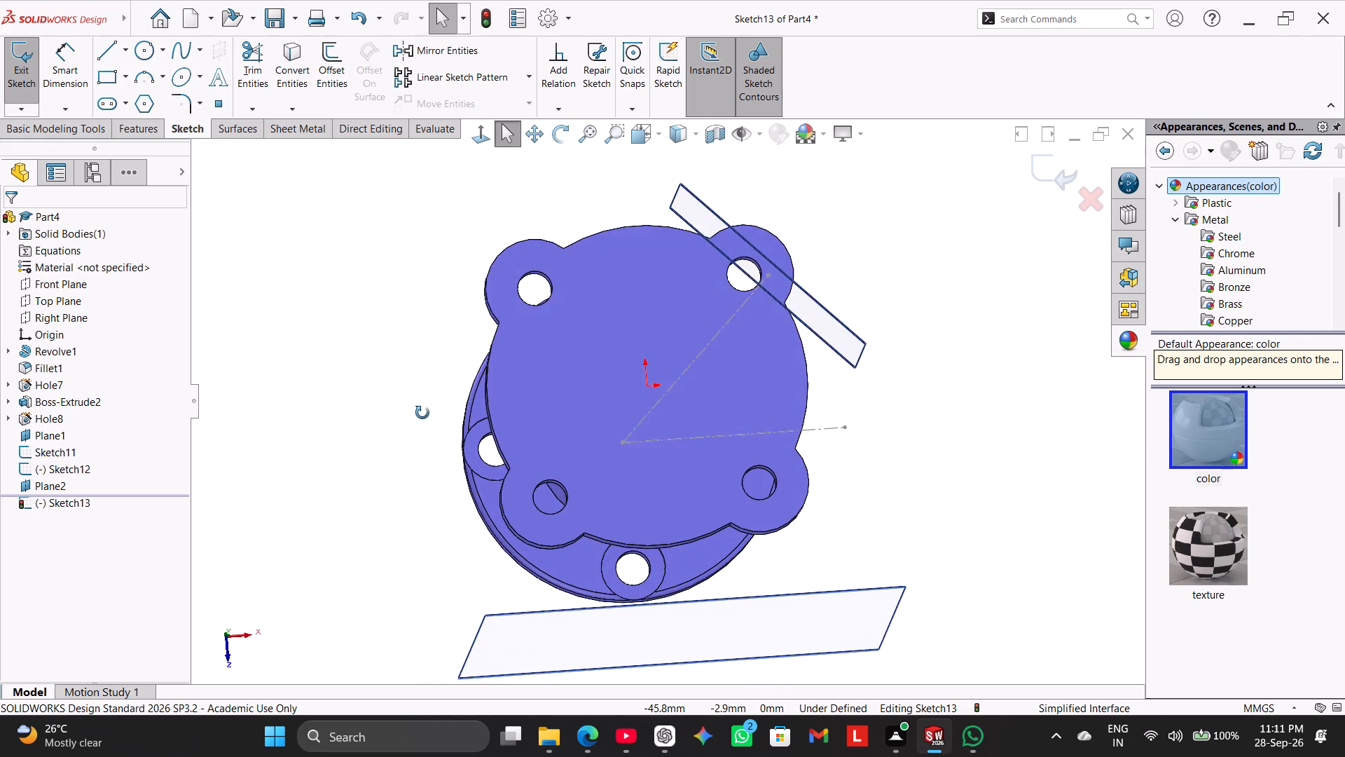
pyautogui.moveTo(422, 413); pyautogui.dragTo(422, 413, button='middle')
pyautogui.click(659, 136)
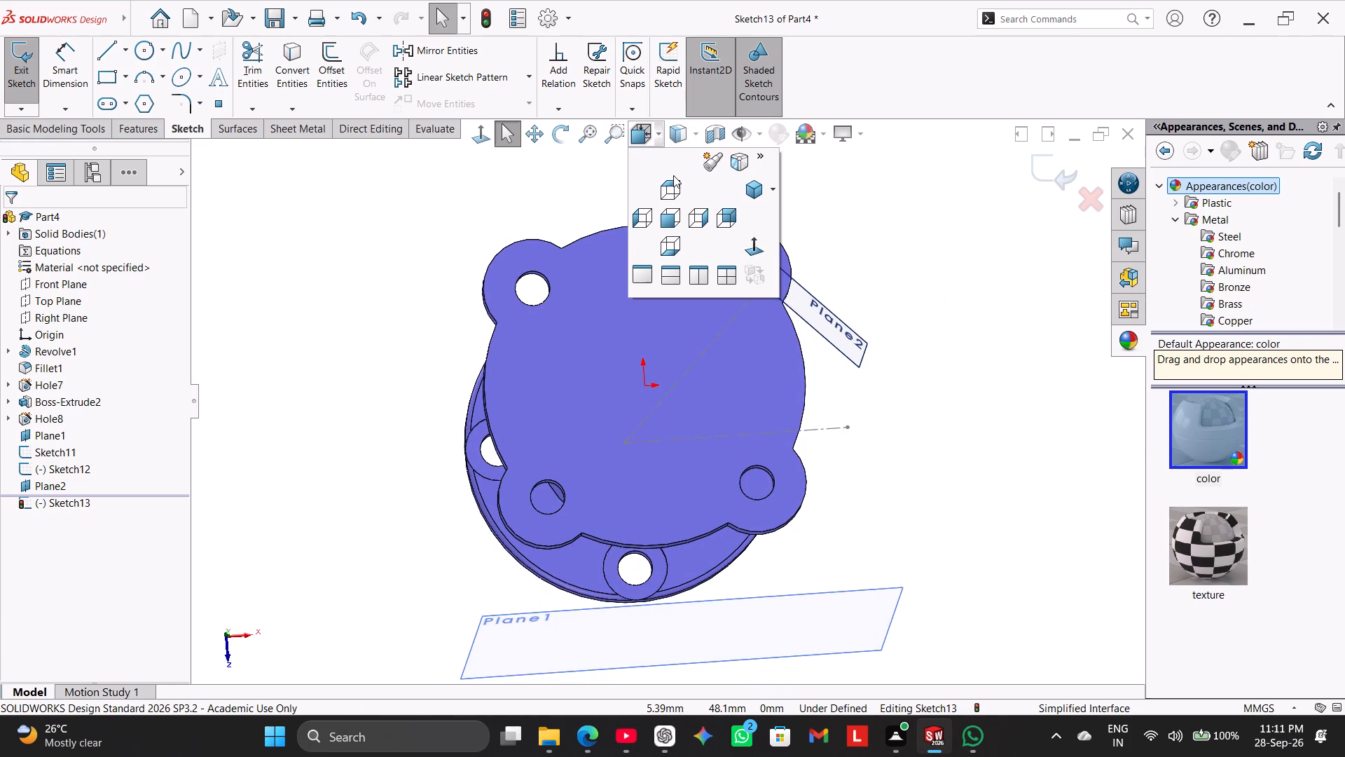
pyautogui.click(705, 214)
pyautogui.click(658, 139)
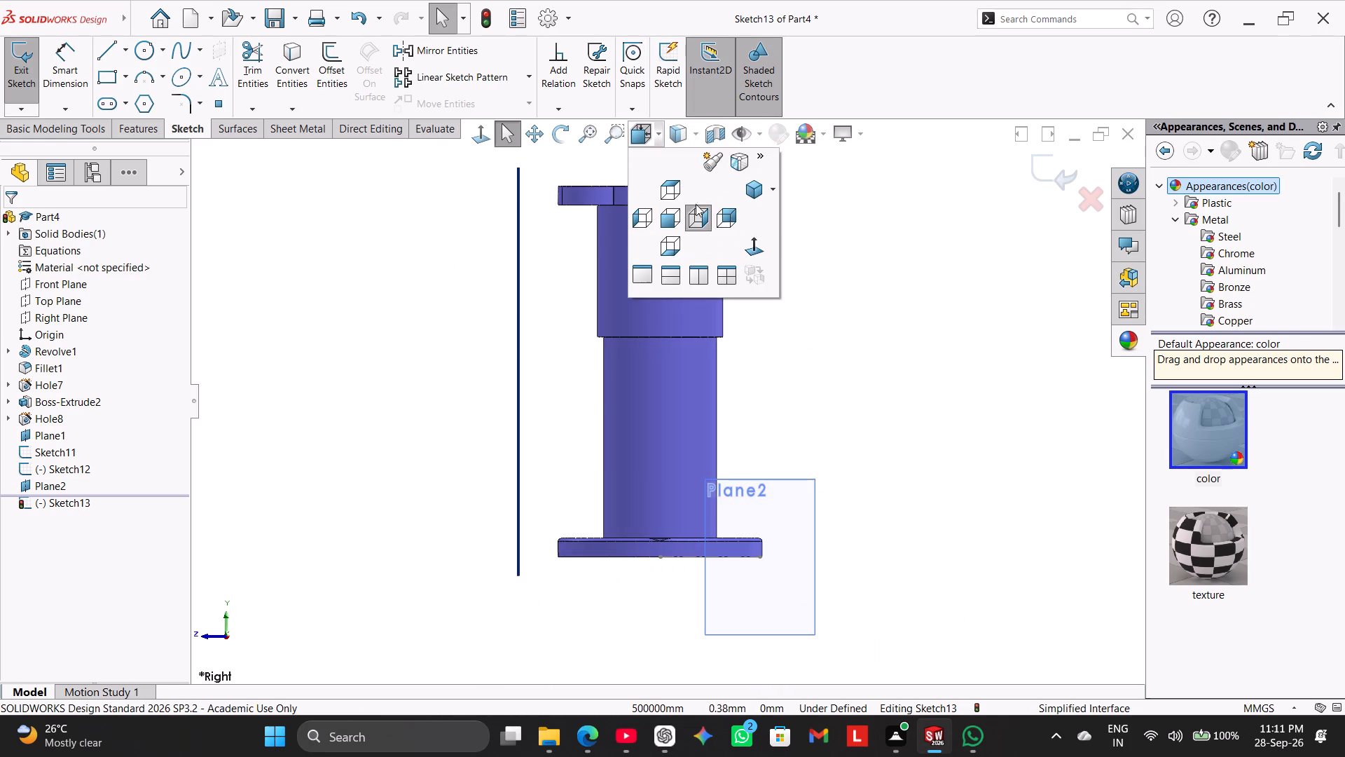
pyautogui.click(728, 216)
pyautogui.click(658, 135)
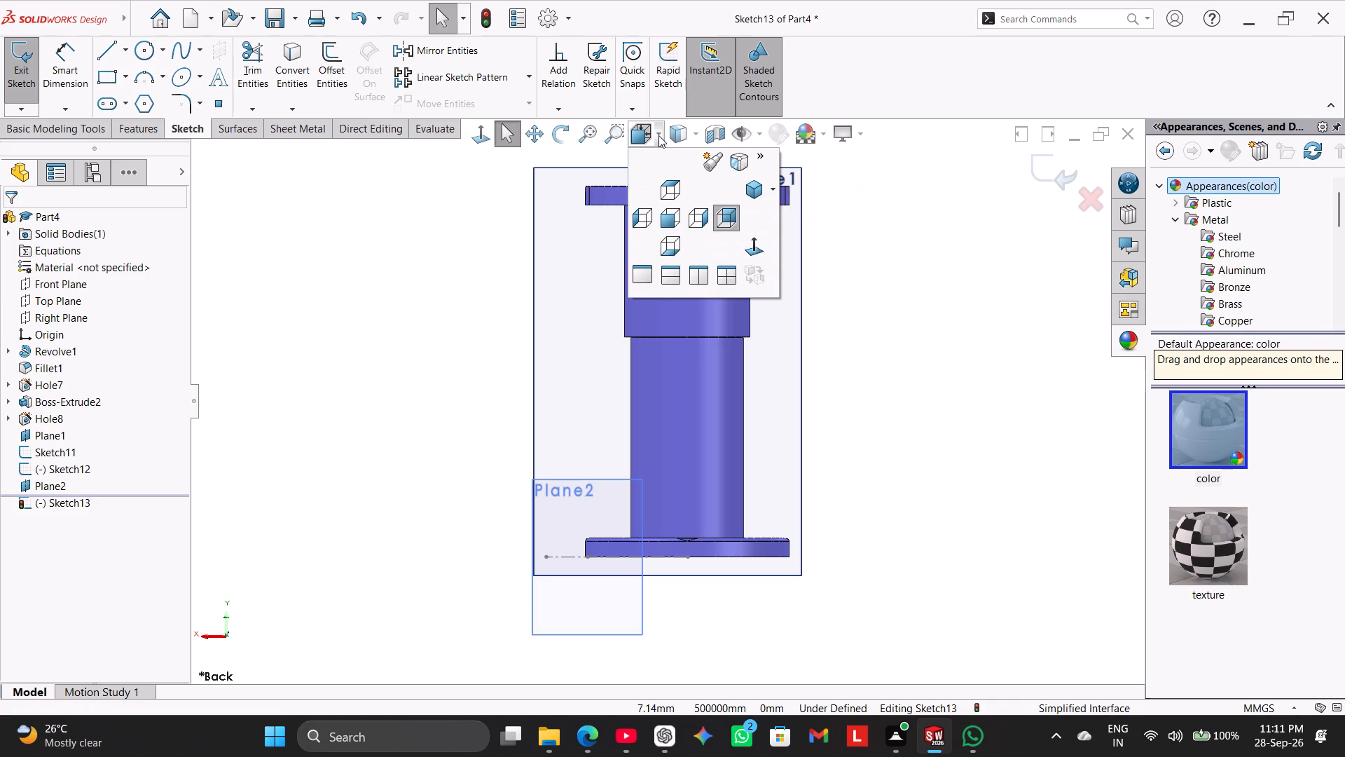
pyautogui.click(642, 131)
pyautogui.click(656, 137)
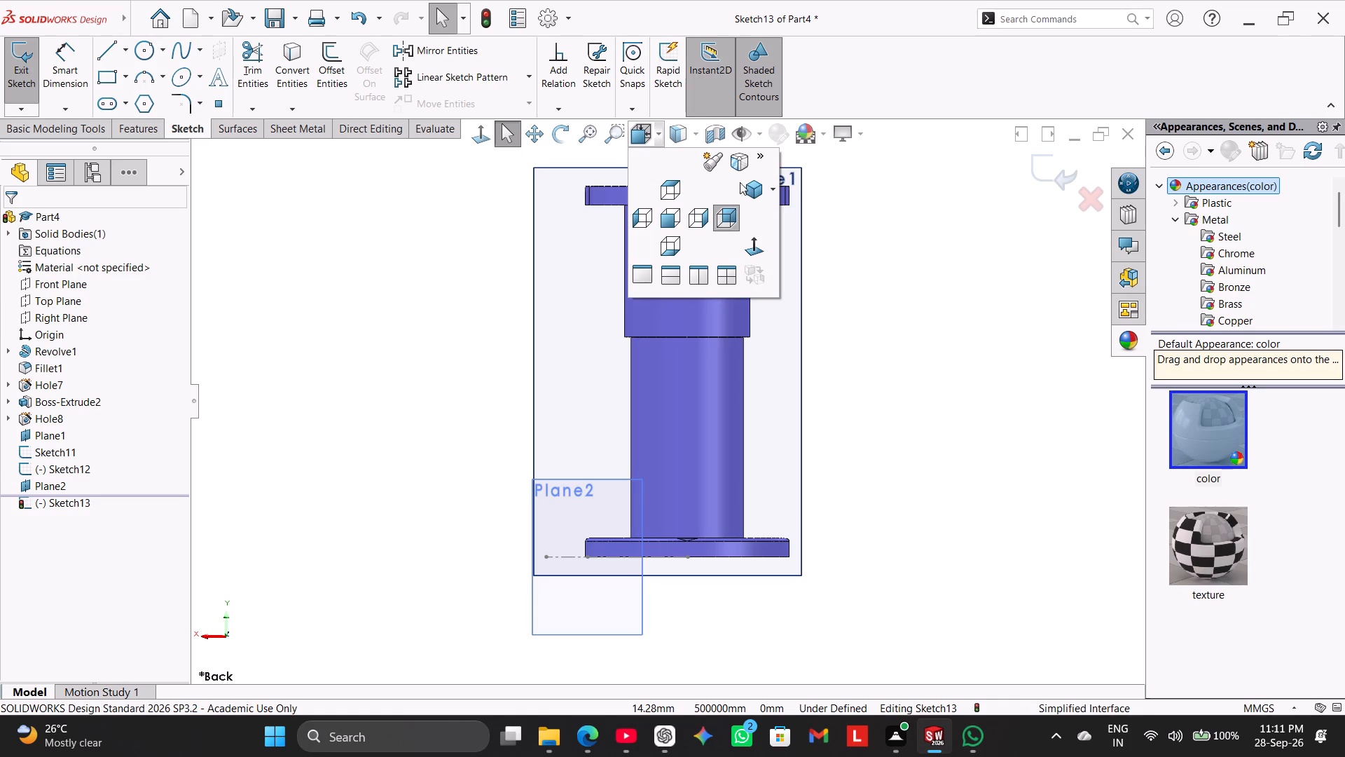
pyautogui.click(672, 217)
pyautogui.rightClick(462, 310)
pyautogui.doubleClick(373, 316)
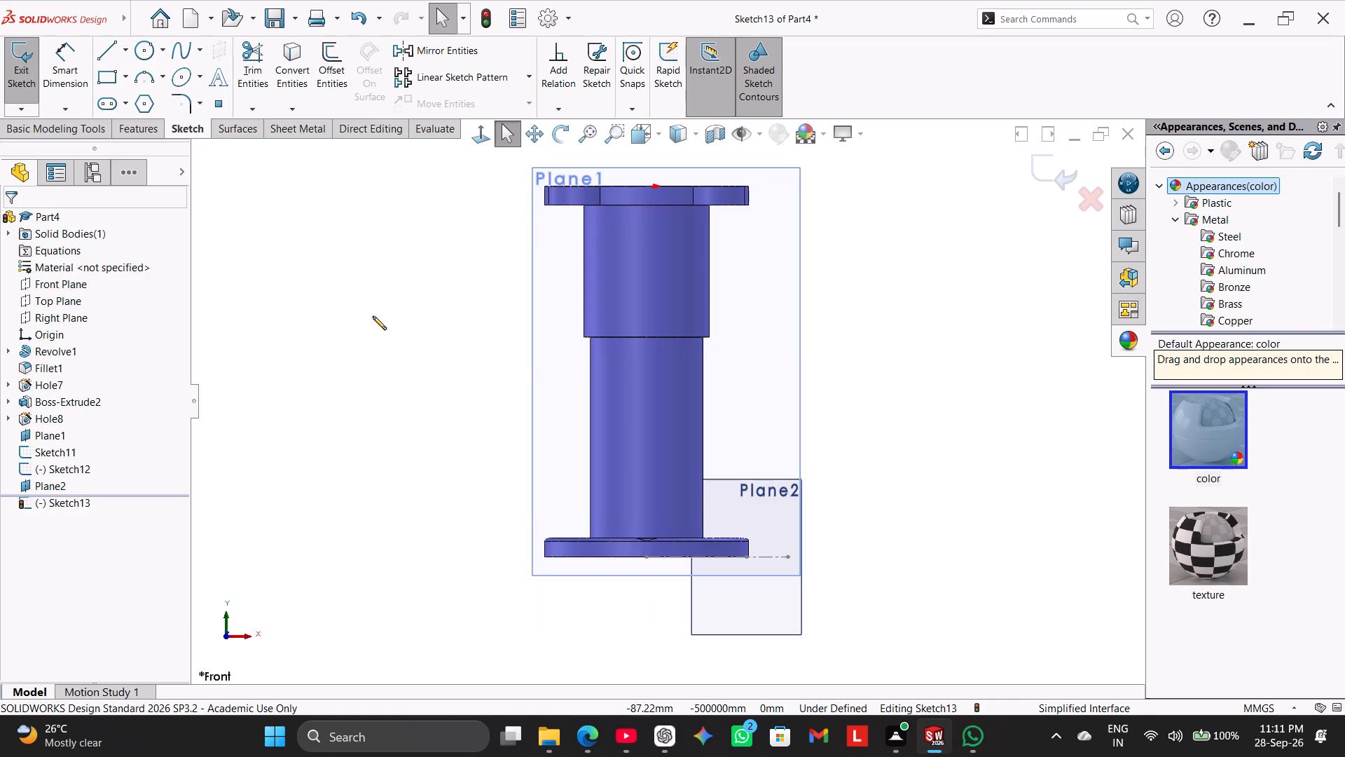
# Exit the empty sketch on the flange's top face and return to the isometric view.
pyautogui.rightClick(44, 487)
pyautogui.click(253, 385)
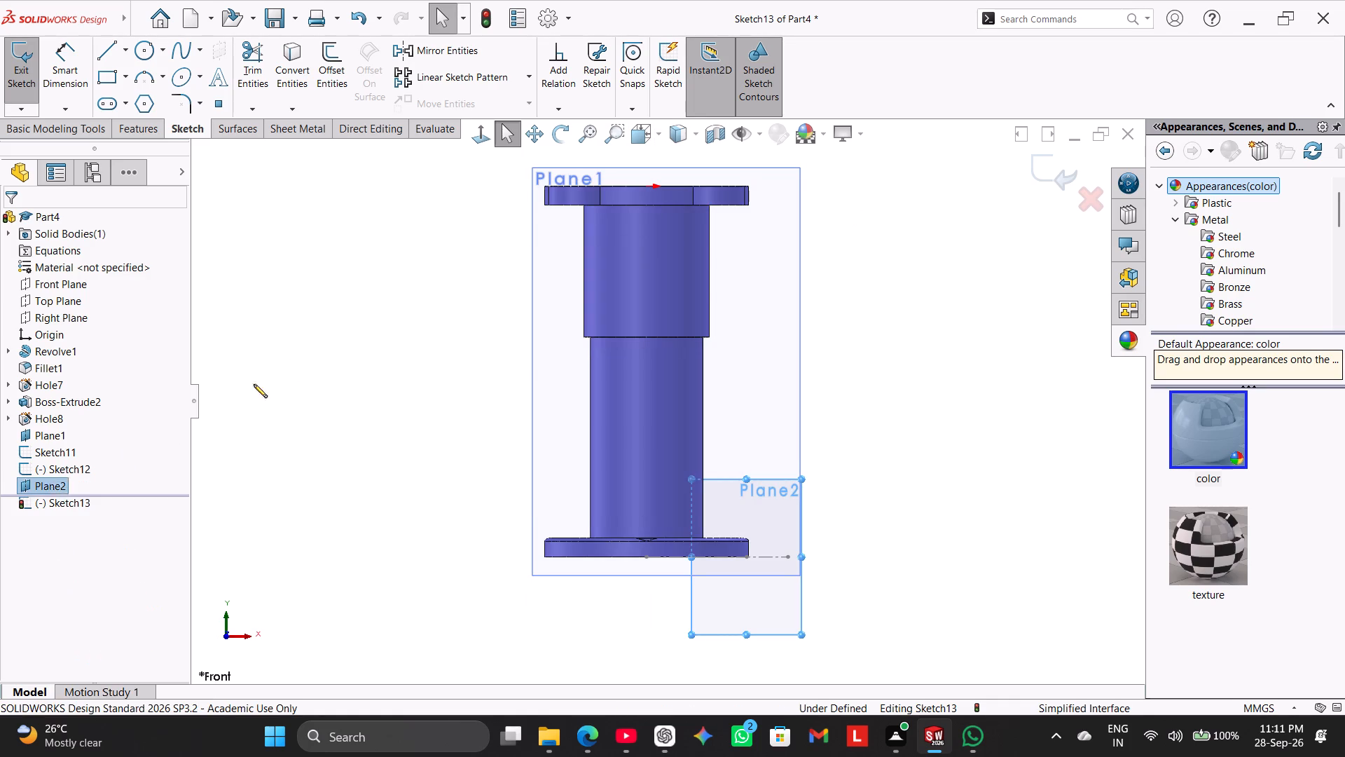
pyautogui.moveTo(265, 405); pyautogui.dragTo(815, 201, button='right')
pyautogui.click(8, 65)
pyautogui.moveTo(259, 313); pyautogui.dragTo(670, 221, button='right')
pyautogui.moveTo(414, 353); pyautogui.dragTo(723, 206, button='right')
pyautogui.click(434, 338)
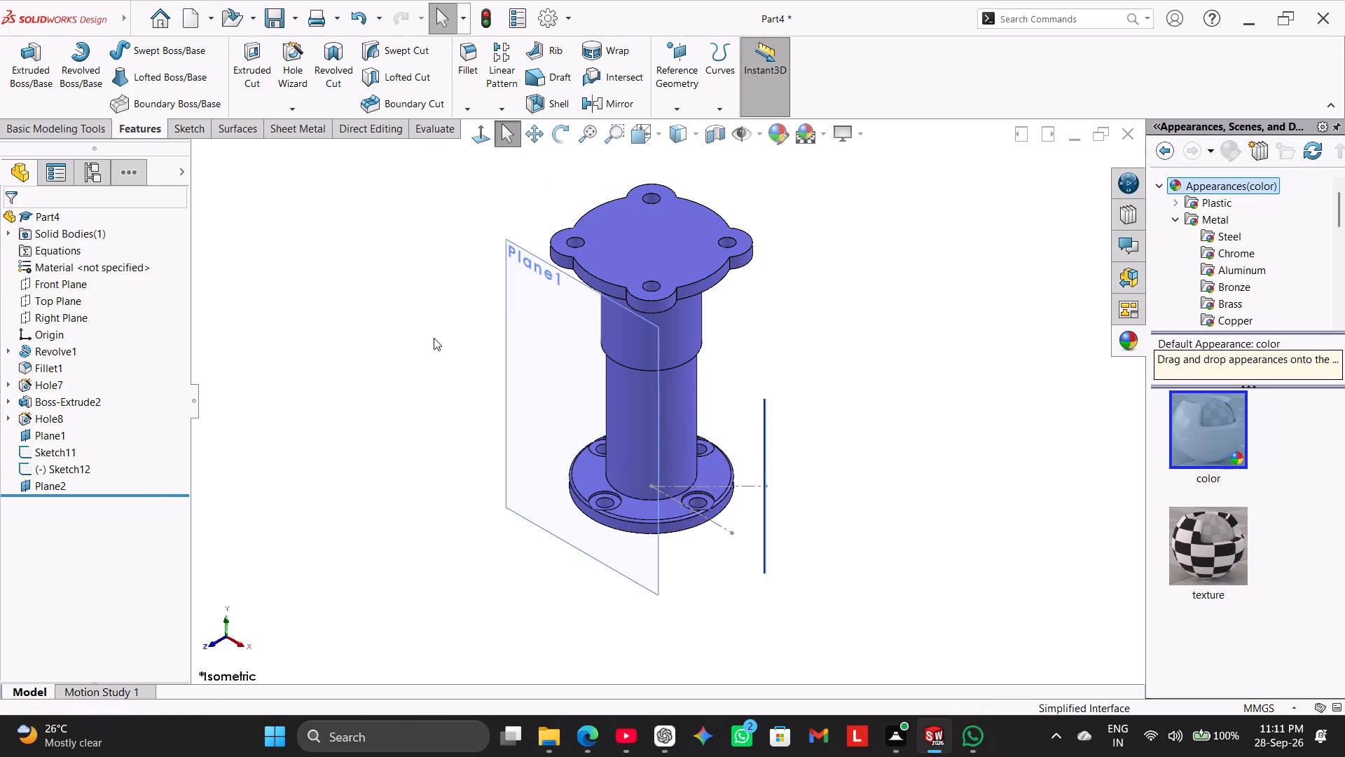
# Start a sketch on the offset reference plane Plane1.
pyautogui.moveTo(938, 375); pyautogui.dragTo(916, 404, button='middle')
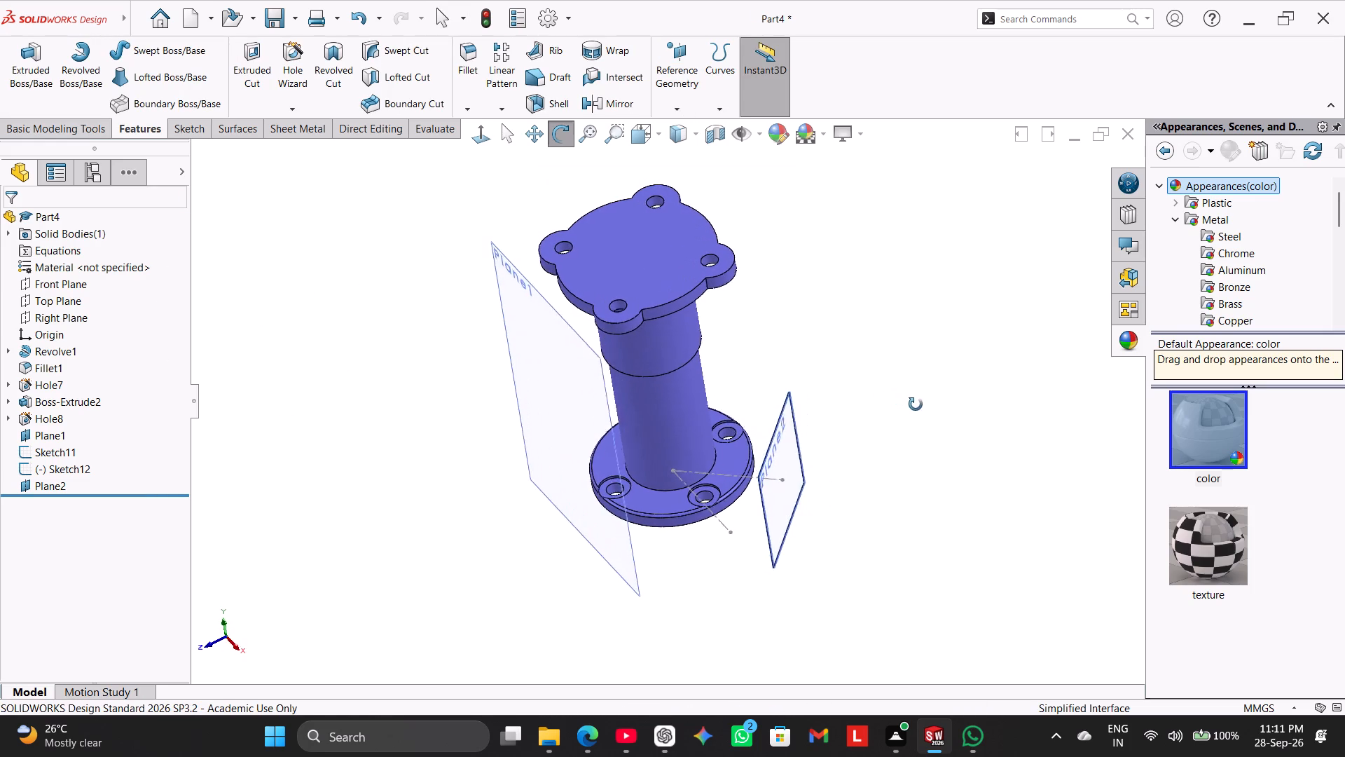
pyautogui.moveTo(916, 404); pyautogui.dragTo(918, 404, button='middle')
pyautogui.moveTo(193, 434); pyautogui.dragTo(322, 336, button='right')
pyautogui.rightClick(563, 301)
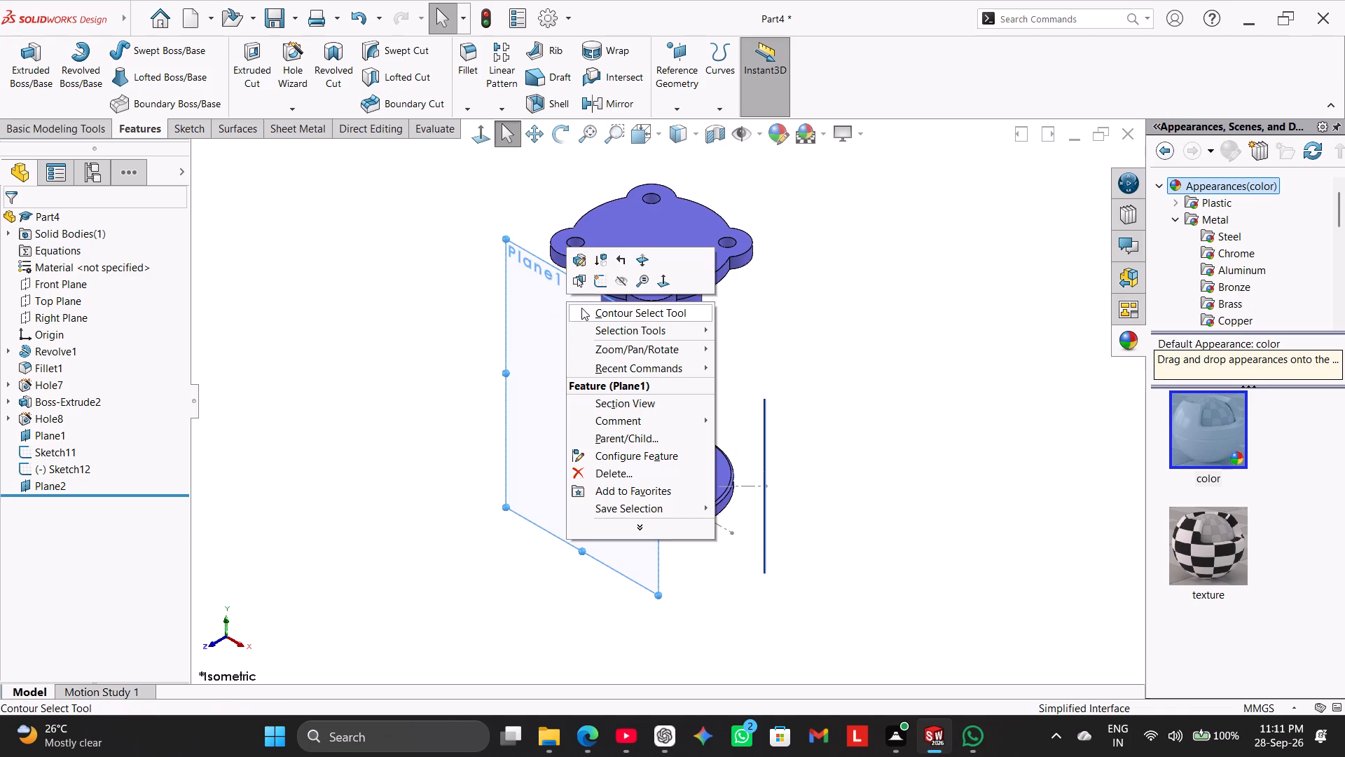
pyautogui.click(600, 283)
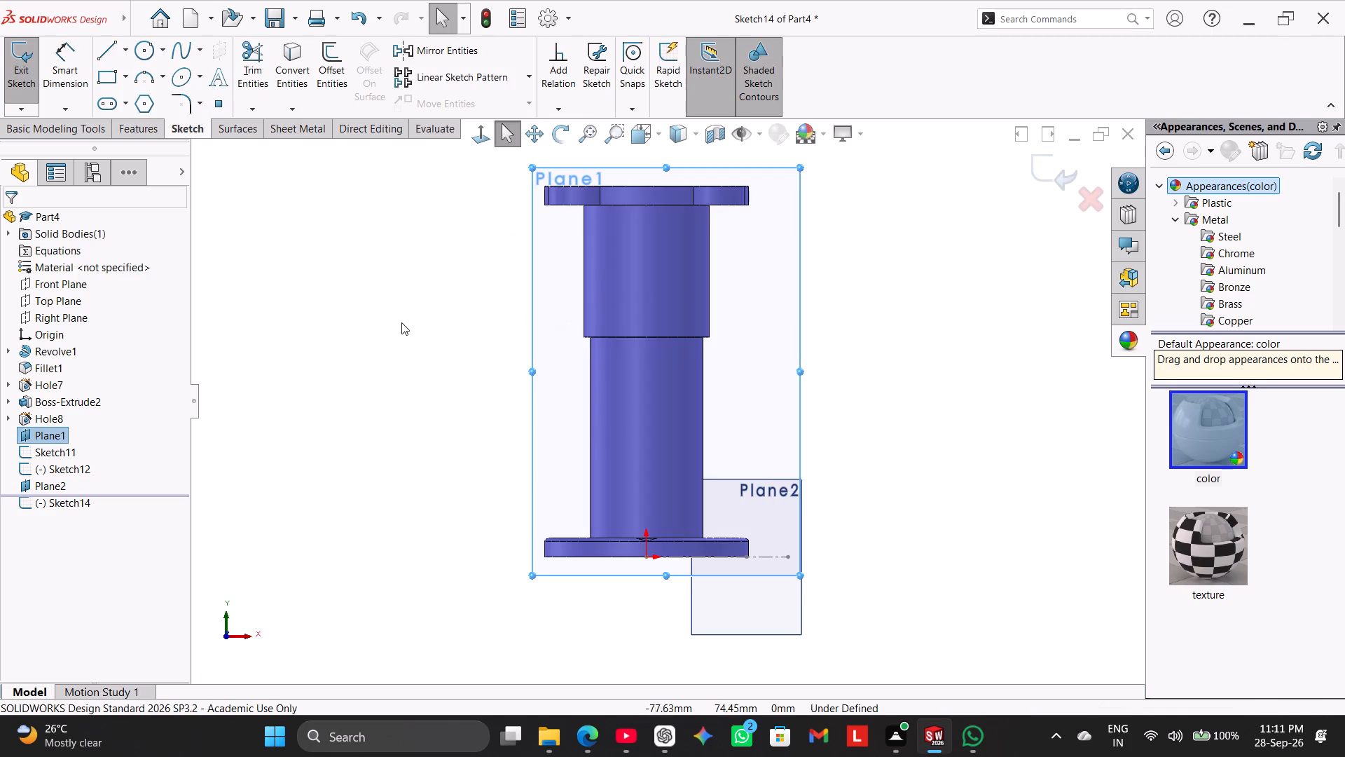
pyautogui.click(394, 318)
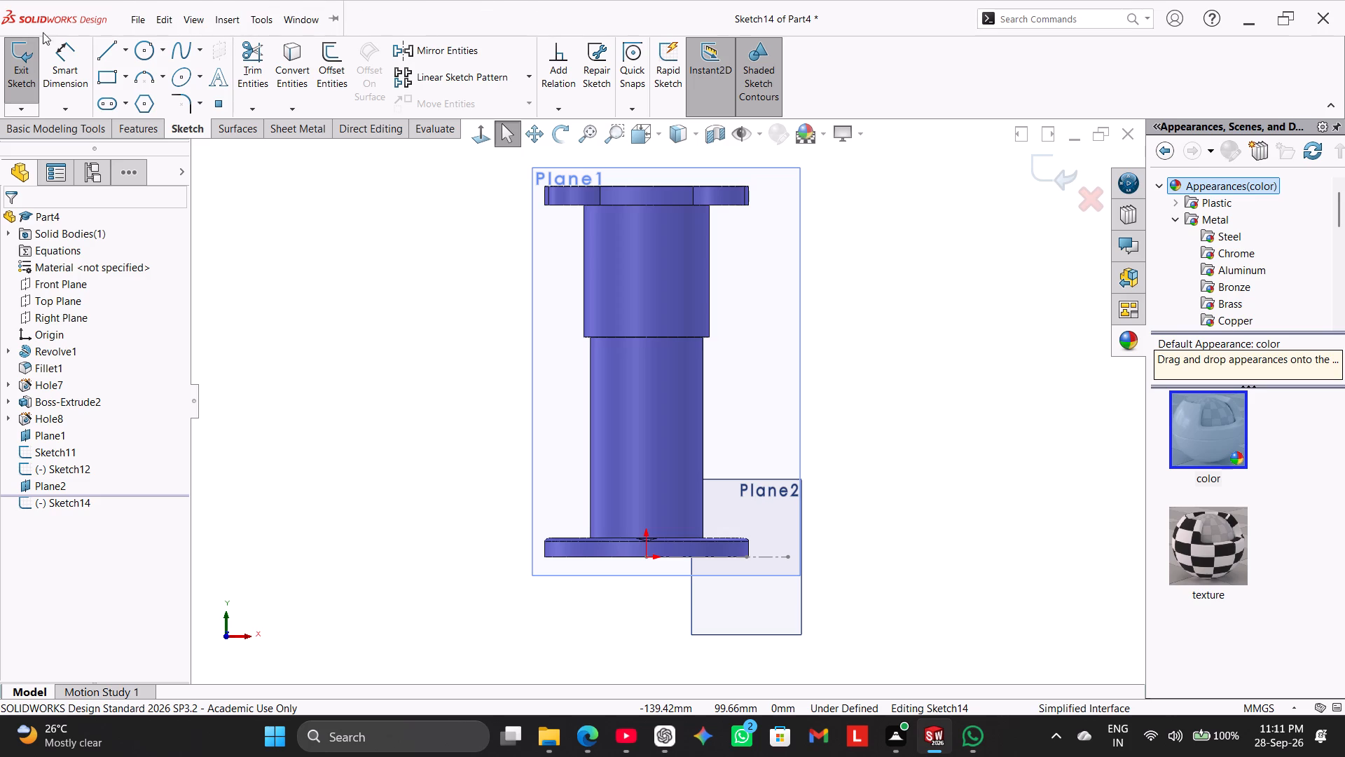
# Sketch a vertical centerline from the origin up to the top edge of the upper flange, about 117 mm long.
pyautogui.click(136, 49)
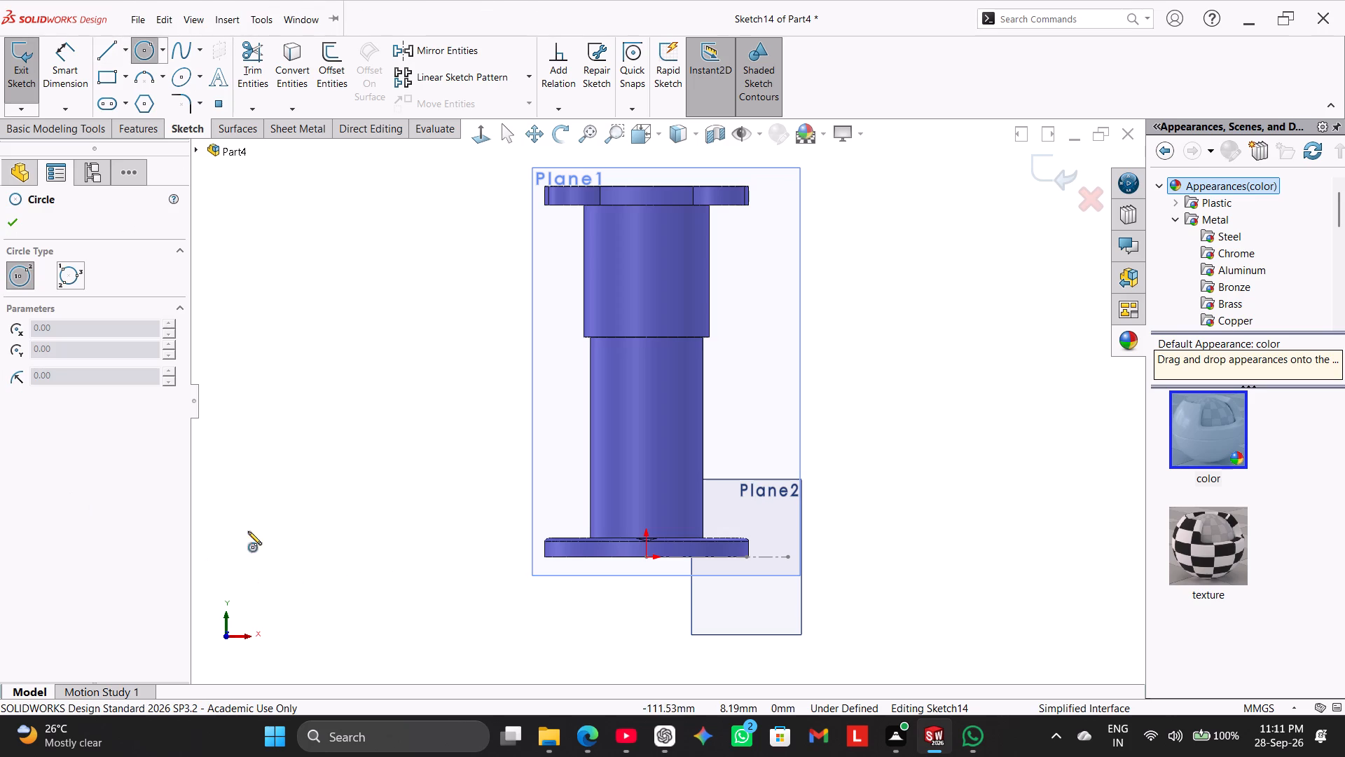
pyautogui.click(123, 49)
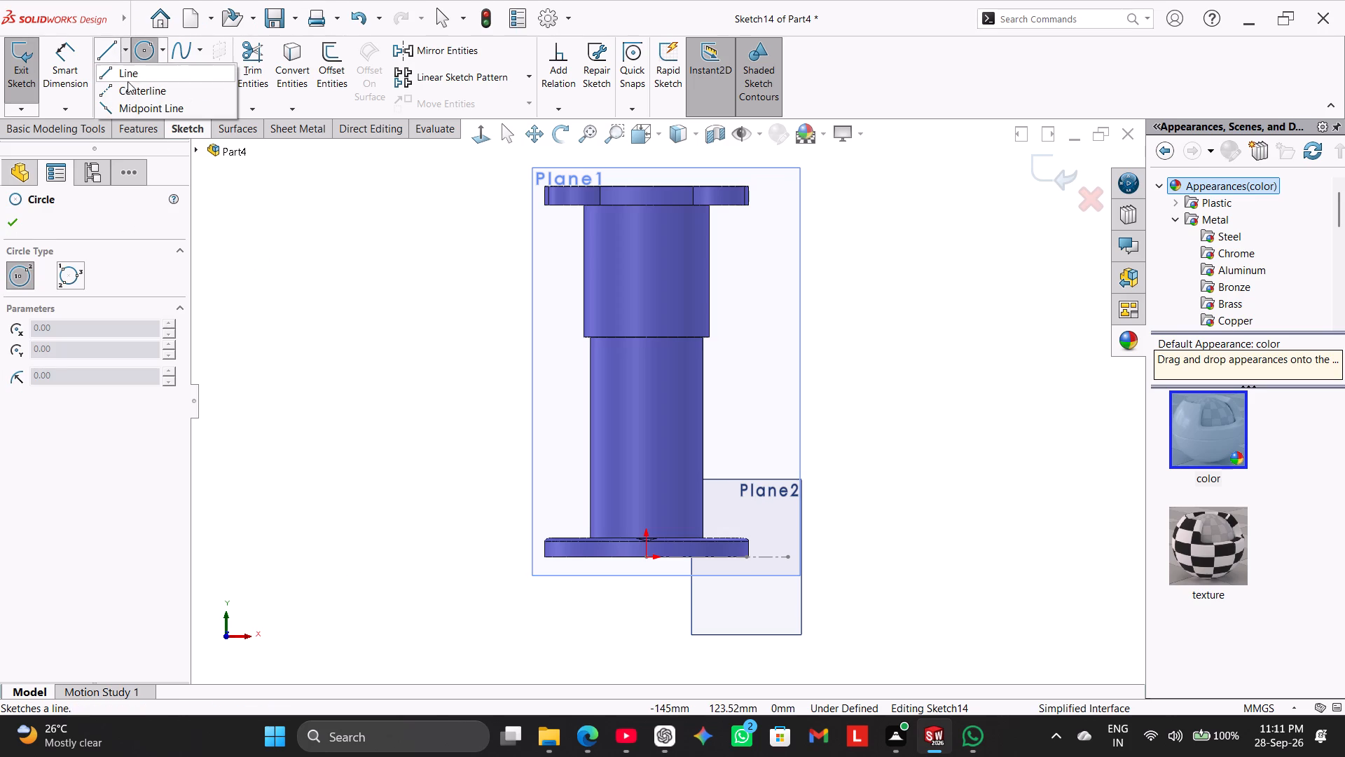
pyautogui.click(127, 91)
pyautogui.click(646, 557)
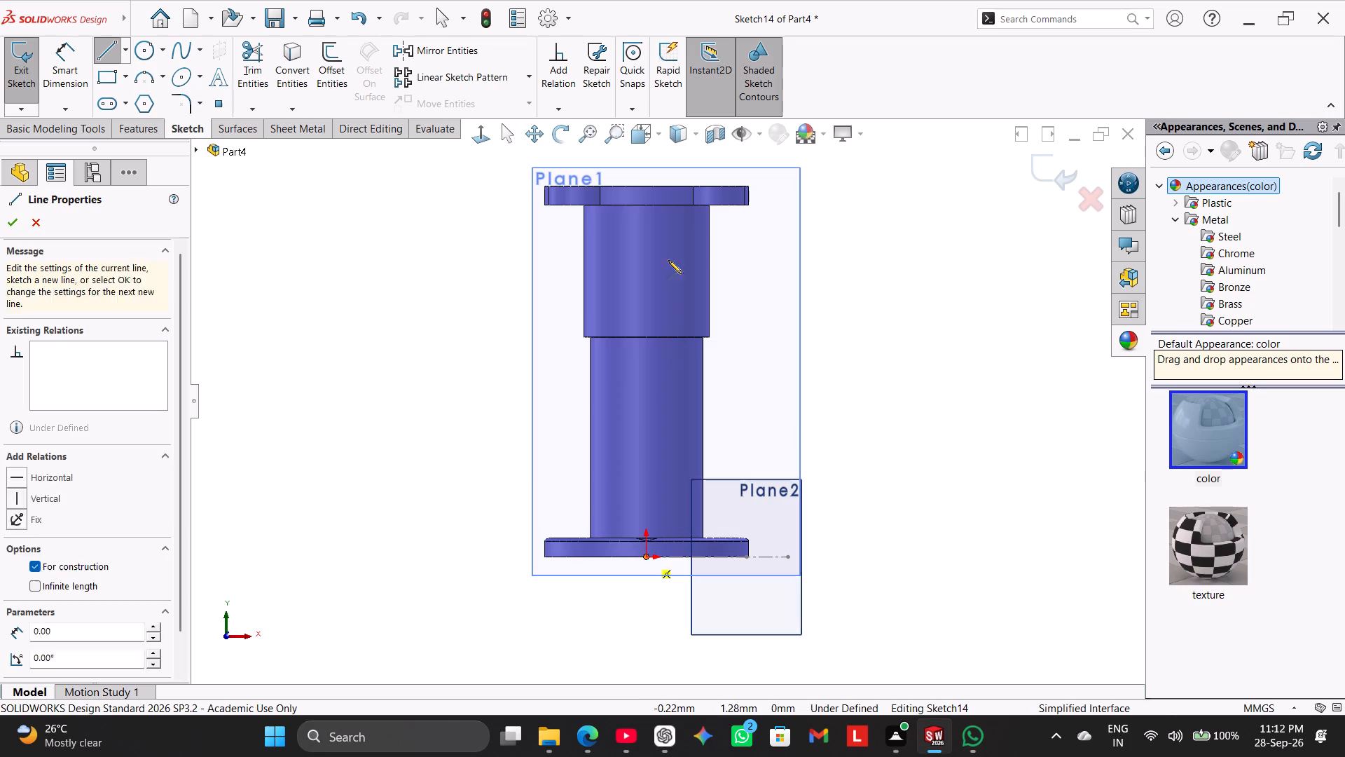
pyautogui.click(647, 186)
pyautogui.rightClick(852, 204)
pyautogui.click(886, 217)
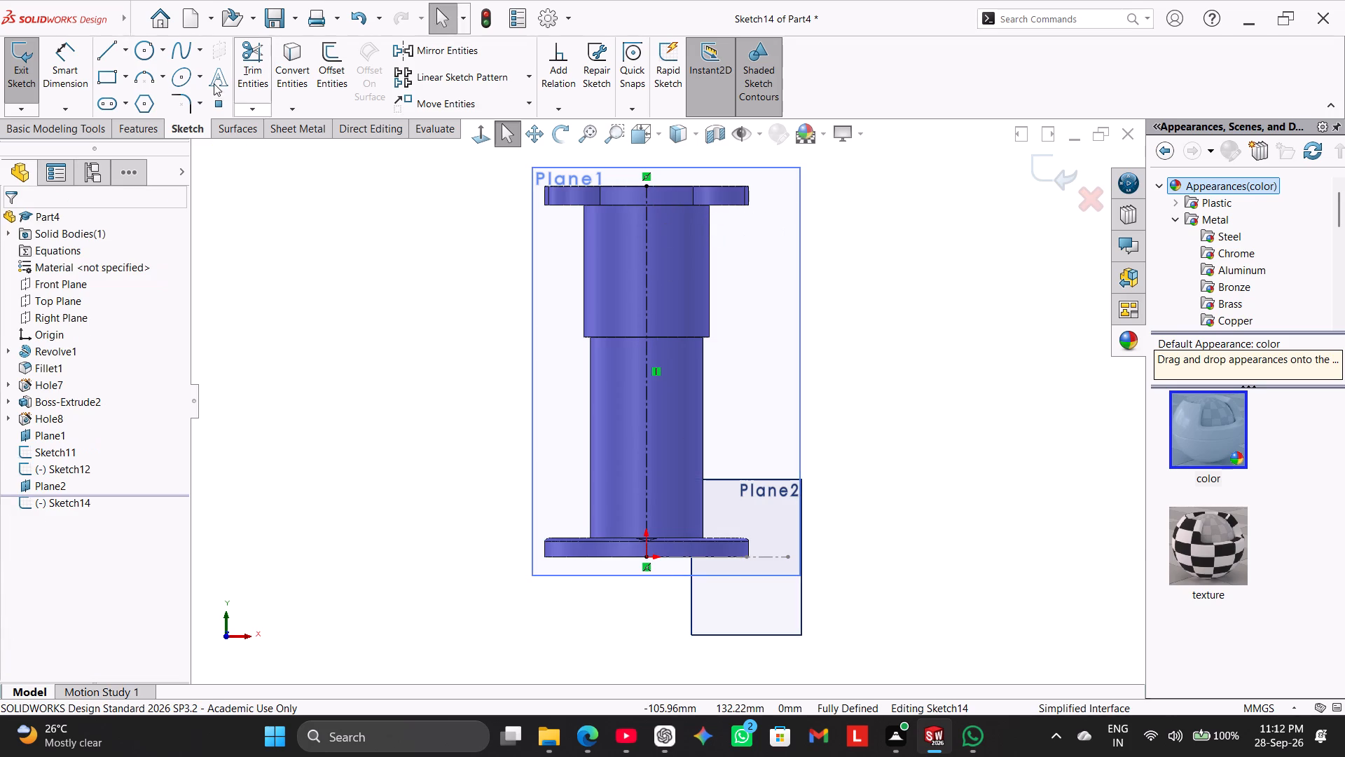
# Sketch two concentric circles centred on the vertical centerline about 73.6 mm above the origin, the inner one with an 18 mm radius.
pyautogui.click(145, 53)
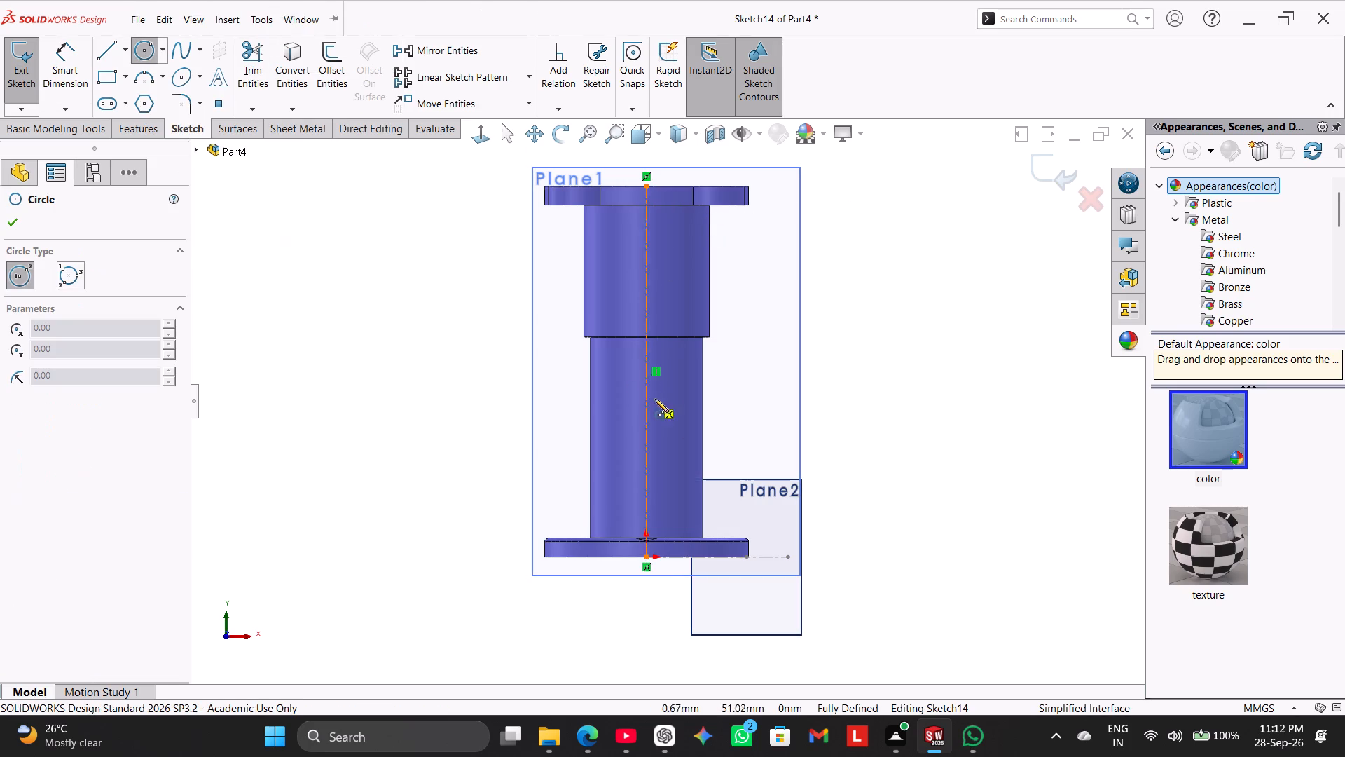
pyautogui.click(645, 326)
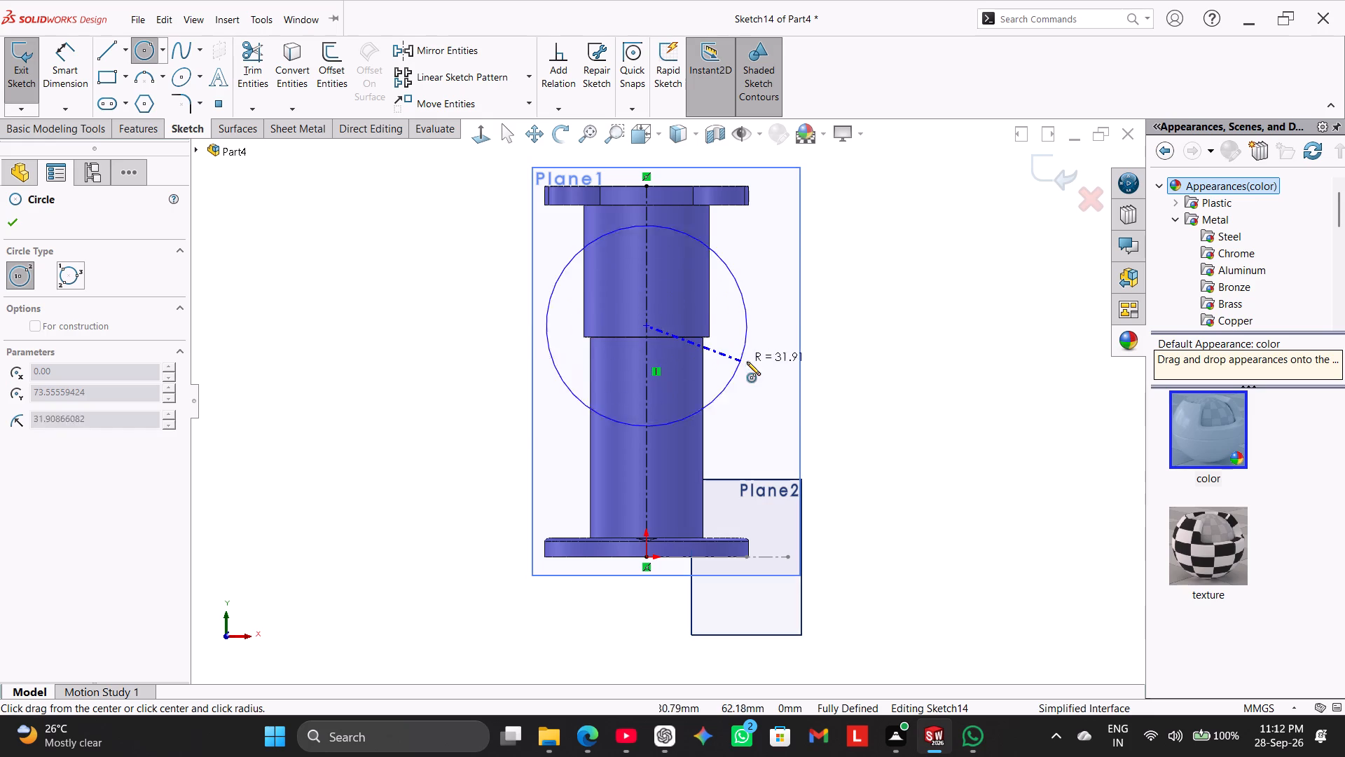
pyautogui.click(750, 363)
pyautogui.click(645, 322)
pyautogui.click(705, 362)
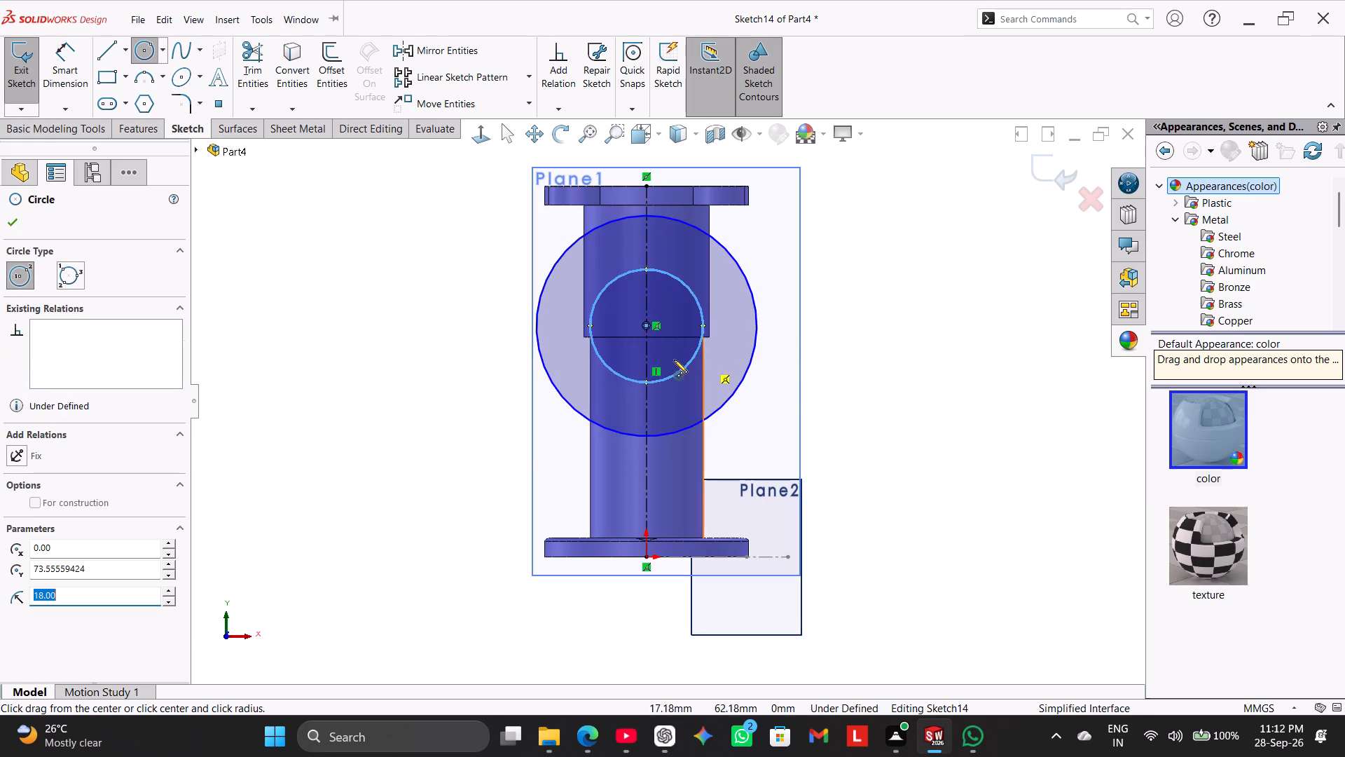
# Sketch concentric circle pairs level with the middle pair, radii about 14.9 and 9.1 mm on the -X side, 22.4 and 15.4 mm on the +X side.
pyautogui.click(423, 325)
pyautogui.click(453, 362)
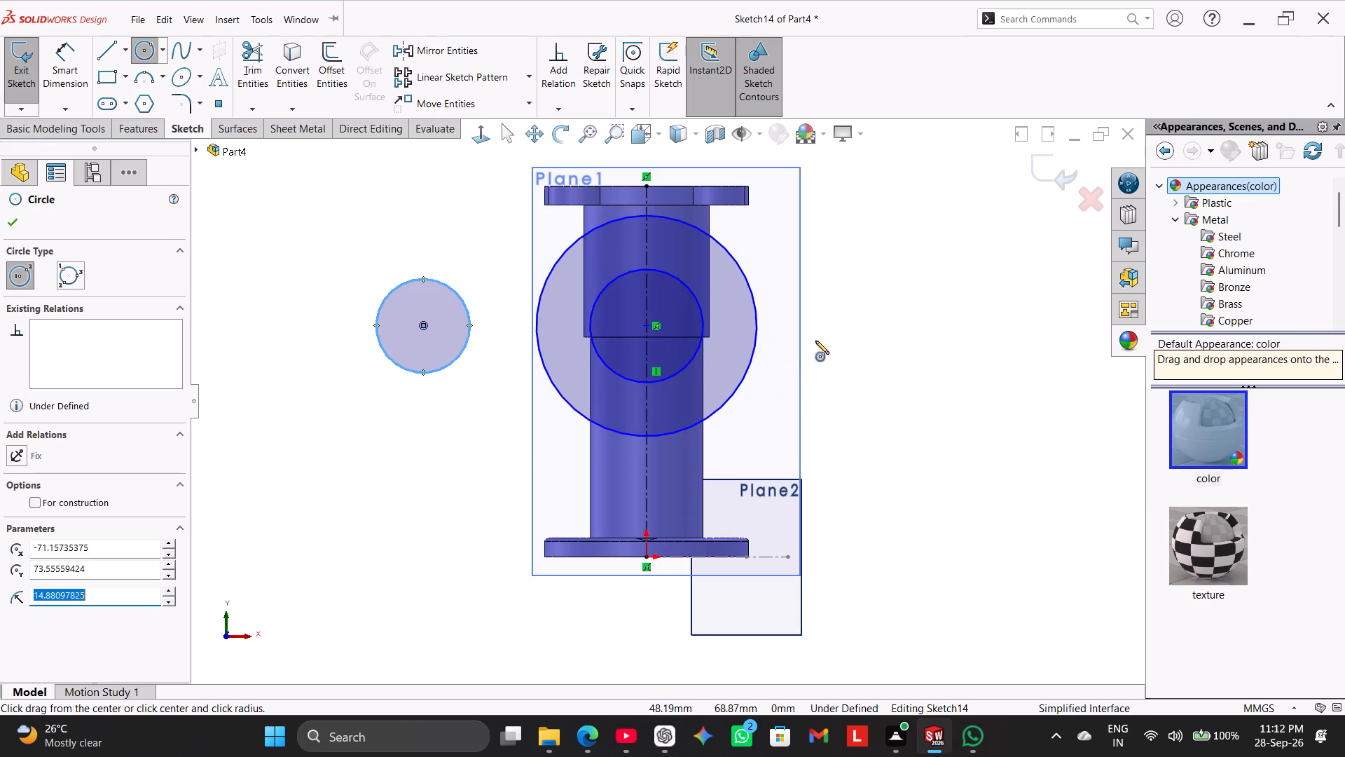
pyautogui.click(888, 325)
pyautogui.click(939, 375)
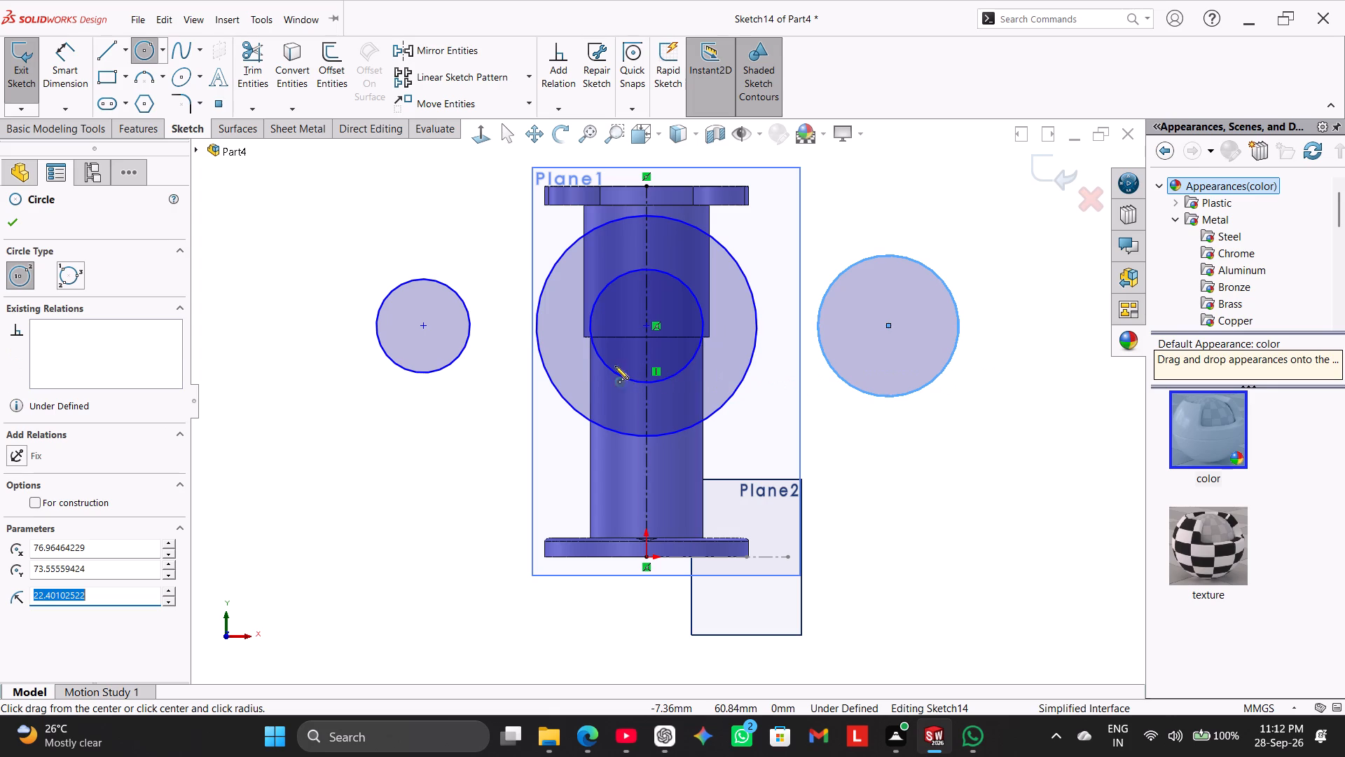
pyautogui.click(425, 325)
pyautogui.click(438, 350)
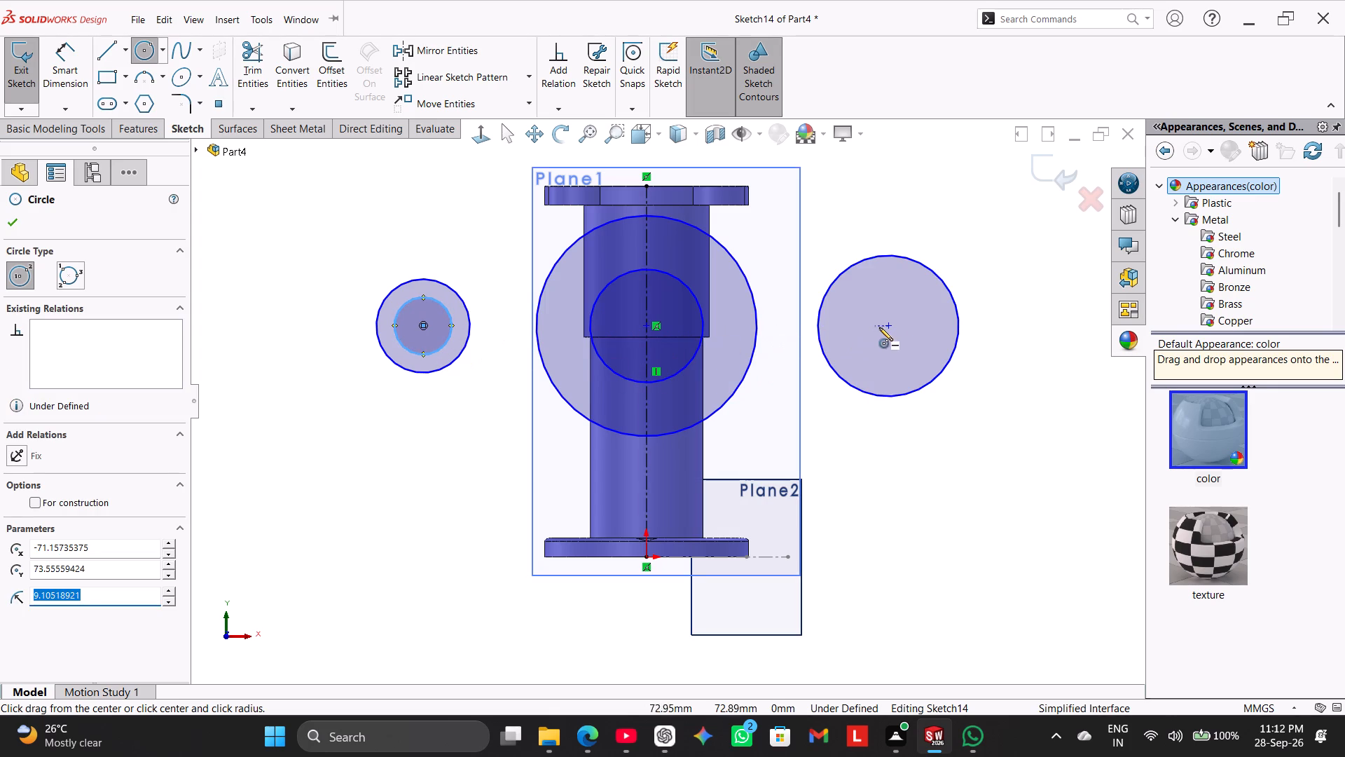
pyautogui.click(889, 324)
pyautogui.click(927, 354)
pyautogui.rightClick(917, 186)
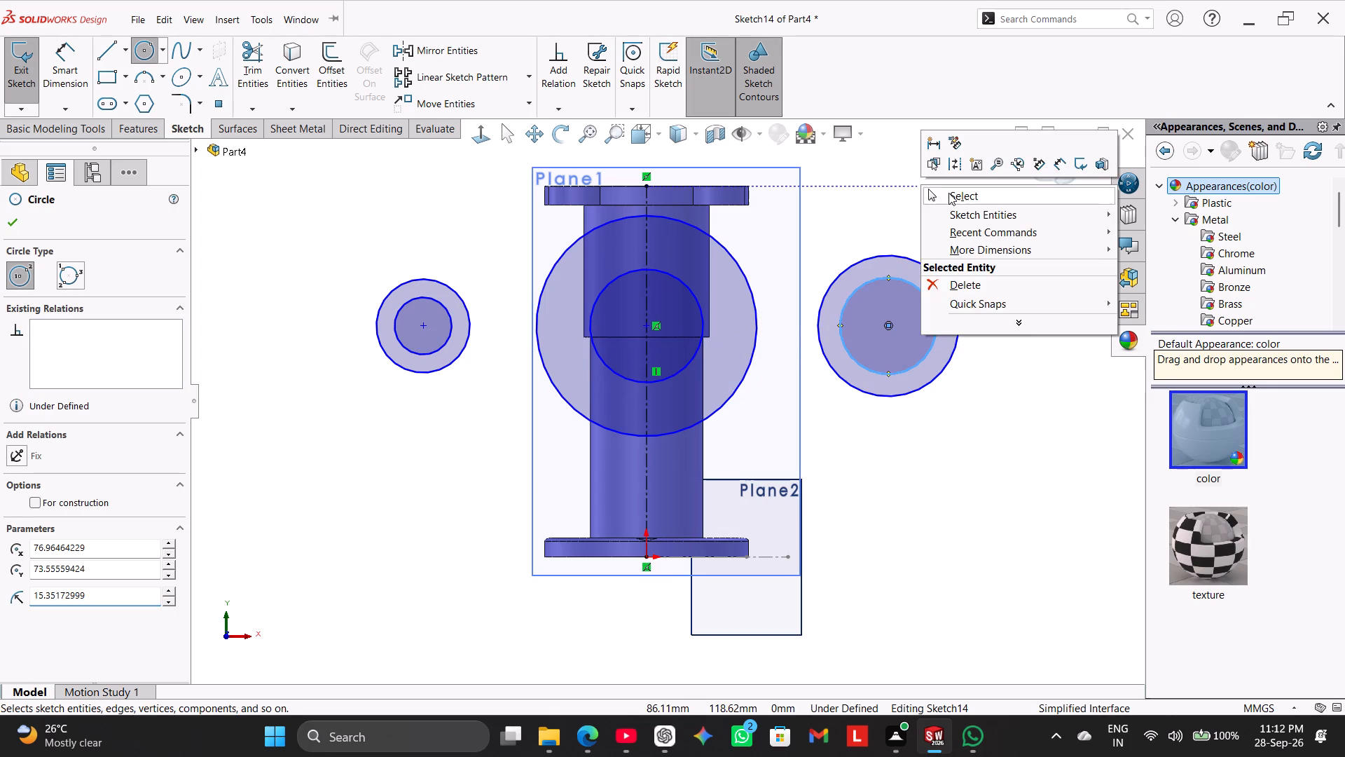
pyautogui.click(951, 194)
# Sketch a horizontal centerline joining the centres of the two outlying circle pairs.
pyautogui.moveTo(871, 231); pyautogui.dragTo(878, 311, button='middle')
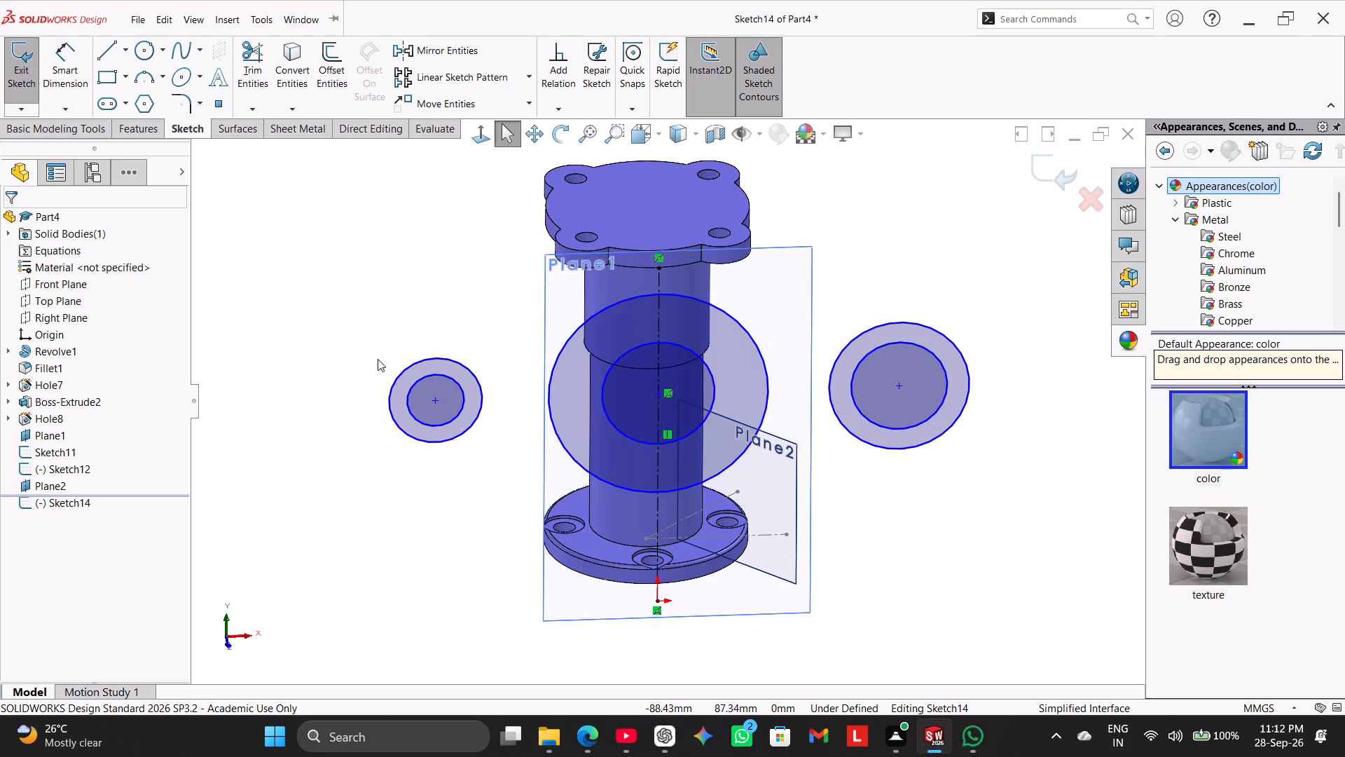
pyautogui.click(478, 128)
pyautogui.scroll(-2, 525, 350)
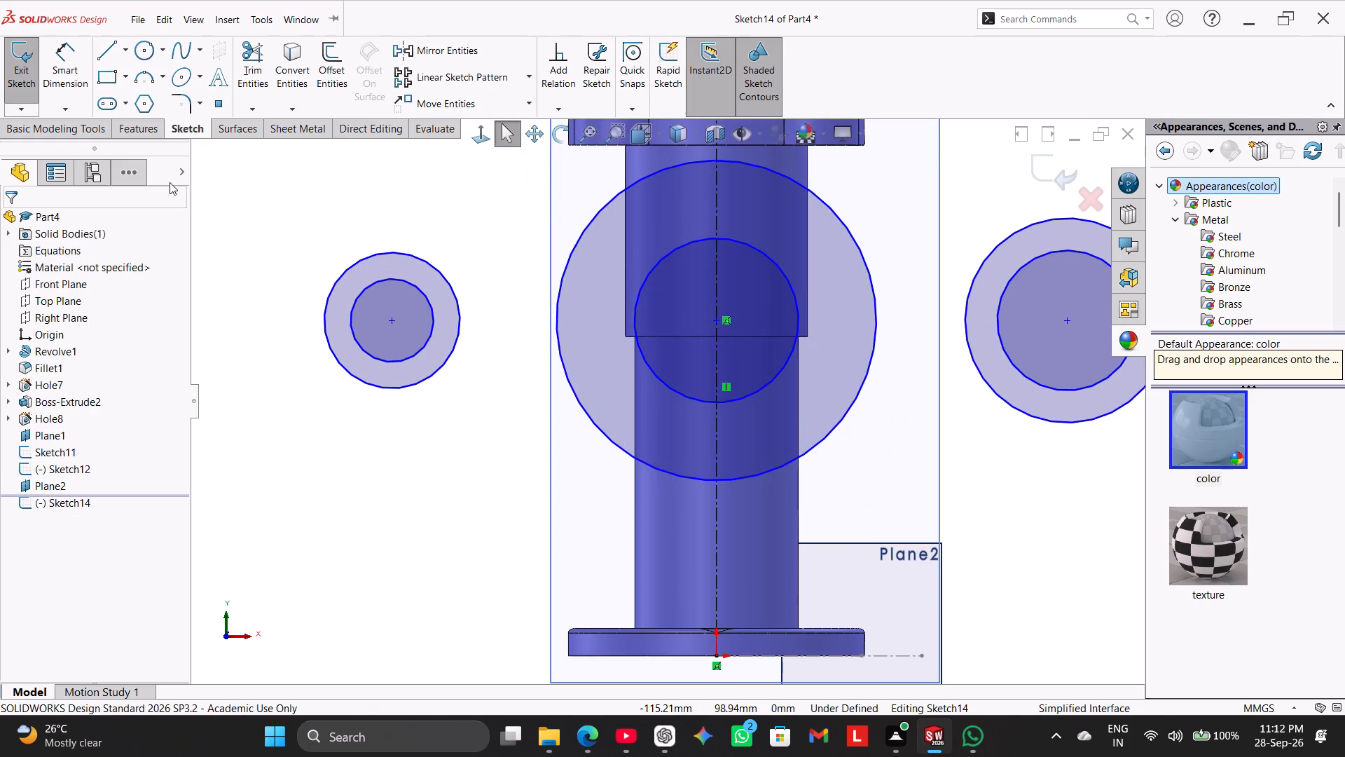
pyautogui.click(81, 60)
pyautogui.rightClick(415, 220)
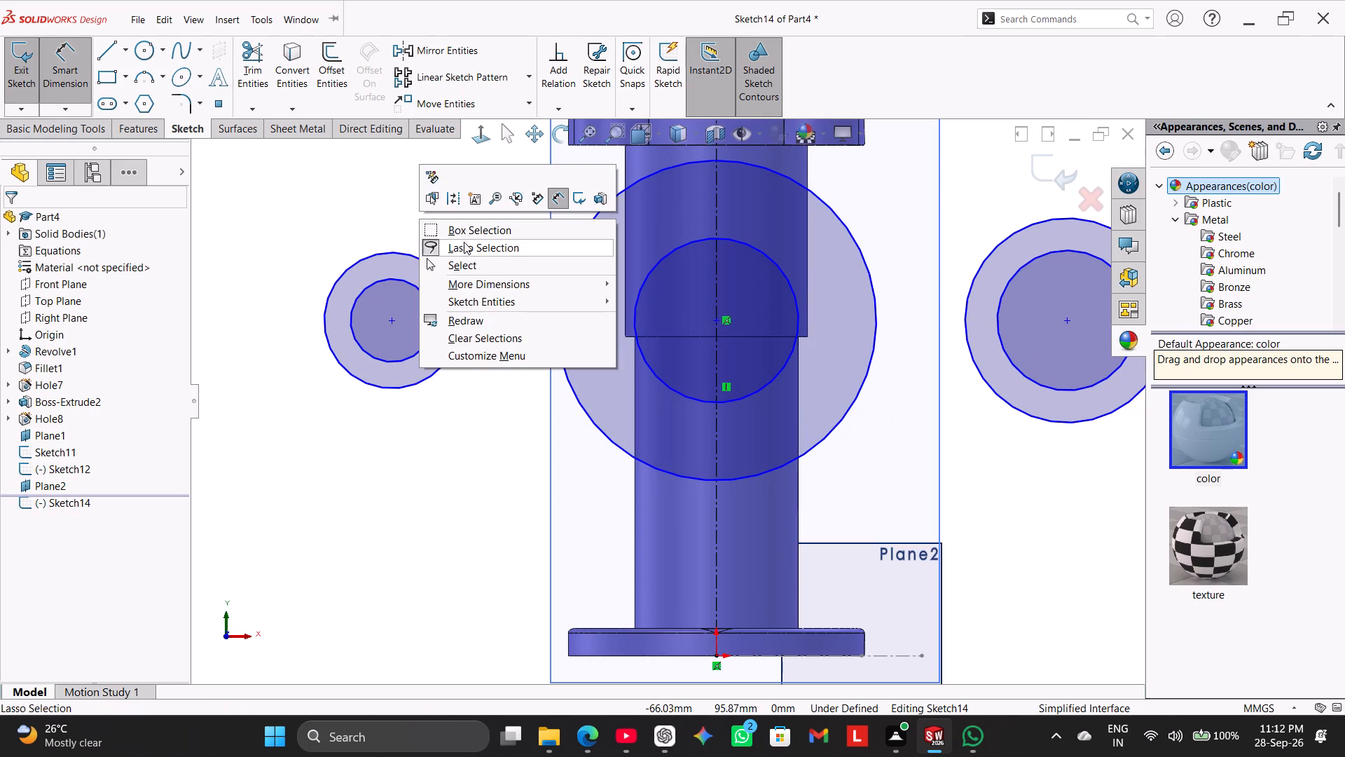
pyautogui.click(474, 261)
pyautogui.click(128, 40)
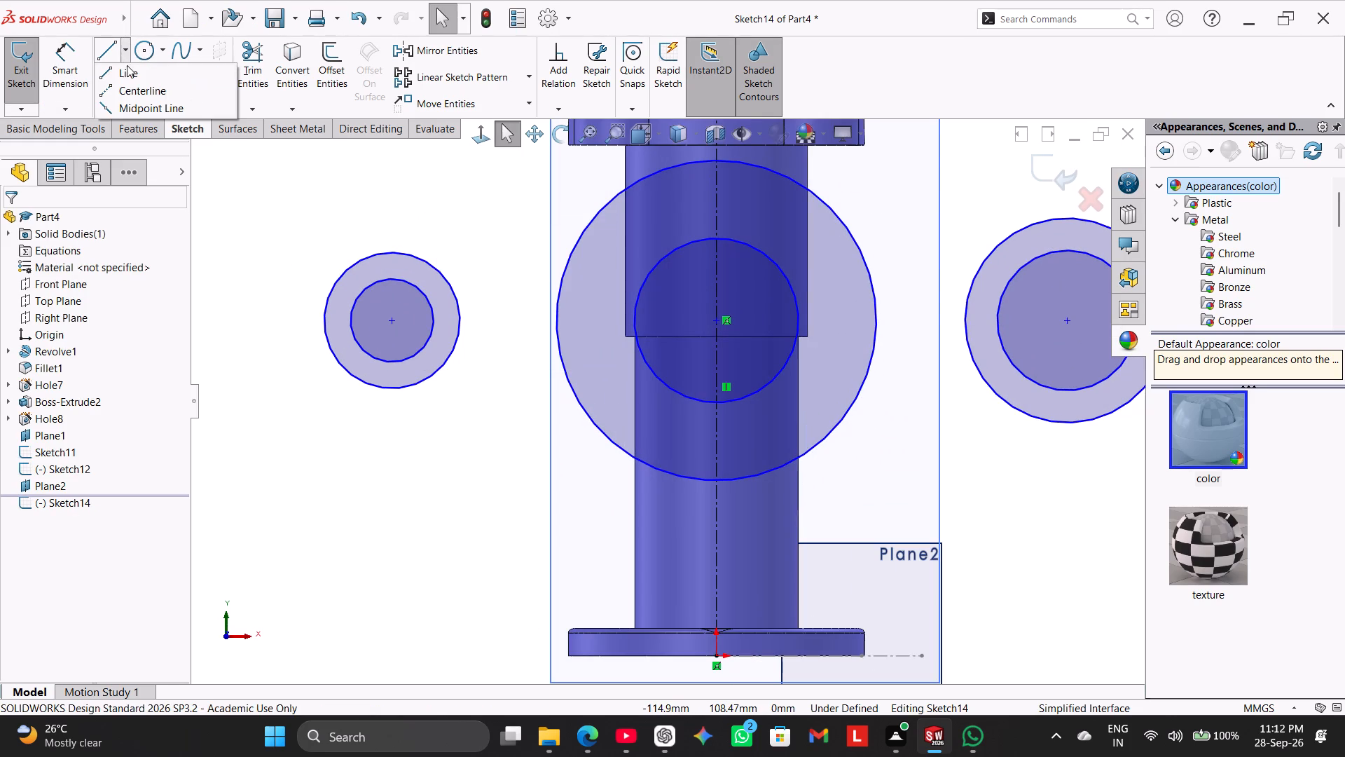
pyautogui.click(127, 88)
pyautogui.click(392, 322)
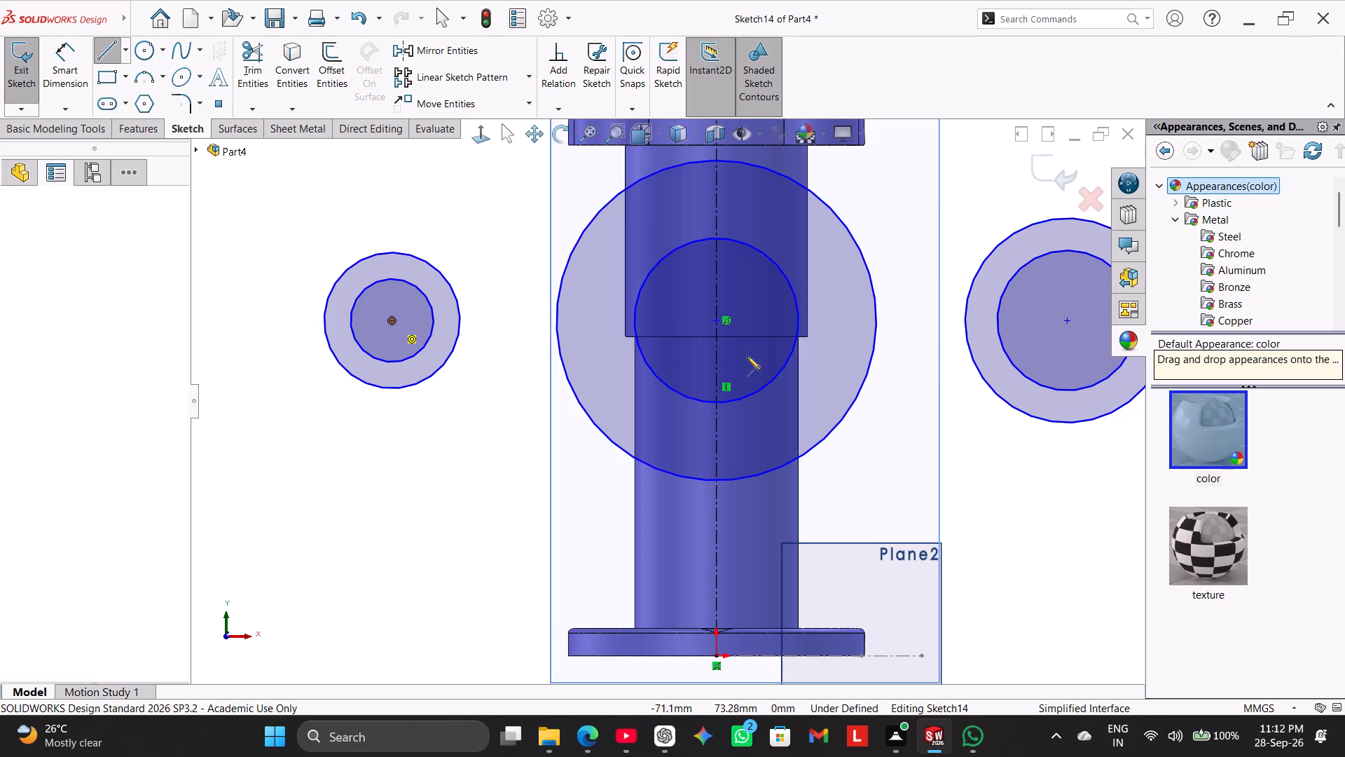
pyautogui.click(1067, 318)
pyautogui.rightClick(1014, 214)
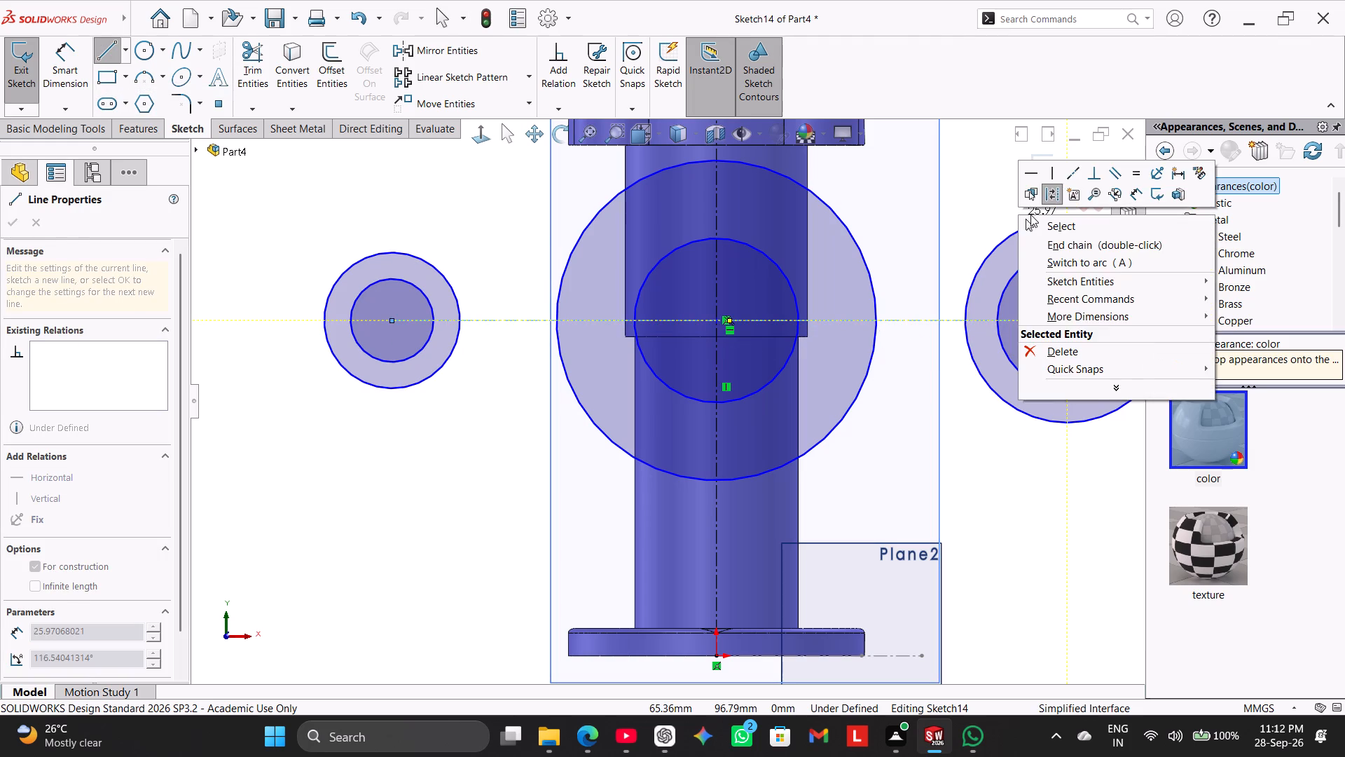
pyautogui.click(1041, 221)
# Dimension the distance between the centres of the two outlying circle pairs as 52 mm.
pyautogui.scroll(2, 609, 382)
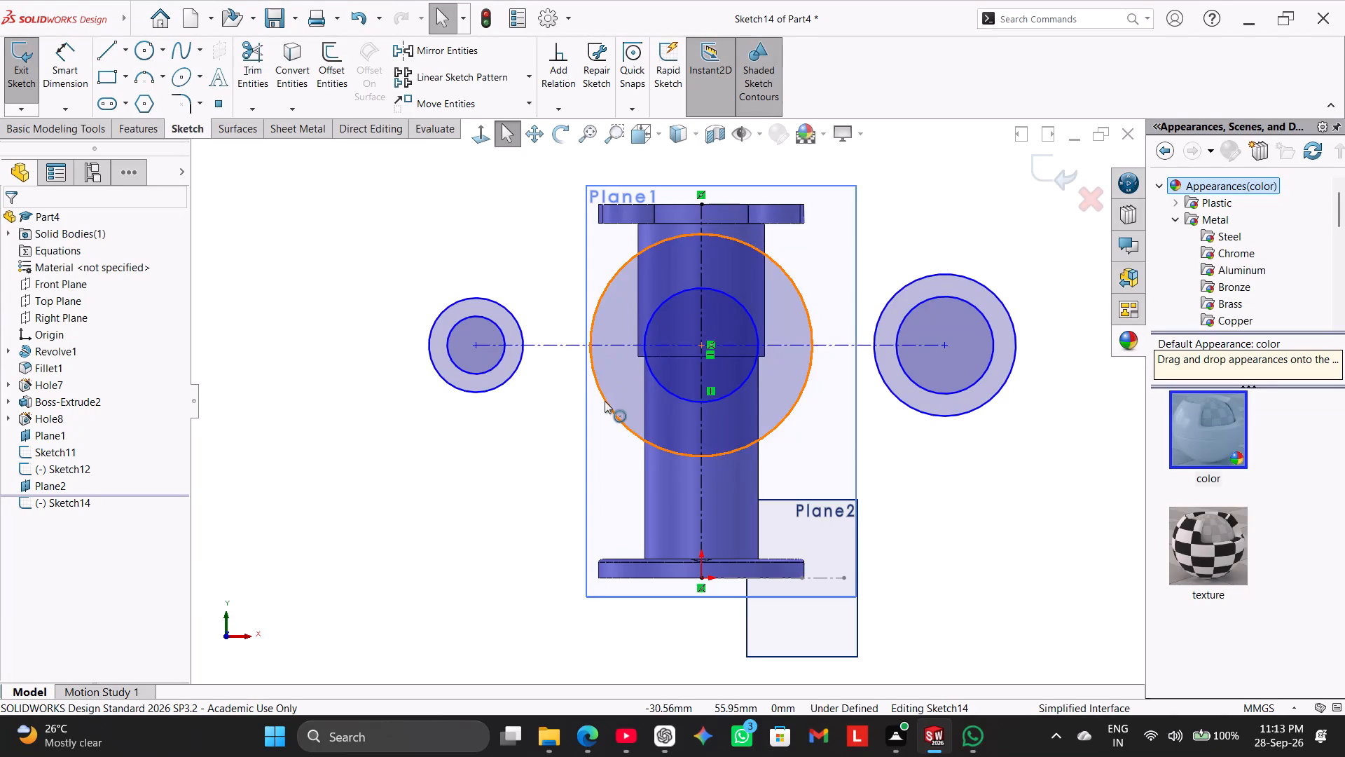
pyautogui.click(53, 62)
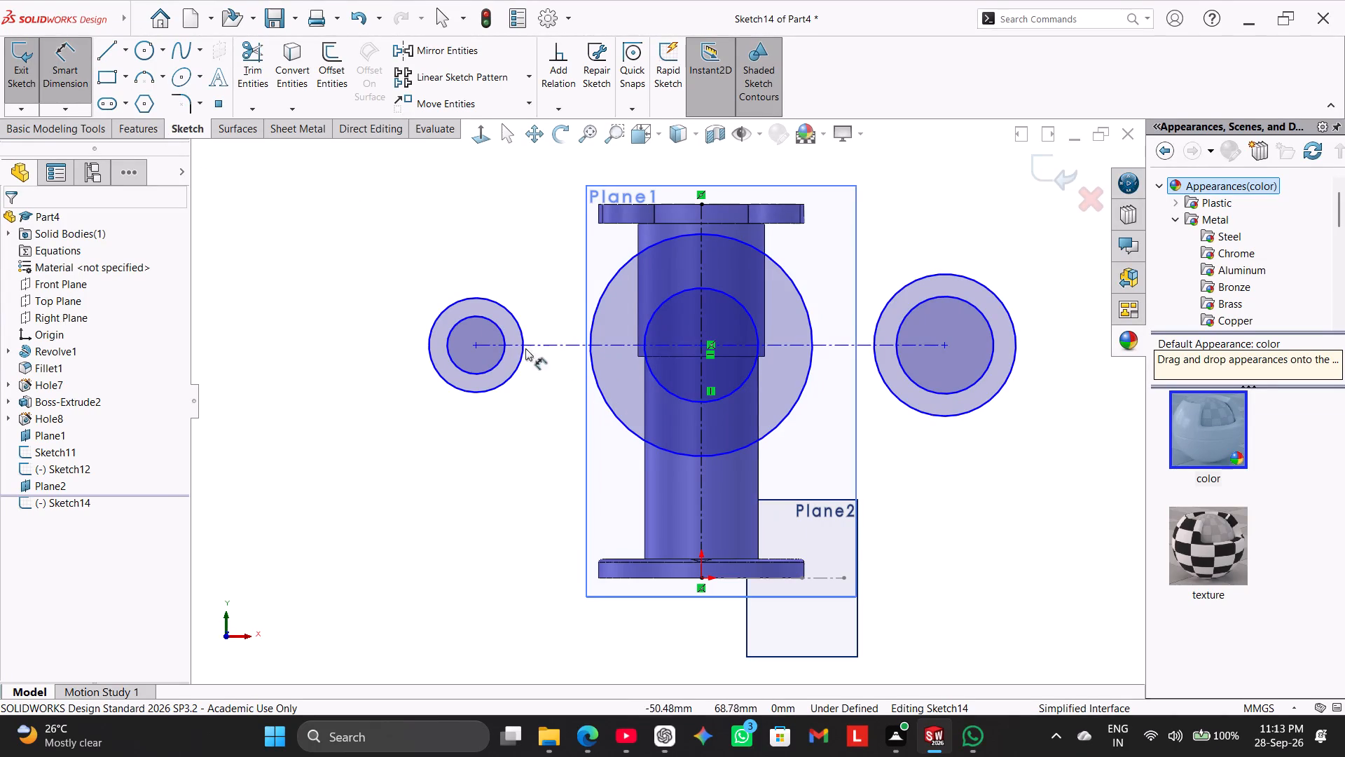
pyautogui.click(477, 342)
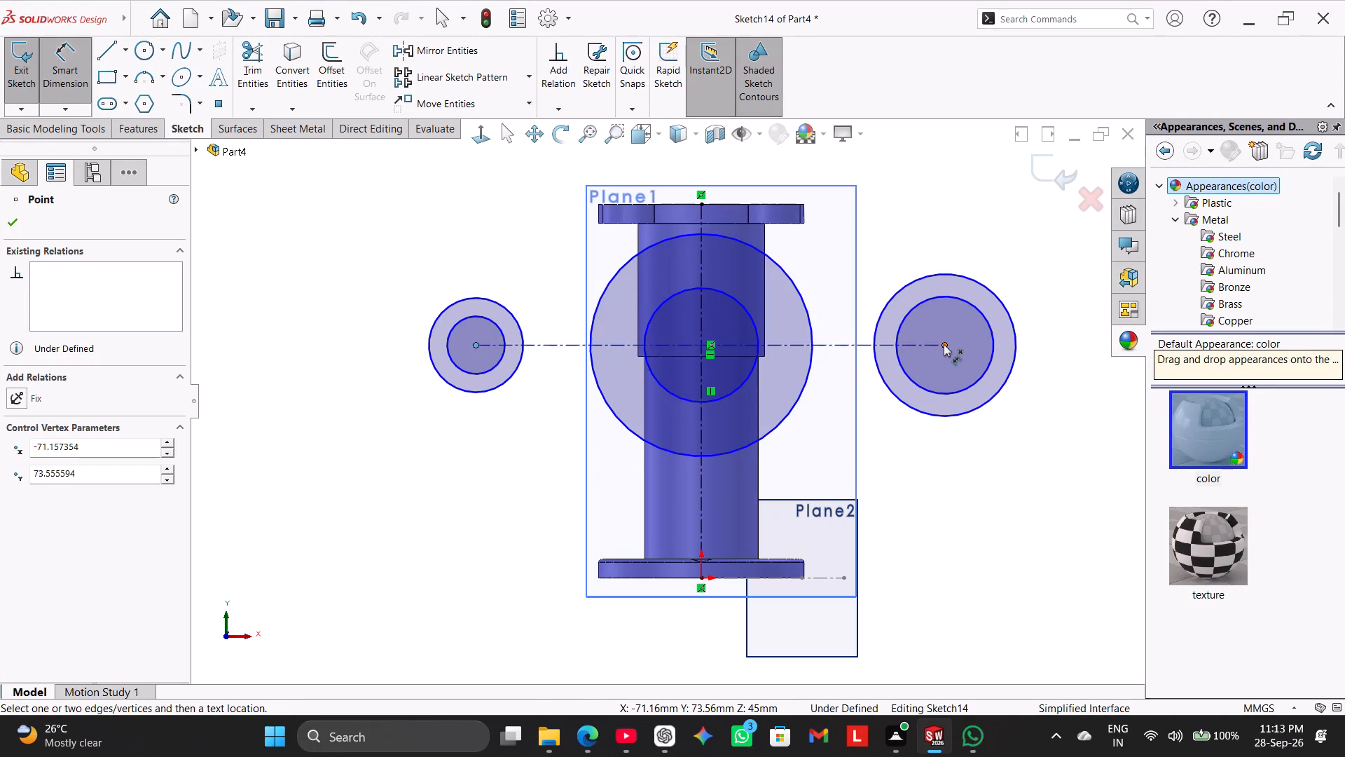
pyautogui.click(944, 344)
pyautogui.click(672, 493)
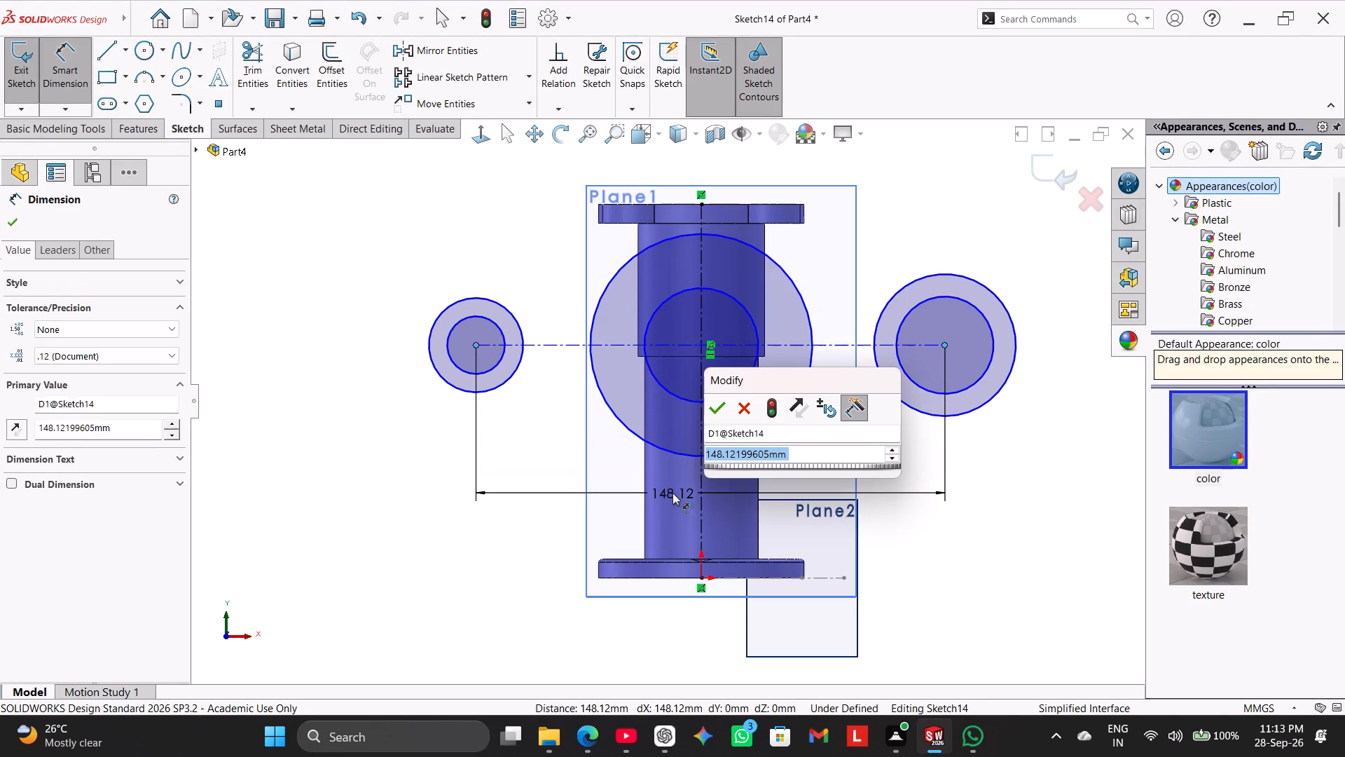
pyautogui.write('52')
pyautogui.press('Return')
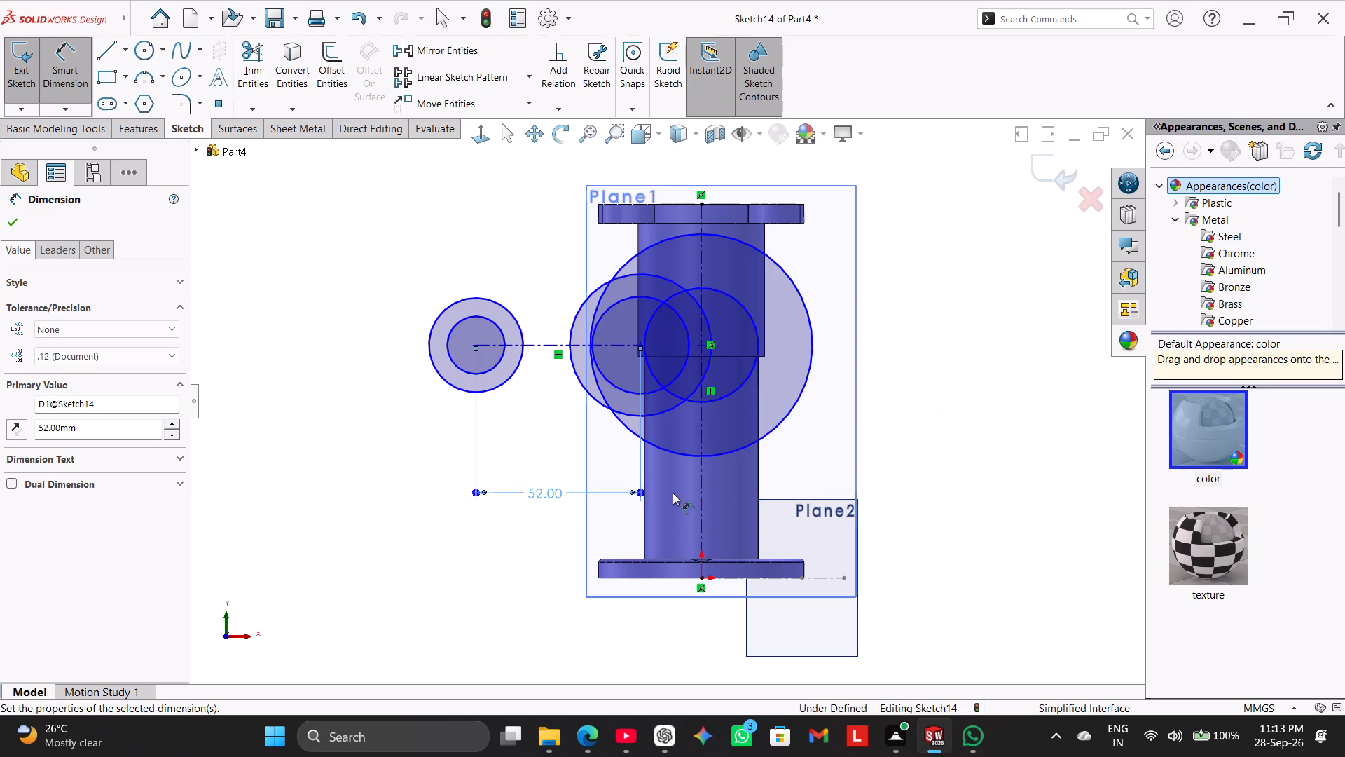
pyautogui.rightClick(1025, 278)
pyautogui.click(1058, 321)
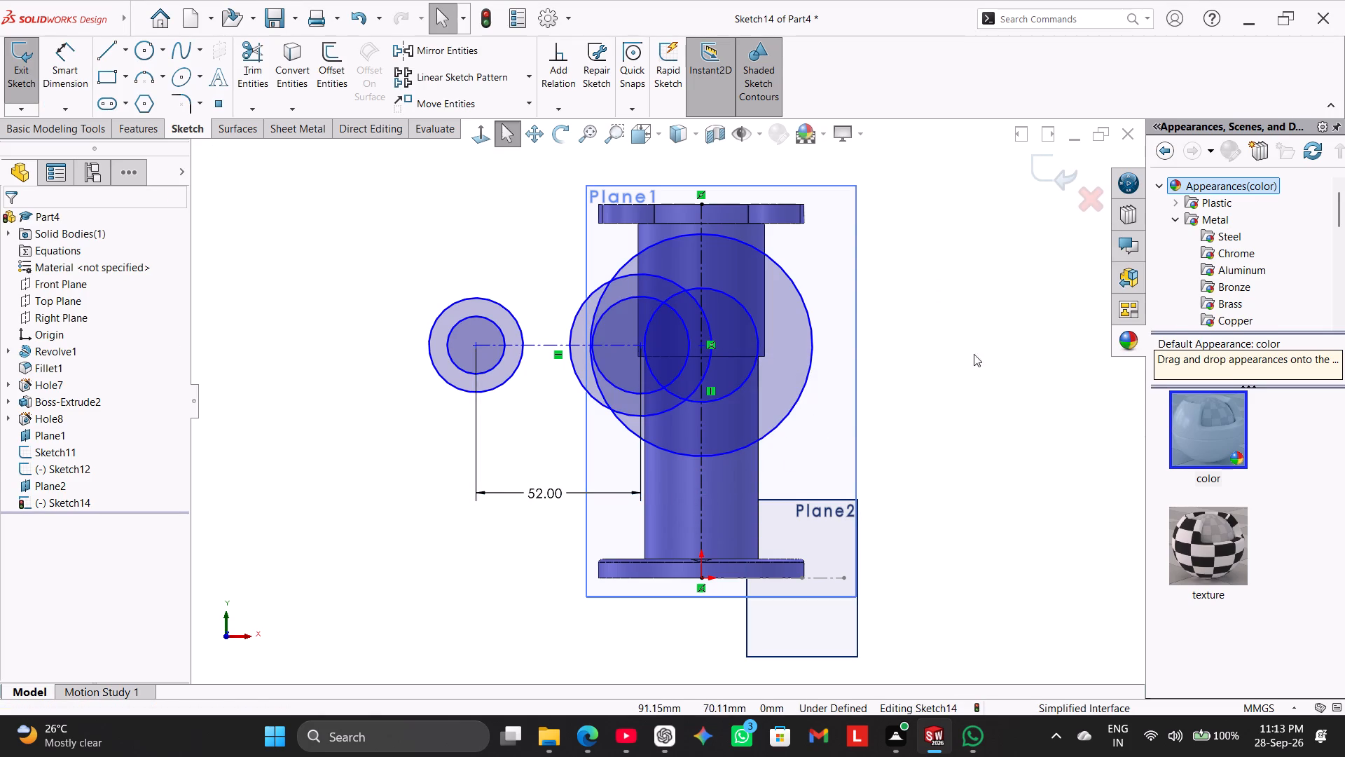
# Add a midpoint relation between the horizontal centerline and the centre point of the middle circles.
pyautogui.scroll(-4, 793, 359)
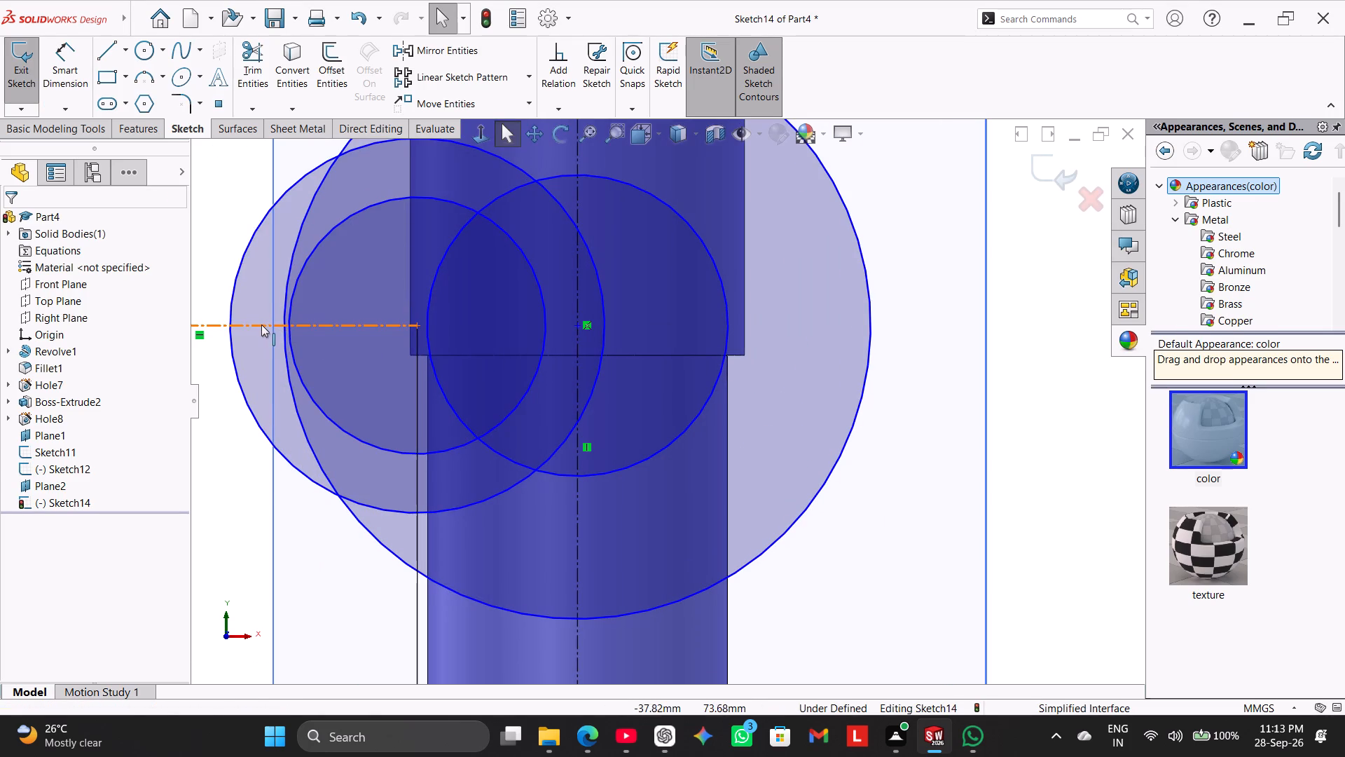
pyautogui.keyDown('ctrl'); pyautogui.click(261, 325); pyautogui.keyUp('ctrl')
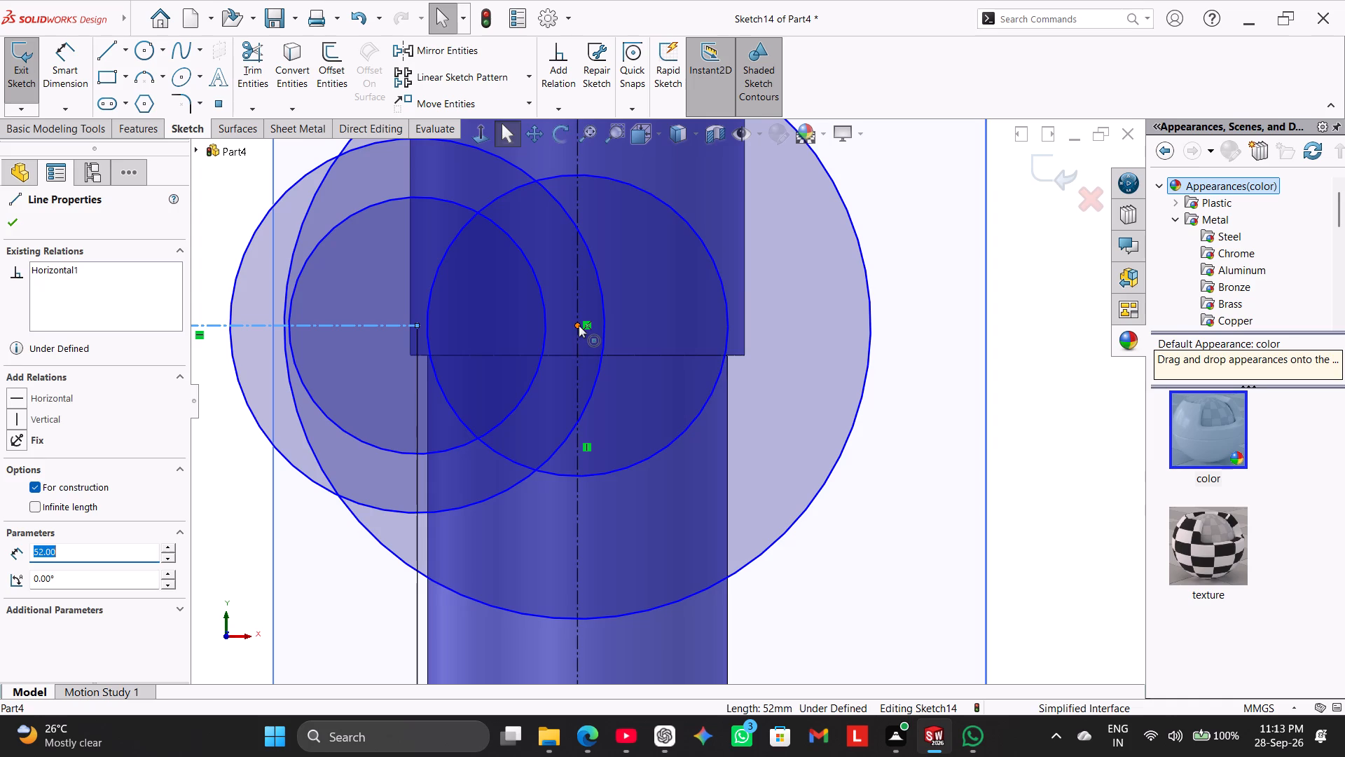
pyautogui.keyDown('ctrl'); pyautogui.click(579, 325); pyautogui.keyUp('ctrl')
pyautogui.click(623, 264)
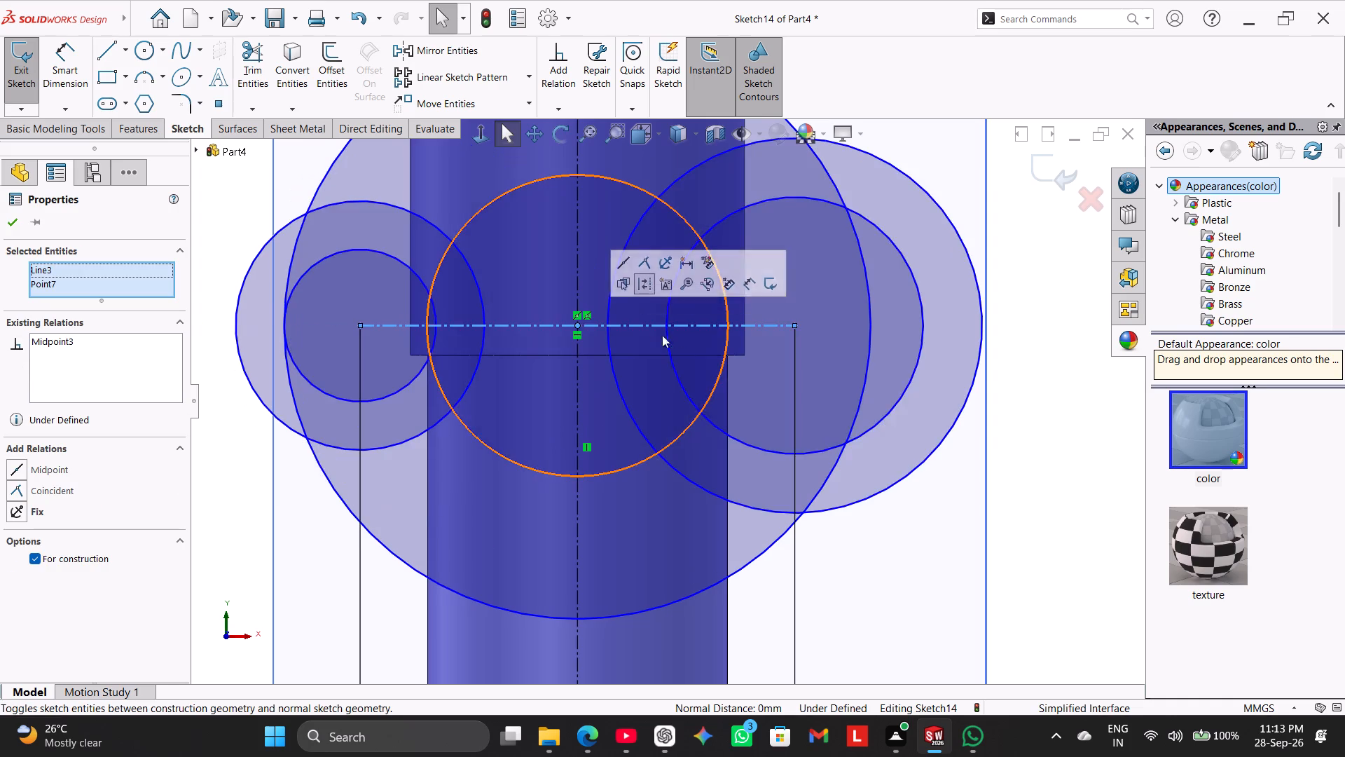
pyautogui.scroll(2, 752, 391)
pyautogui.click(1019, 339)
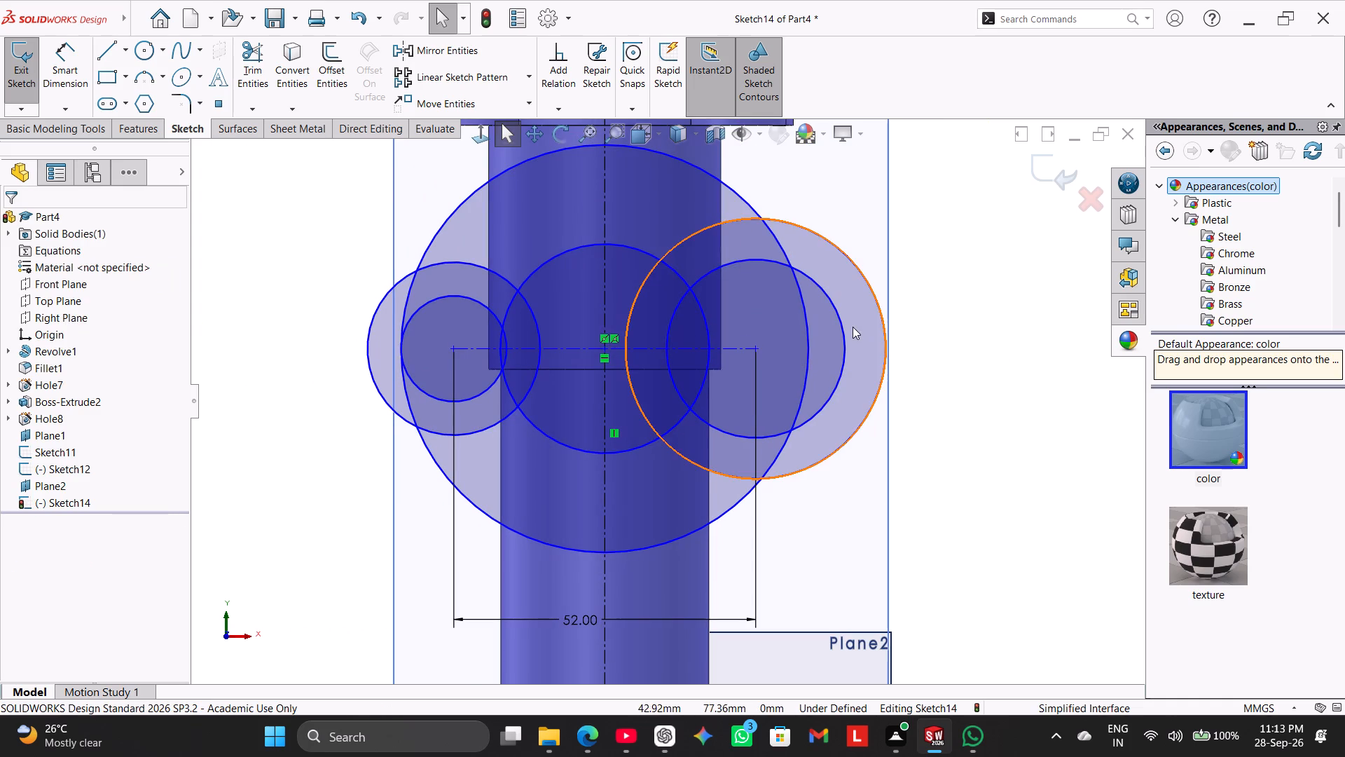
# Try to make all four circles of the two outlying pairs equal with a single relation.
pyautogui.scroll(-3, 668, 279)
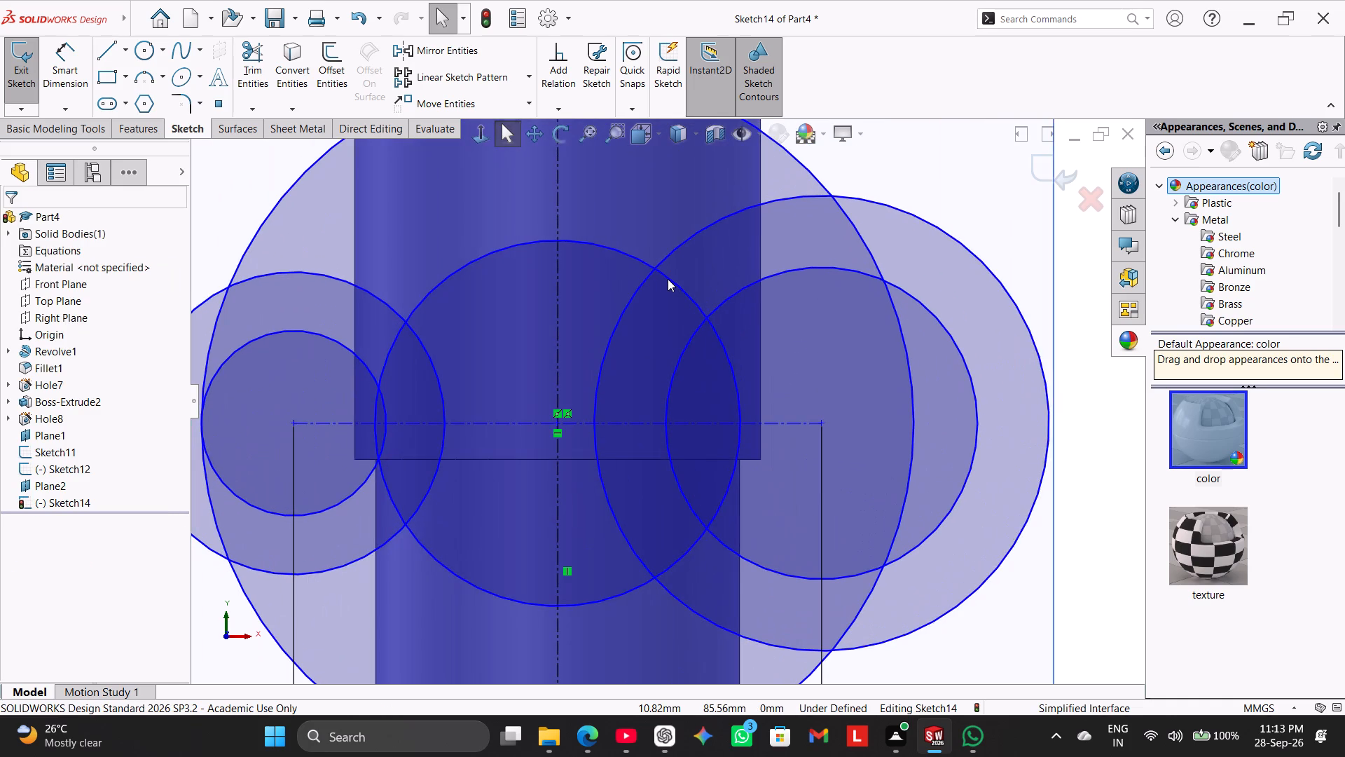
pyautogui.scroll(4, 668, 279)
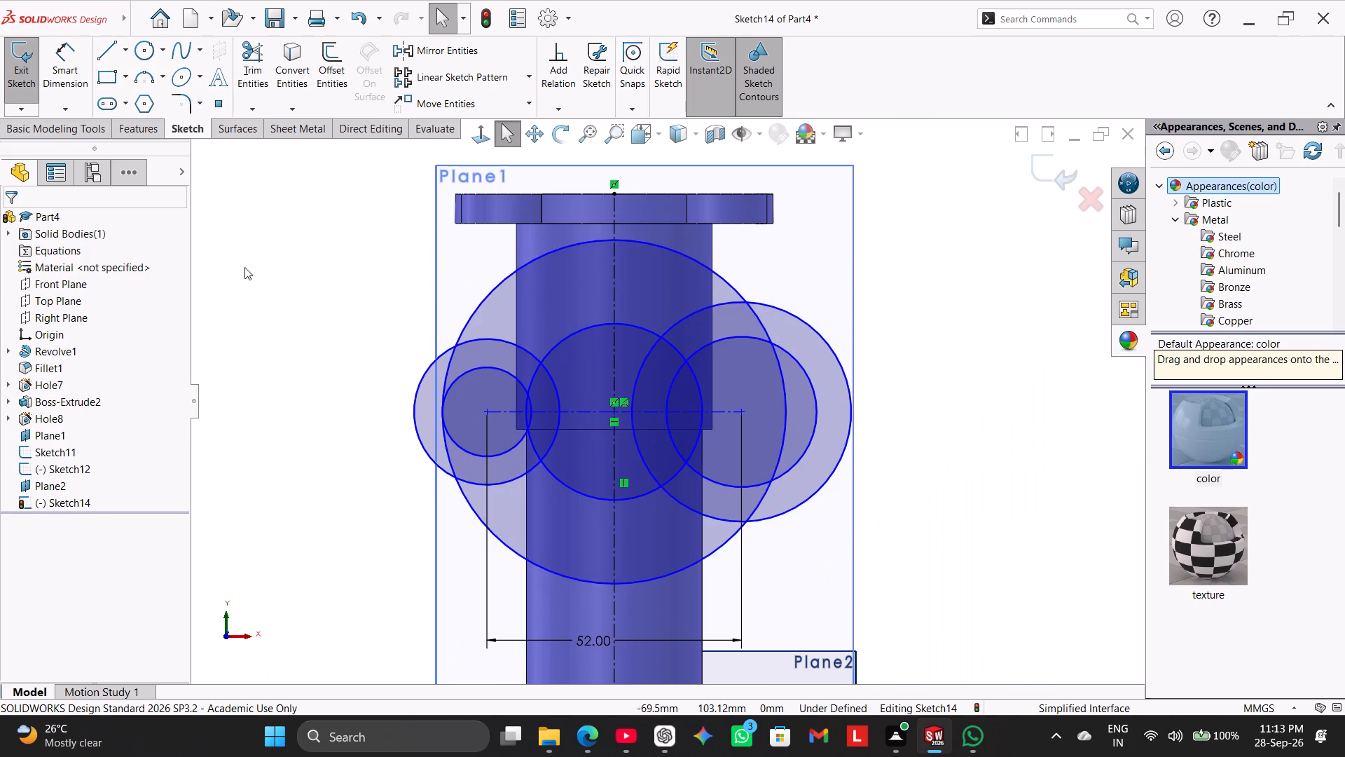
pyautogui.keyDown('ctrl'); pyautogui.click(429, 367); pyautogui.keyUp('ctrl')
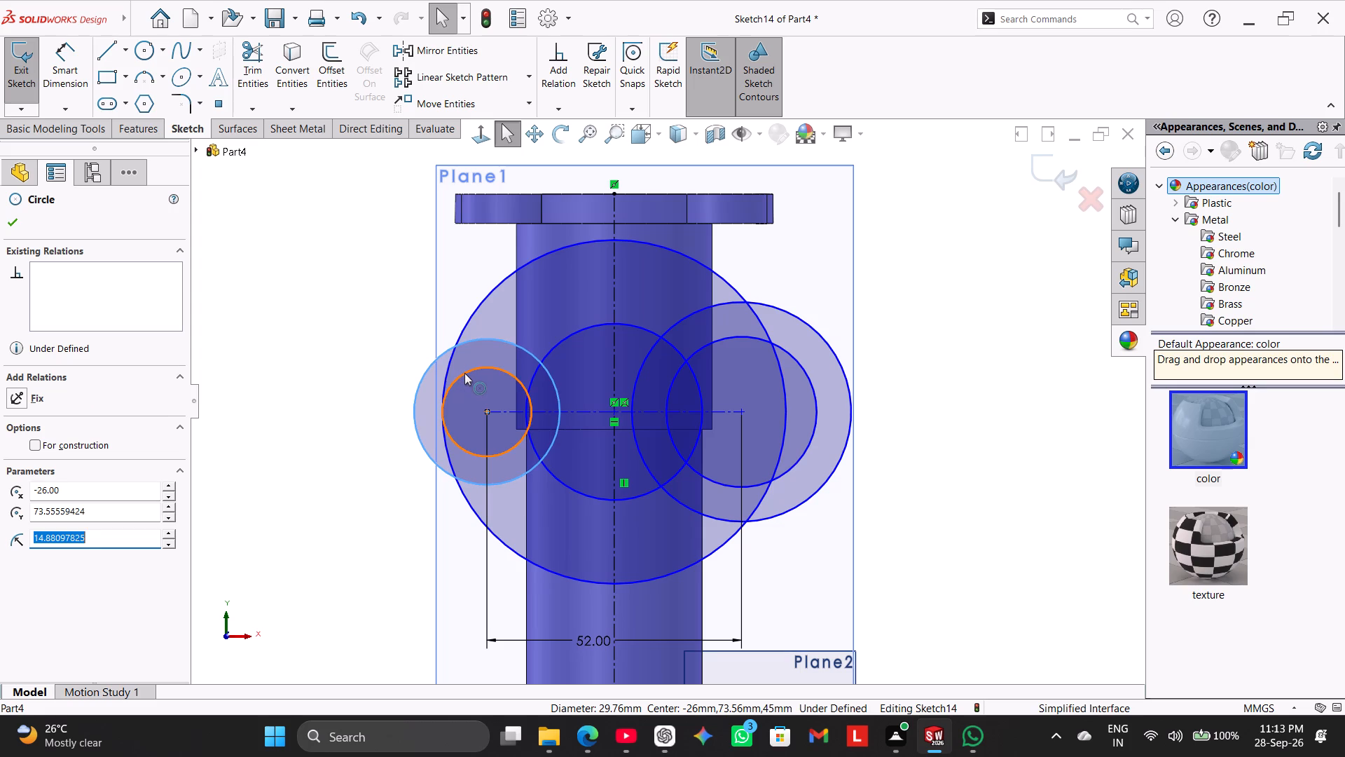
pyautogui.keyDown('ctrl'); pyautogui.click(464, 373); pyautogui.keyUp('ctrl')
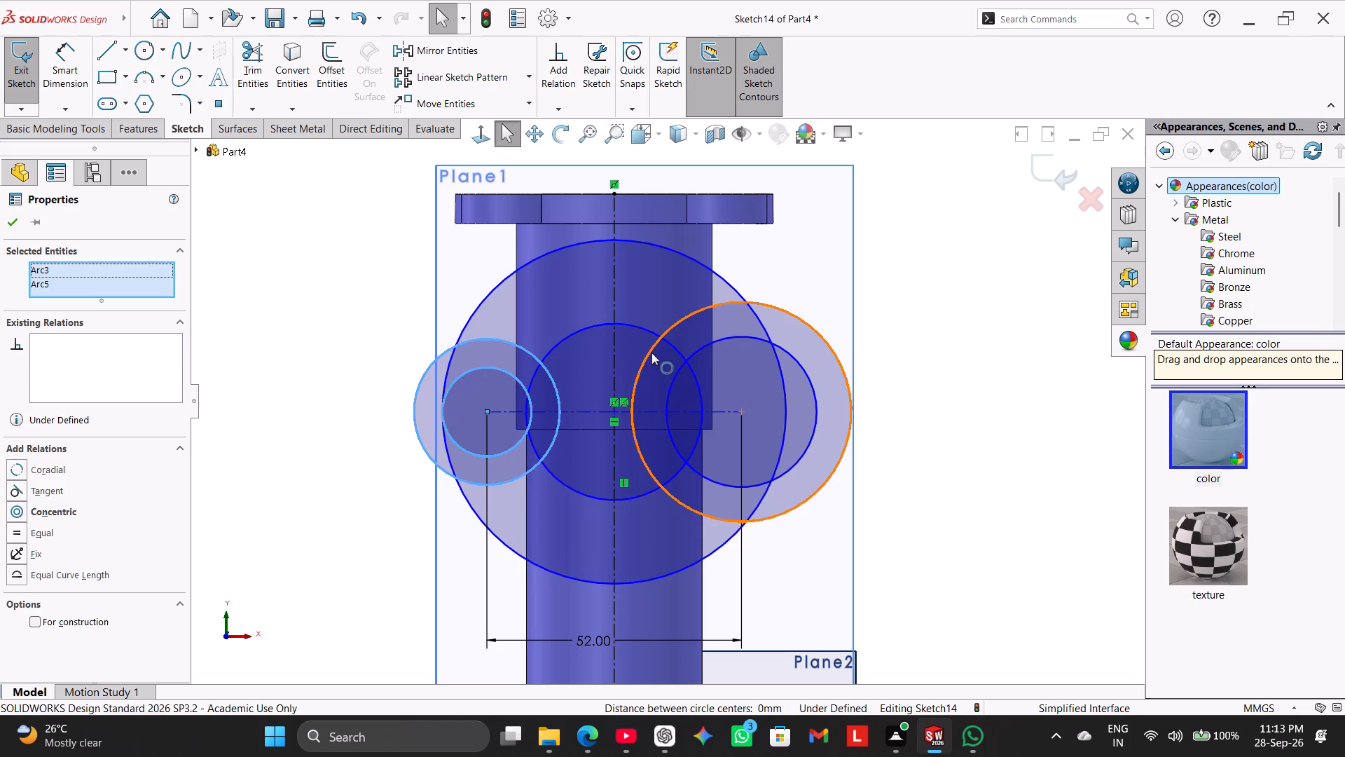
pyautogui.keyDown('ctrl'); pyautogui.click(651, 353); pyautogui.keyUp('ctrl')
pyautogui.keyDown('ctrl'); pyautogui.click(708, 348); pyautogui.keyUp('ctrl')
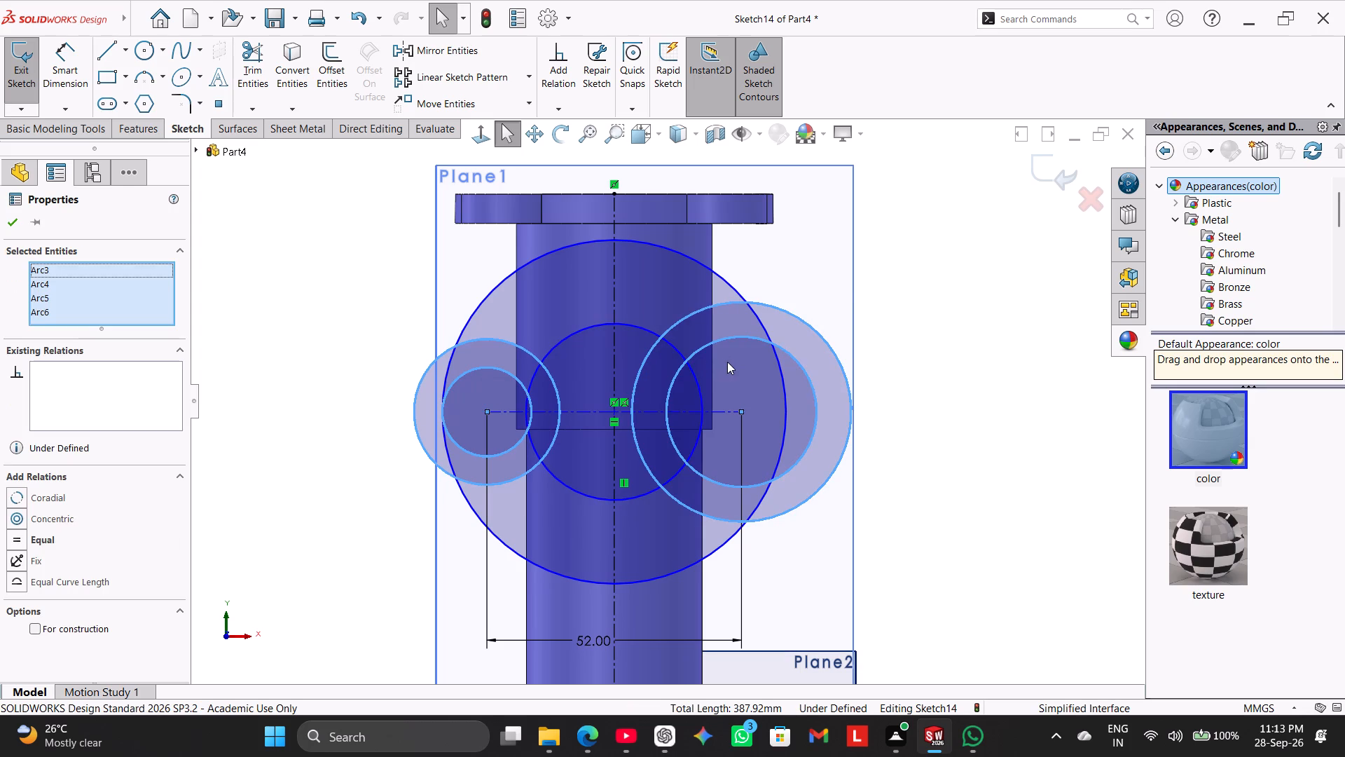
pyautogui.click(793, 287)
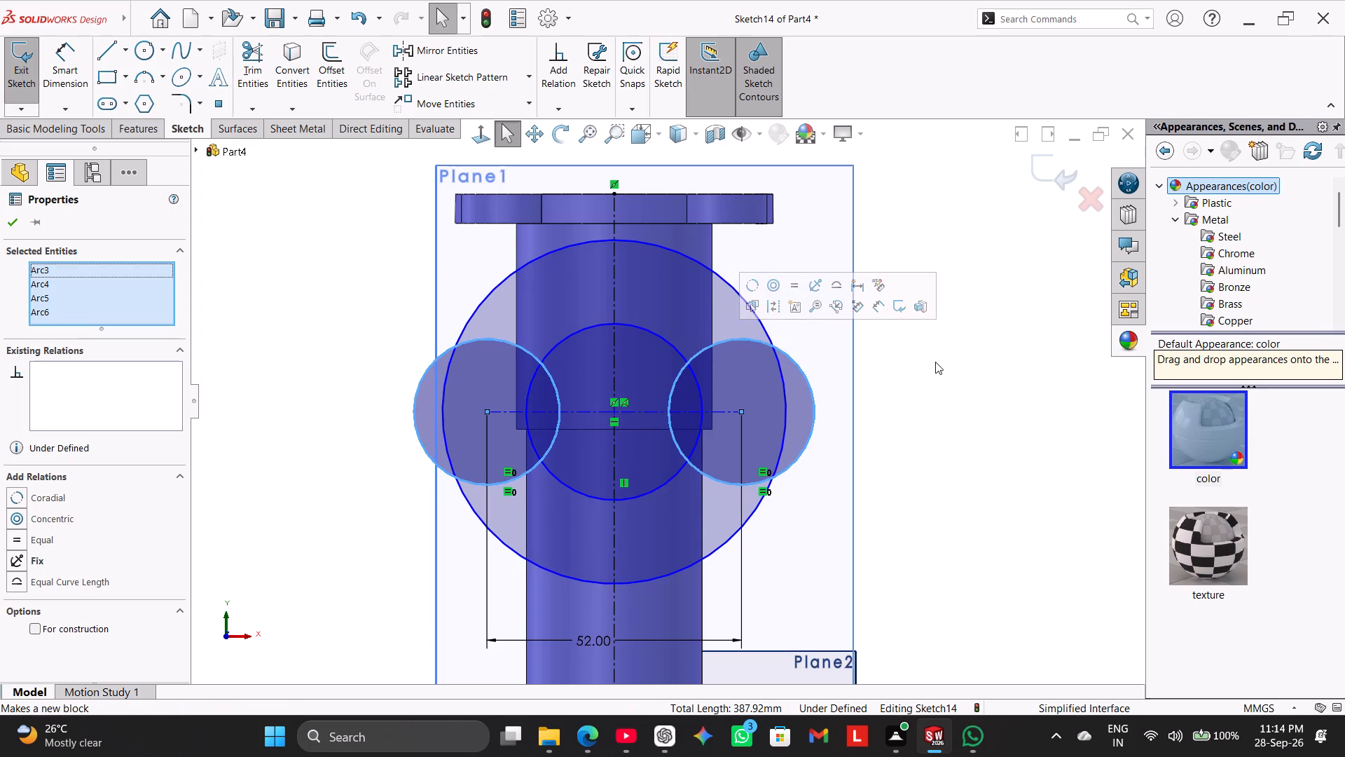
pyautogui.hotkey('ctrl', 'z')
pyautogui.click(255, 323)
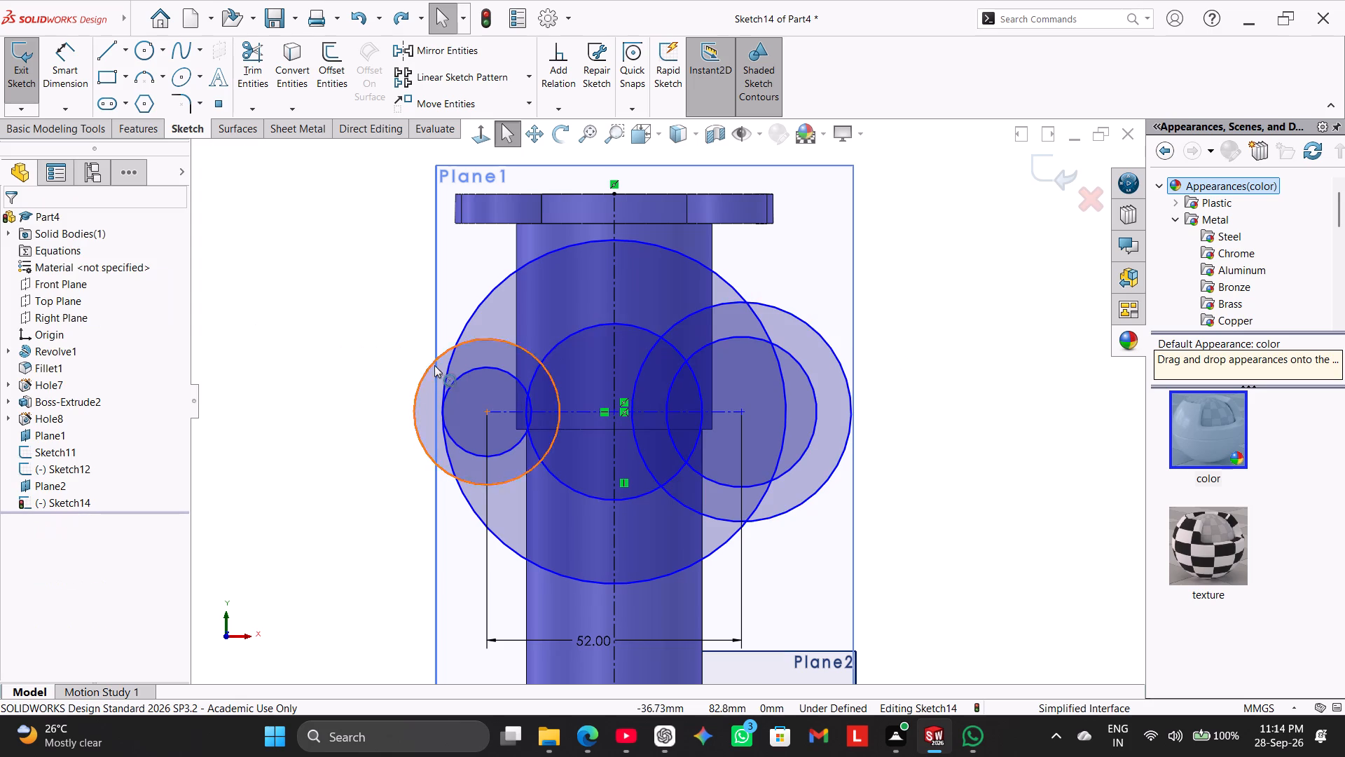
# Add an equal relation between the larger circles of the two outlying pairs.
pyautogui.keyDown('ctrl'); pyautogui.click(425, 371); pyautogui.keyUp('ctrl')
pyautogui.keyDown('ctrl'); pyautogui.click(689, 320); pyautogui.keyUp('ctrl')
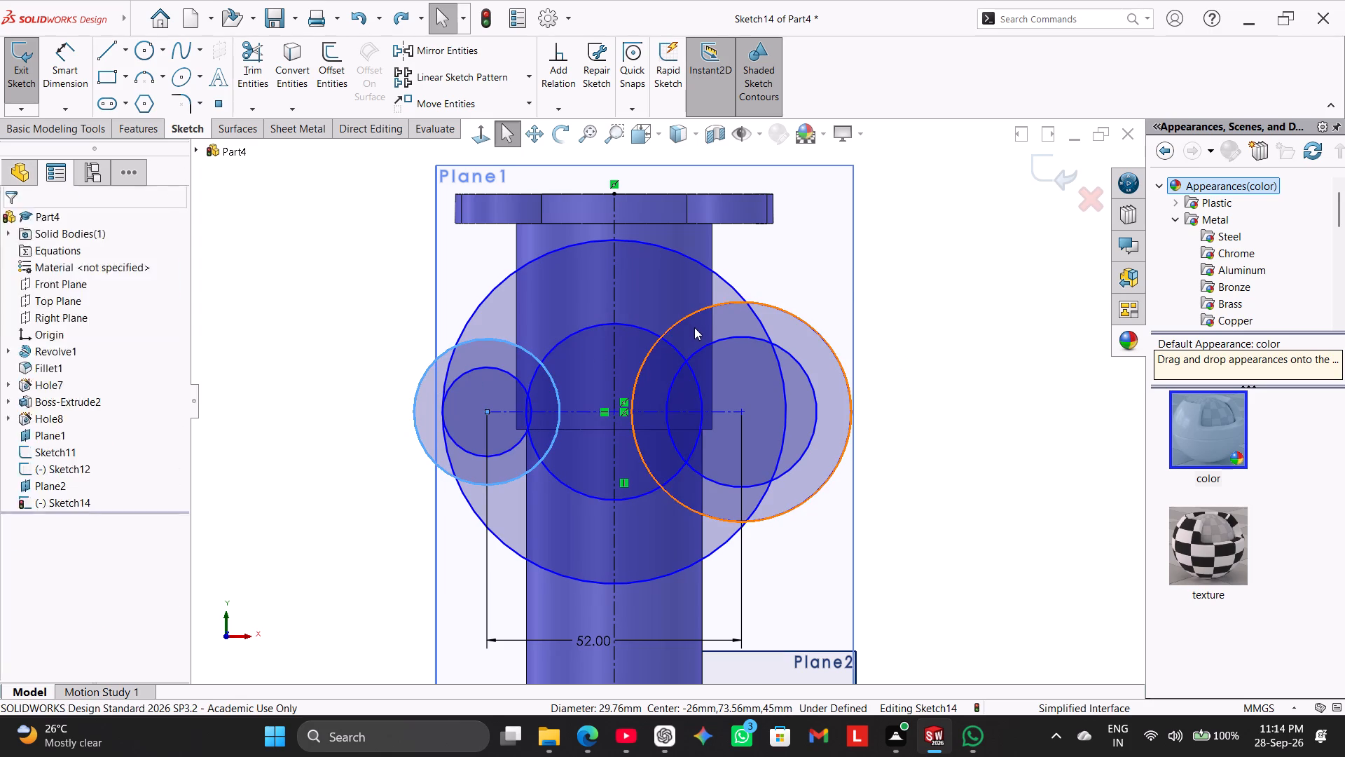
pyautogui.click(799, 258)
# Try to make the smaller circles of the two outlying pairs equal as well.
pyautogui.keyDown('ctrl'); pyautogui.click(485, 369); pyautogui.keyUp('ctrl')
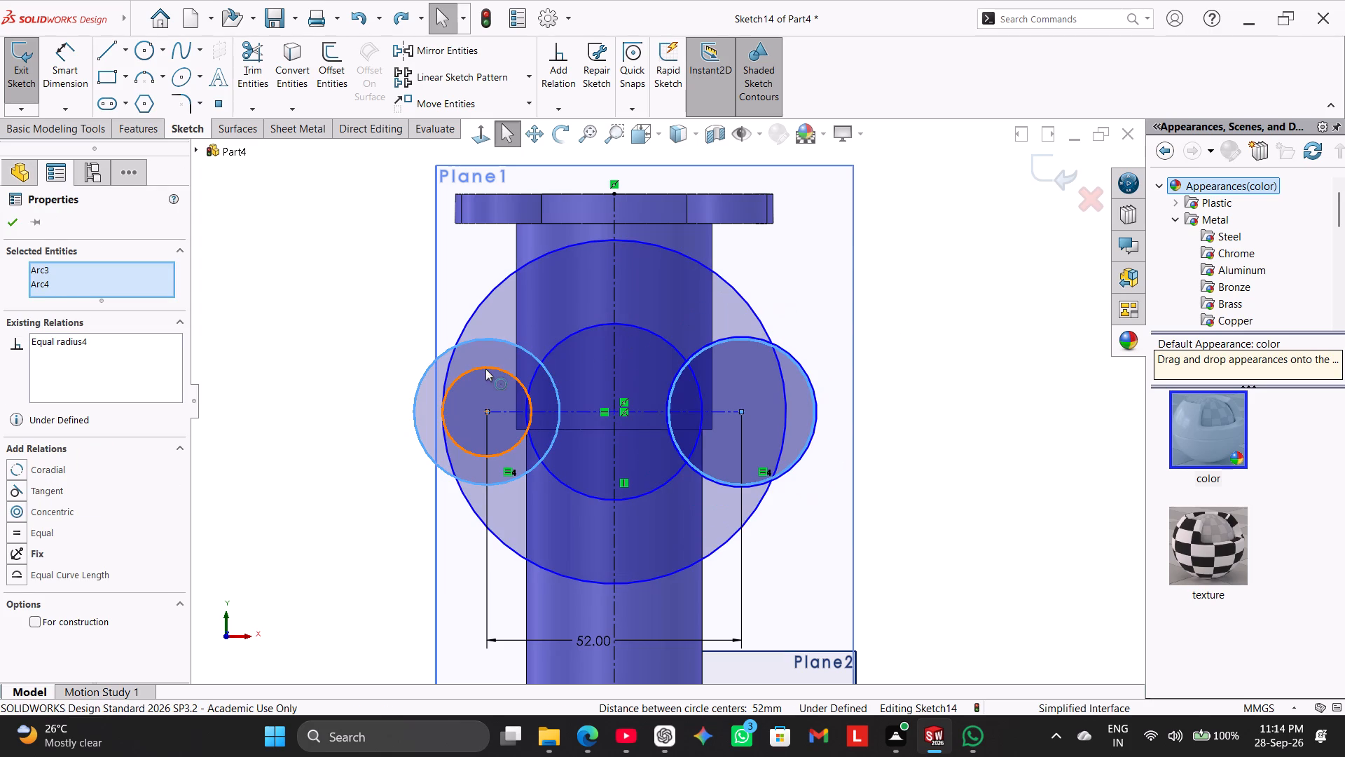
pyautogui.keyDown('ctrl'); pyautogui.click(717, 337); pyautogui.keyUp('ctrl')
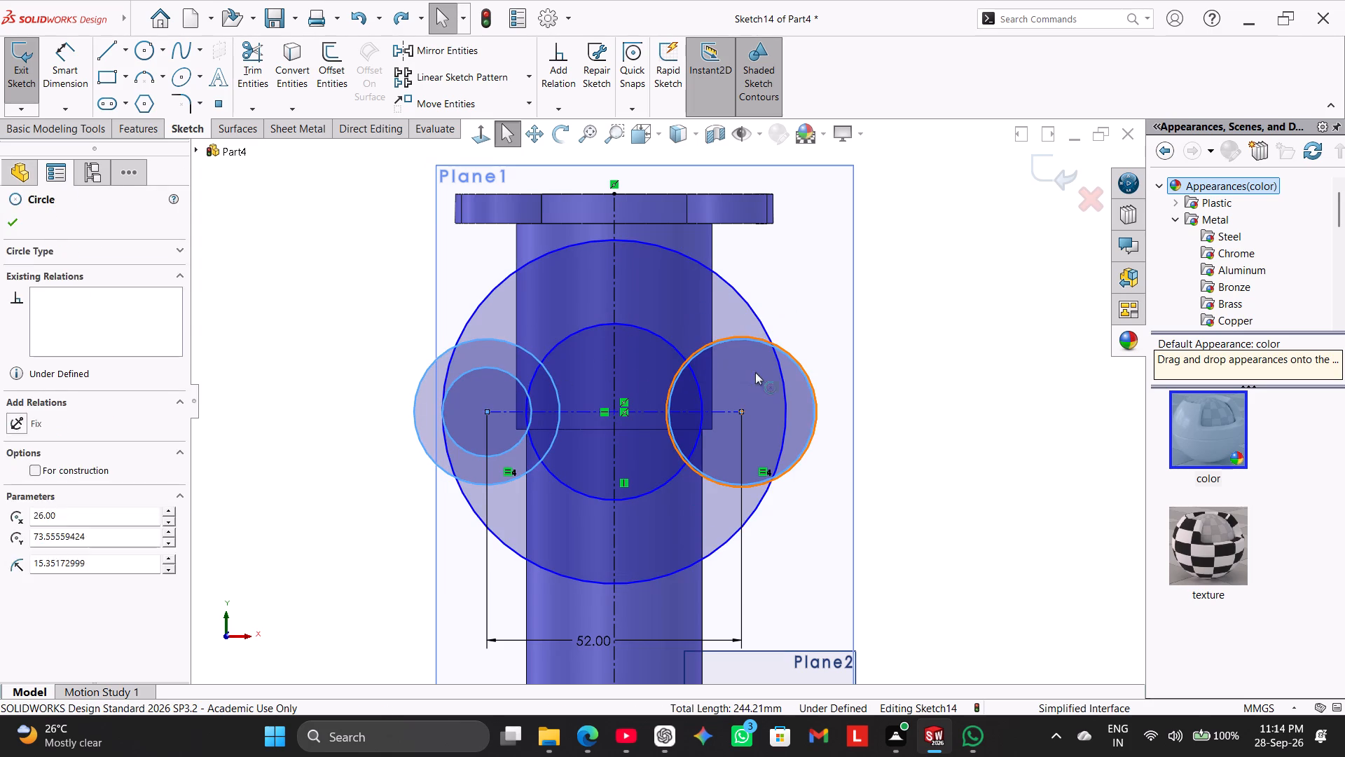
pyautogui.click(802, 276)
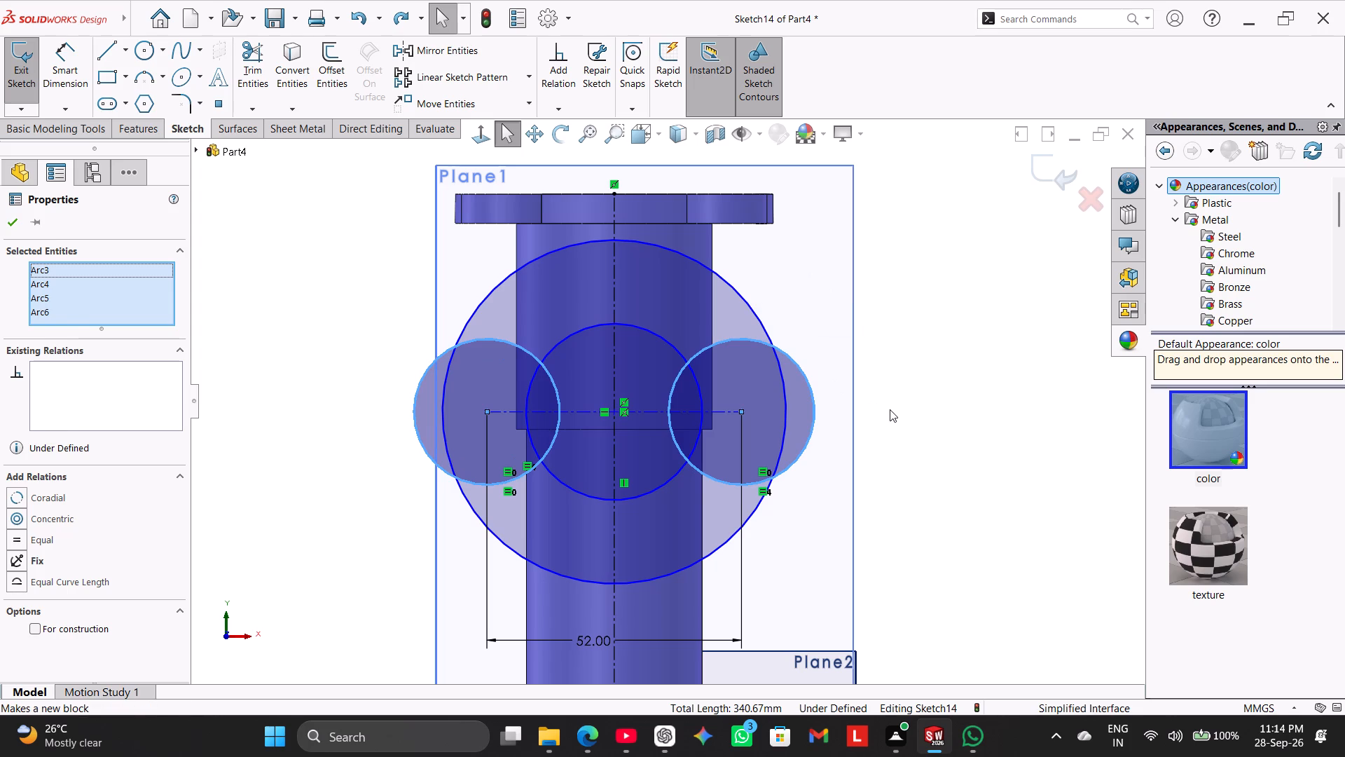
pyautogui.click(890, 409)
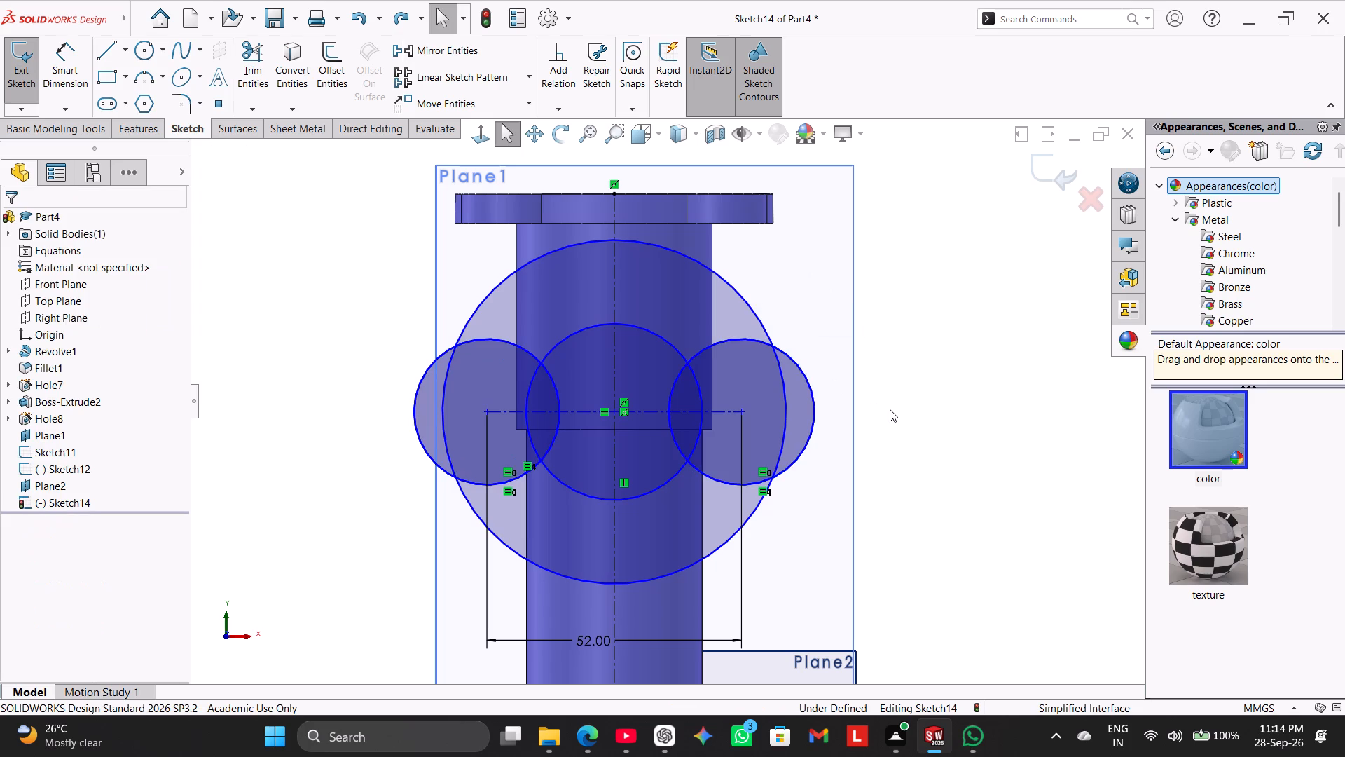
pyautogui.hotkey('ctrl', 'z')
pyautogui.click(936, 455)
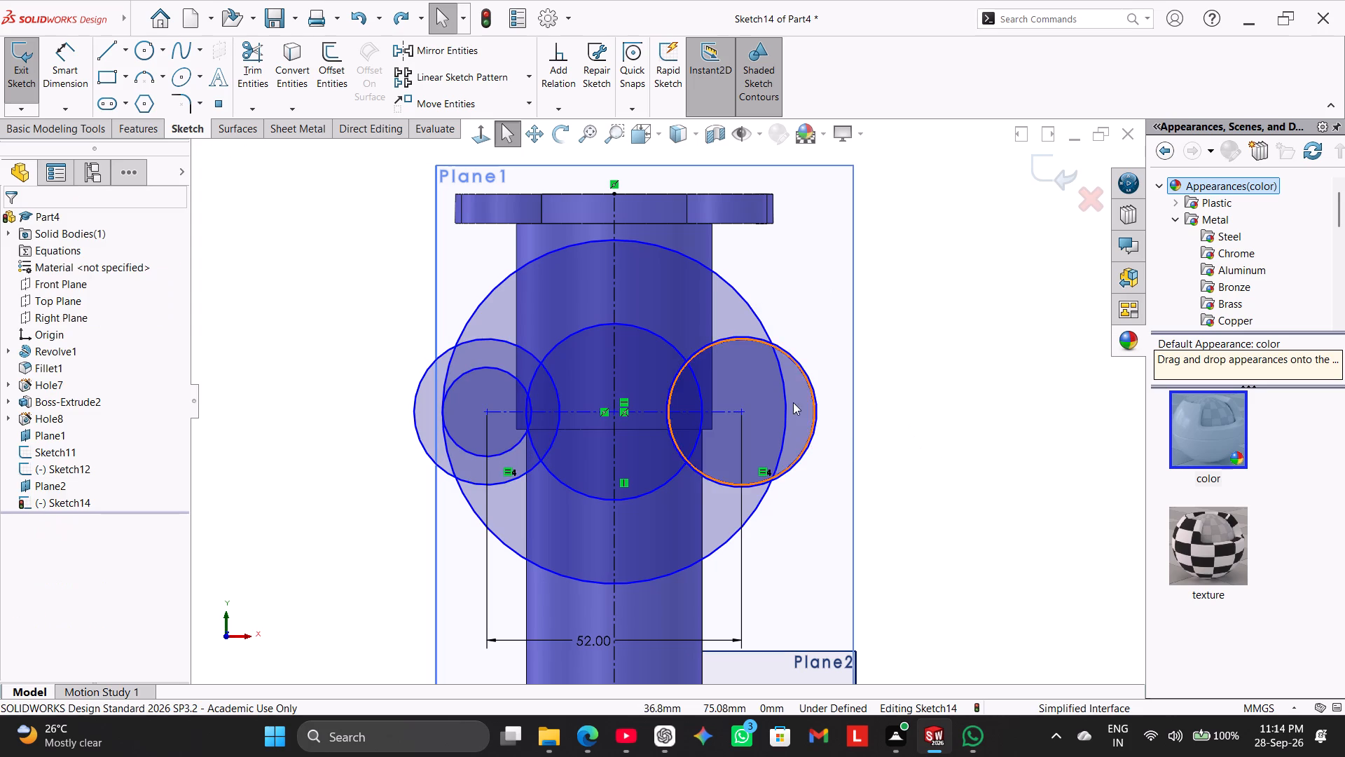
# Lower the whole flange profile to a centre height of about 69 mm and shrink the equal-linked outlying circles to about 9 mm radius.
pyautogui.moveTo(722, 347); pyautogui.dragTo(727, 369)
pyautogui.moveTo(746, 361); pyautogui.dragTo(747, 392)
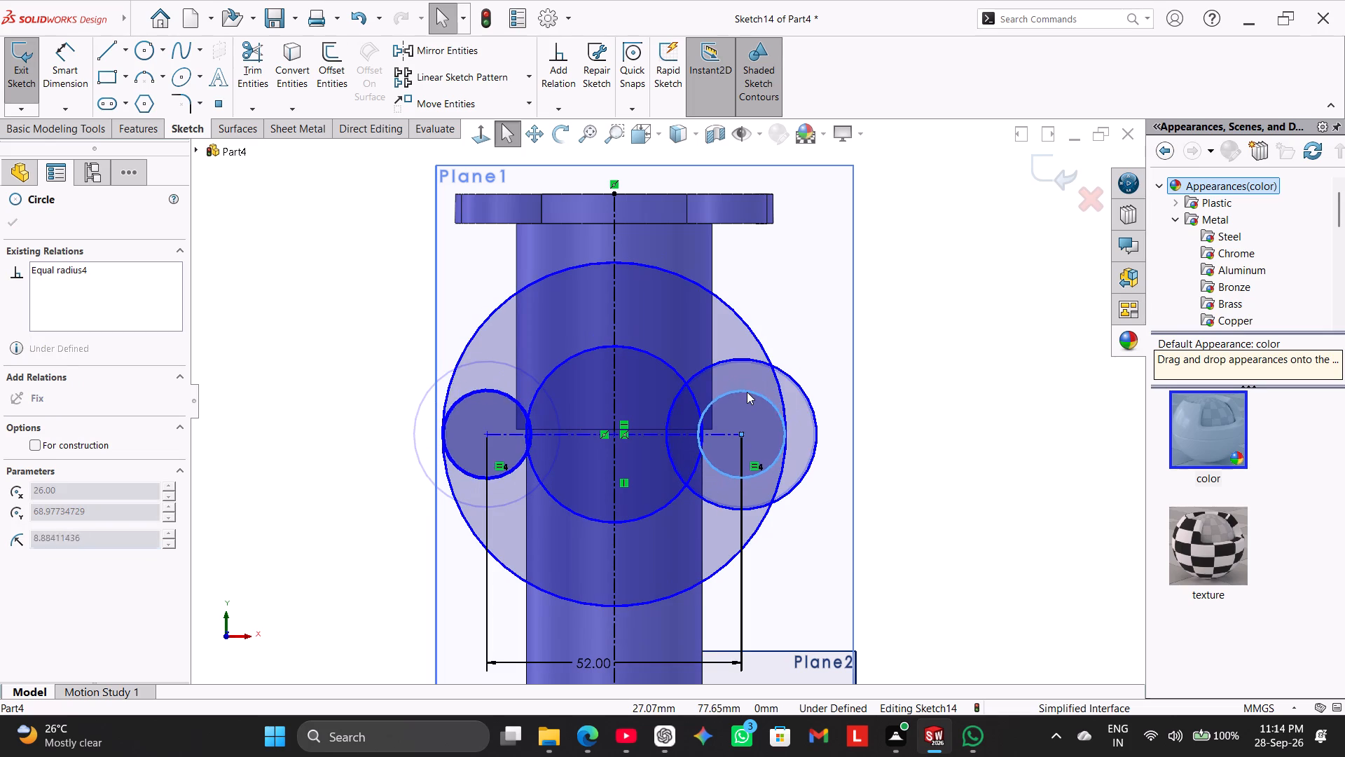
pyautogui.moveTo(747, 392); pyautogui.dragTo(747, 393)
pyautogui.click(314, 386)
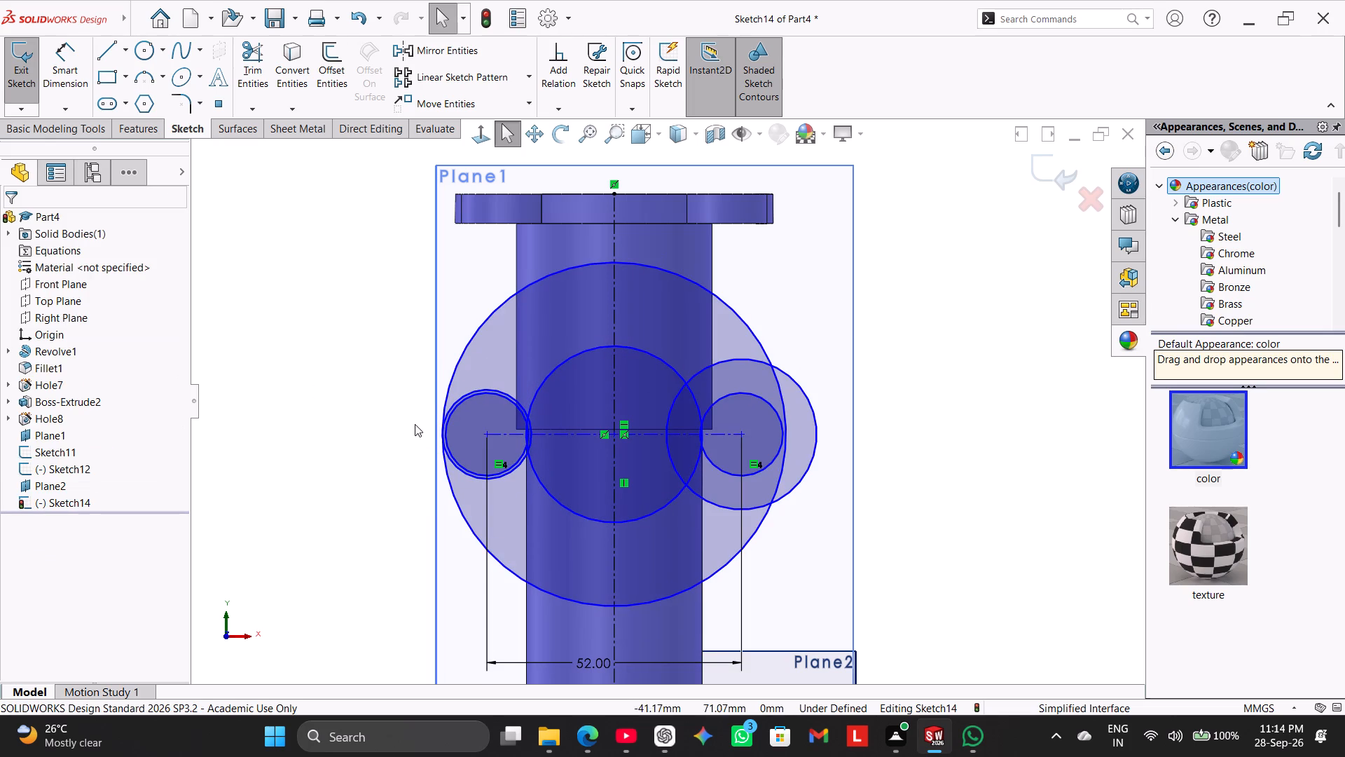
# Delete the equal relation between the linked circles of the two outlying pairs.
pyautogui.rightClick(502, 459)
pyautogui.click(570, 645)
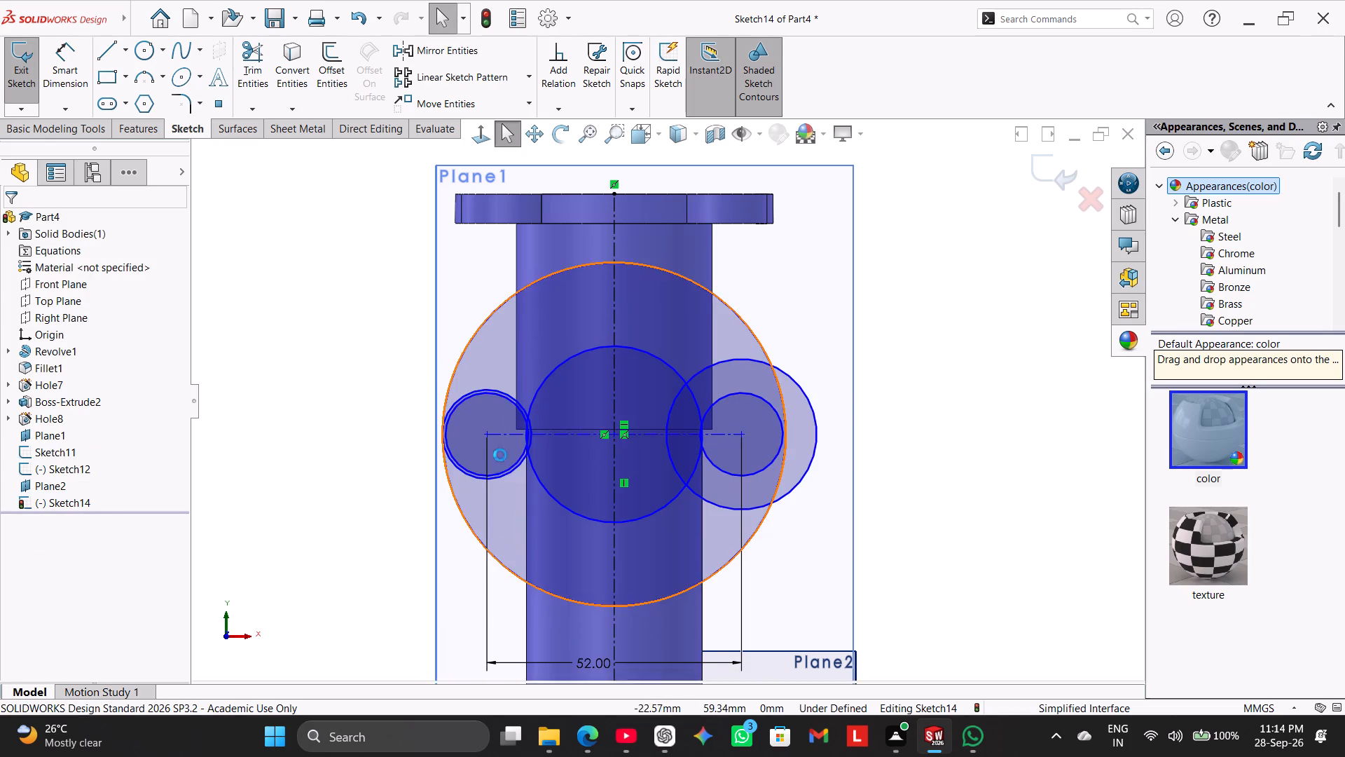
# Shrink the inner circle of each outlying pair to a radius of about 4 mm on the -X side and slightly larger on the +X side.
pyautogui.moveTo(489, 393); pyautogui.dragTo(497, 418)
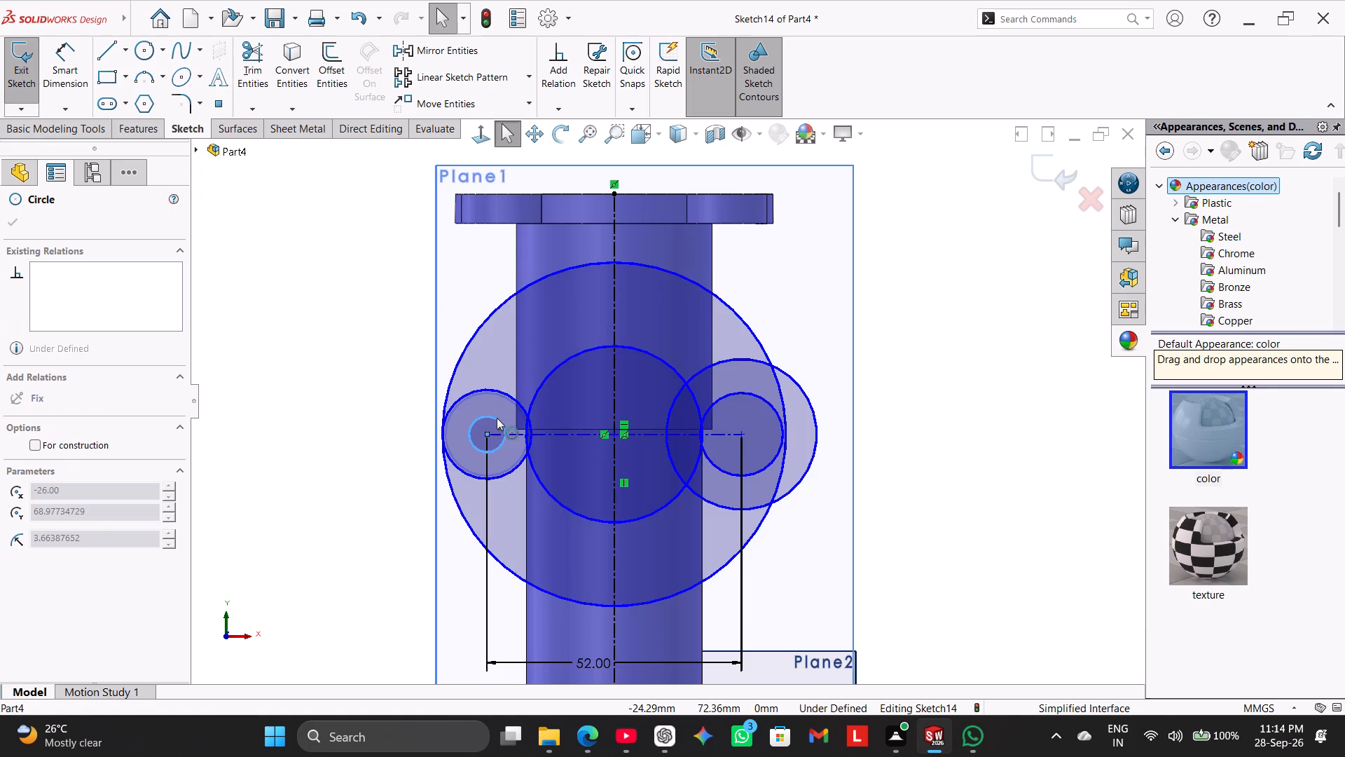
pyautogui.moveTo(497, 418); pyautogui.dragTo(497, 418)
pyautogui.moveTo(738, 395); pyautogui.dragTo(751, 416)
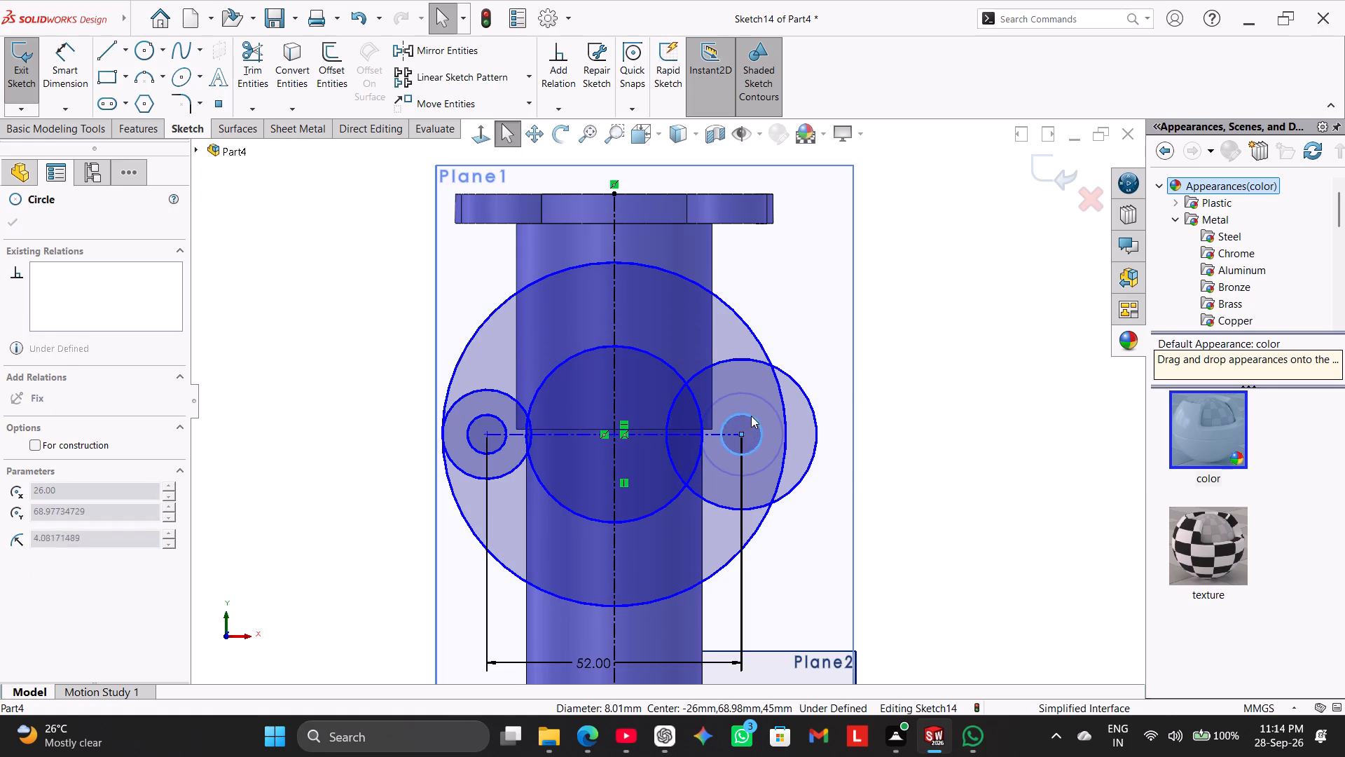
pyautogui.moveTo(751, 416); pyautogui.dragTo(752, 413)
# Add an equal relation between the outer circles of the two outlying pairs.
pyautogui.click(302, 340)
pyautogui.click(475, 390)
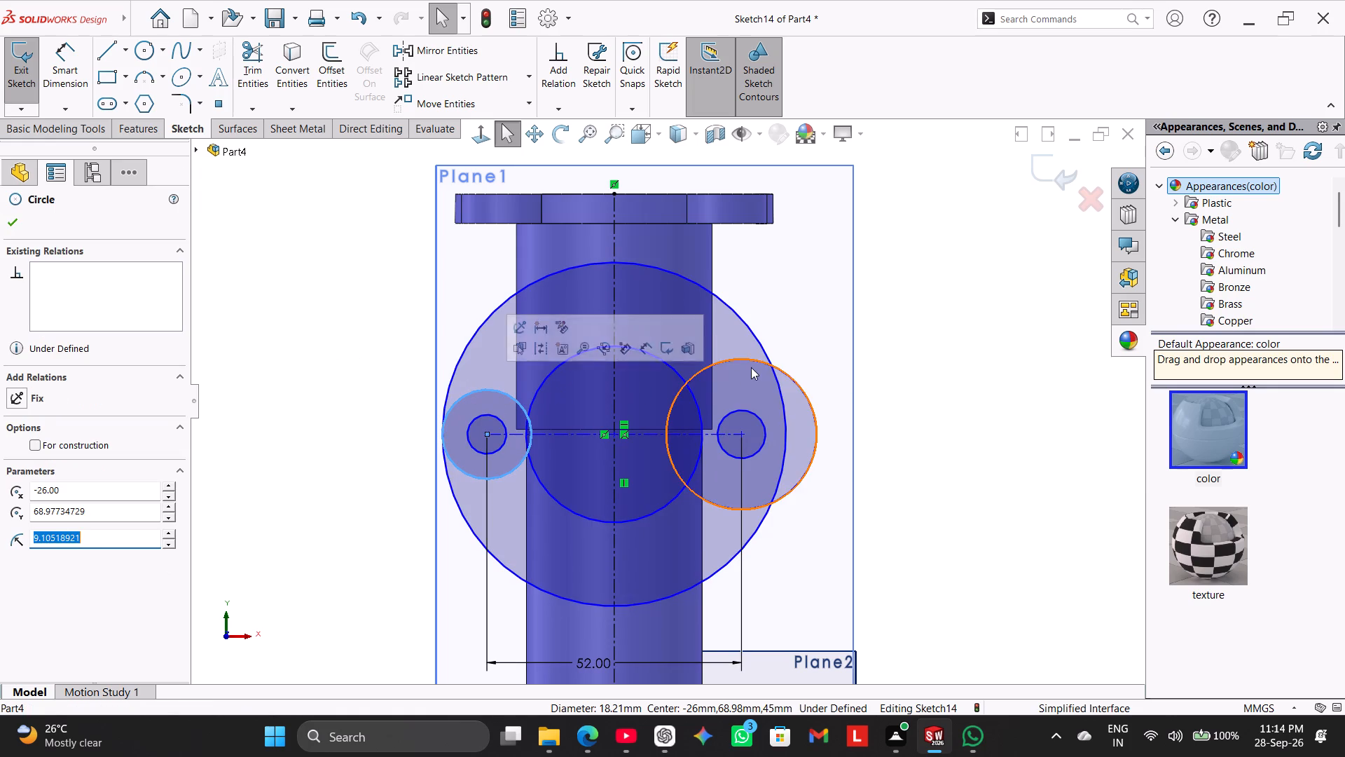
pyautogui.keyDown('ctrl'); pyautogui.click(750, 361); pyautogui.keyUp('ctrl')
pyautogui.click(864, 301)
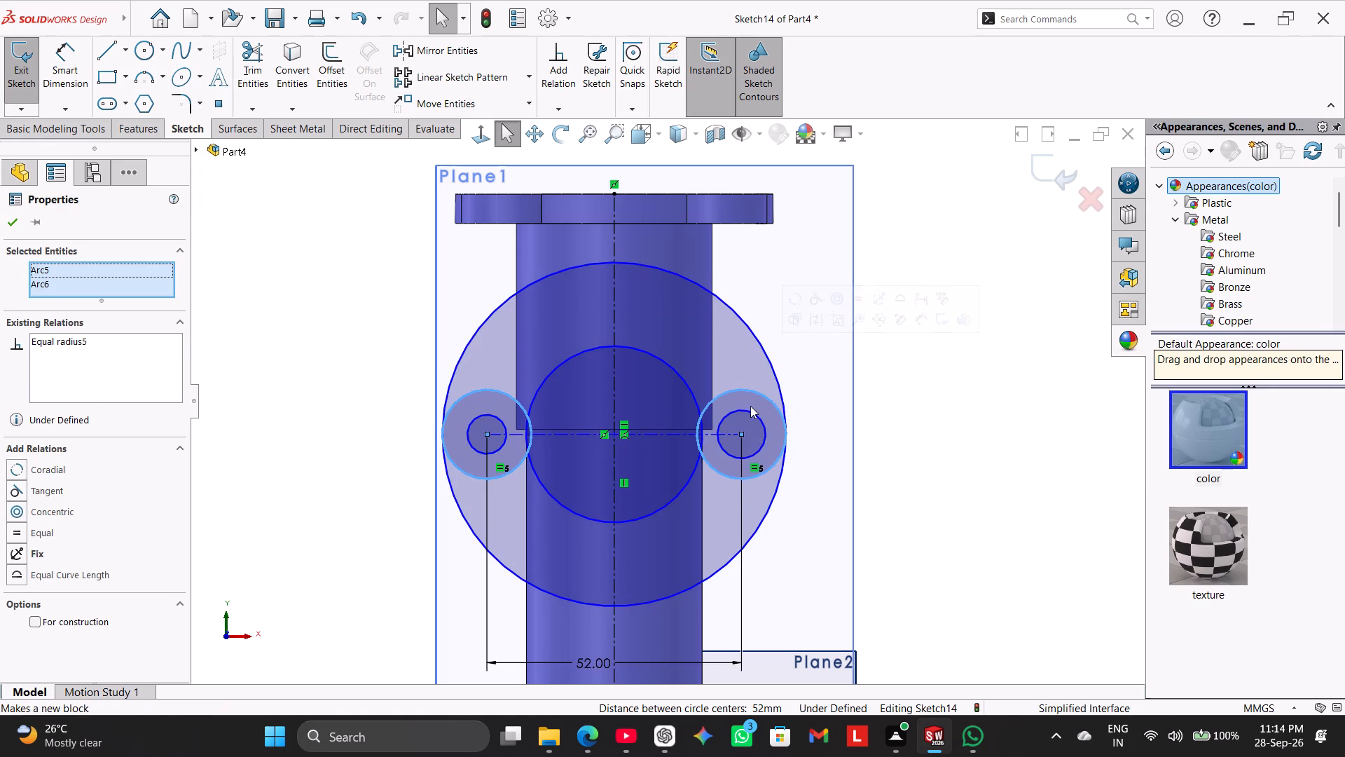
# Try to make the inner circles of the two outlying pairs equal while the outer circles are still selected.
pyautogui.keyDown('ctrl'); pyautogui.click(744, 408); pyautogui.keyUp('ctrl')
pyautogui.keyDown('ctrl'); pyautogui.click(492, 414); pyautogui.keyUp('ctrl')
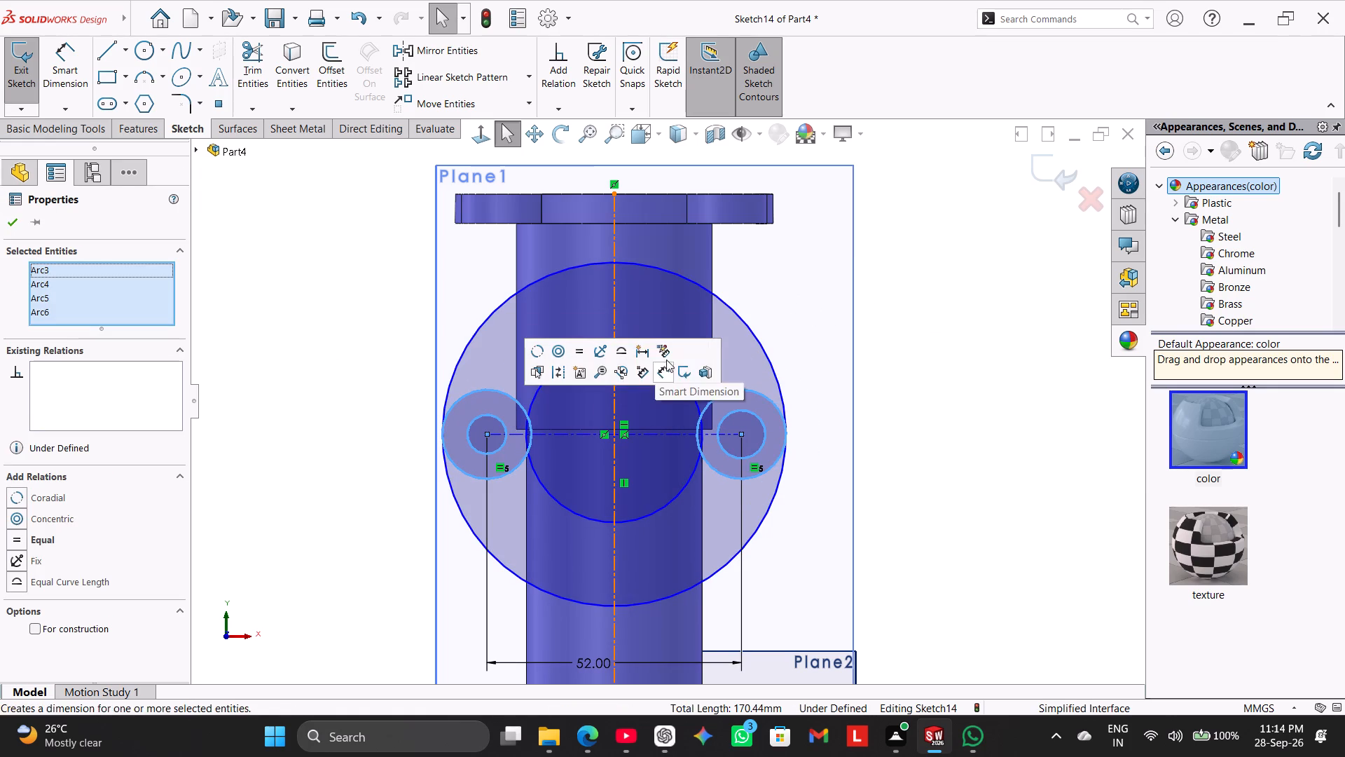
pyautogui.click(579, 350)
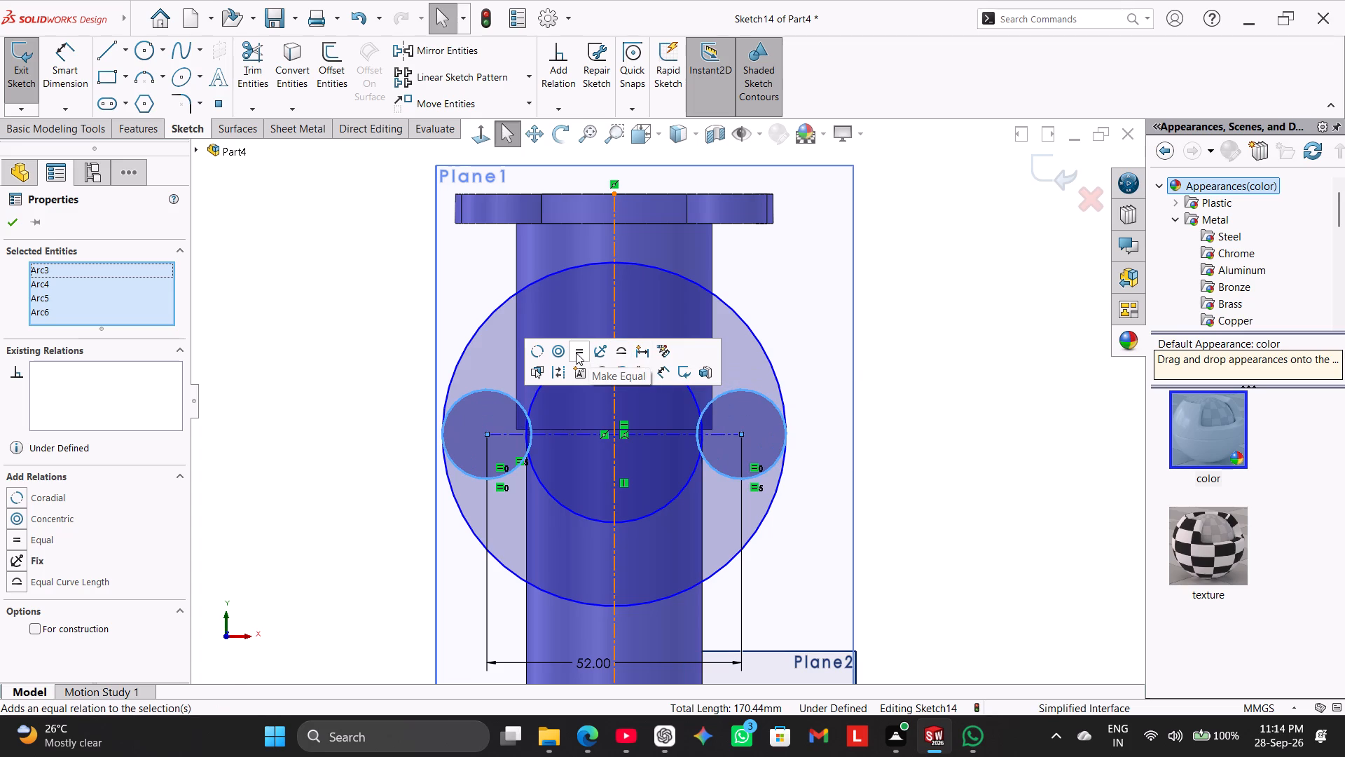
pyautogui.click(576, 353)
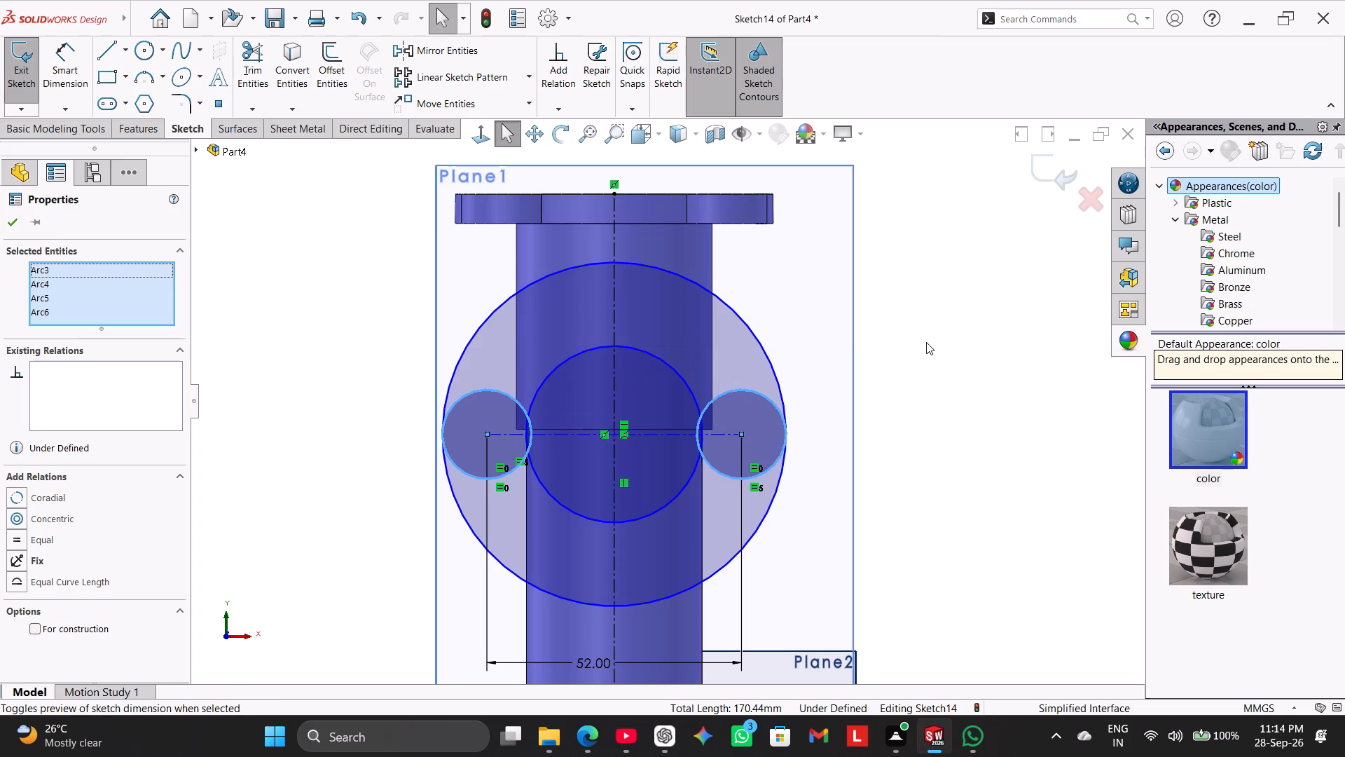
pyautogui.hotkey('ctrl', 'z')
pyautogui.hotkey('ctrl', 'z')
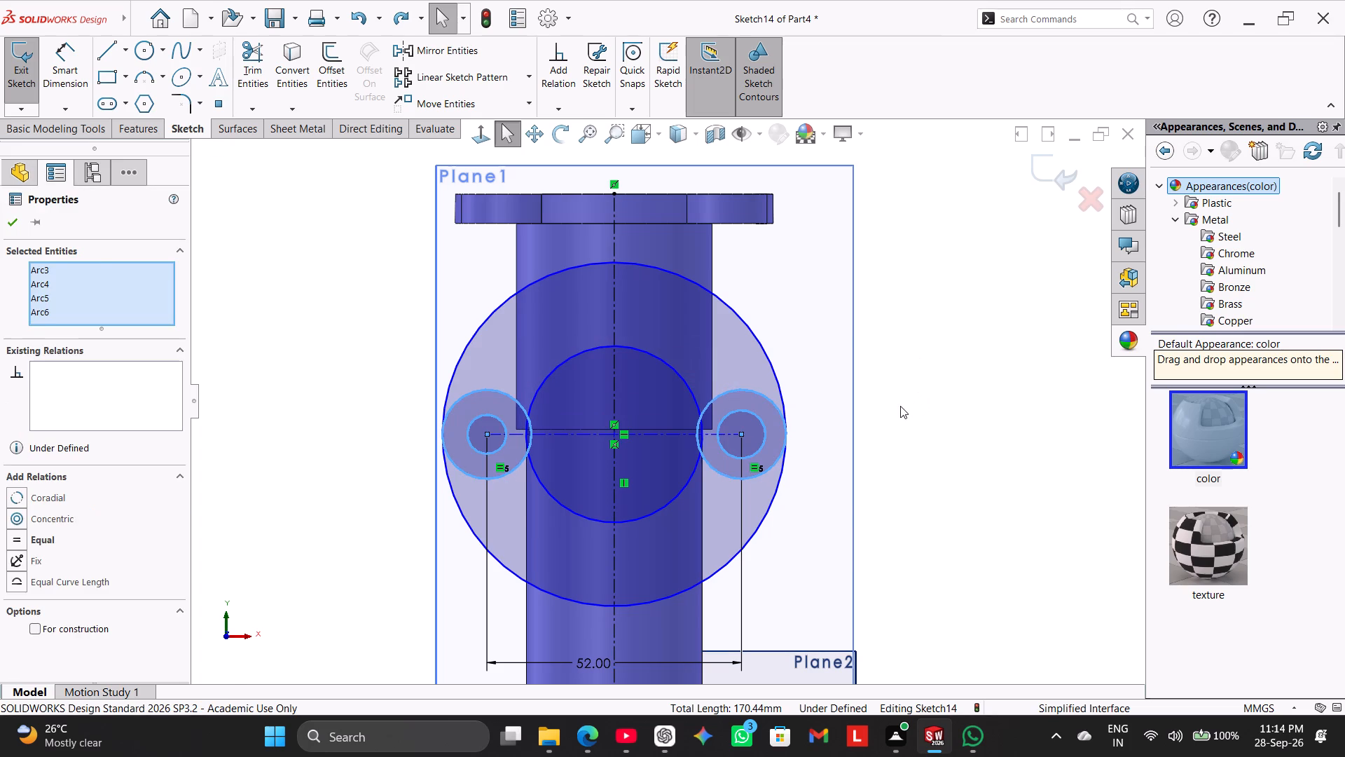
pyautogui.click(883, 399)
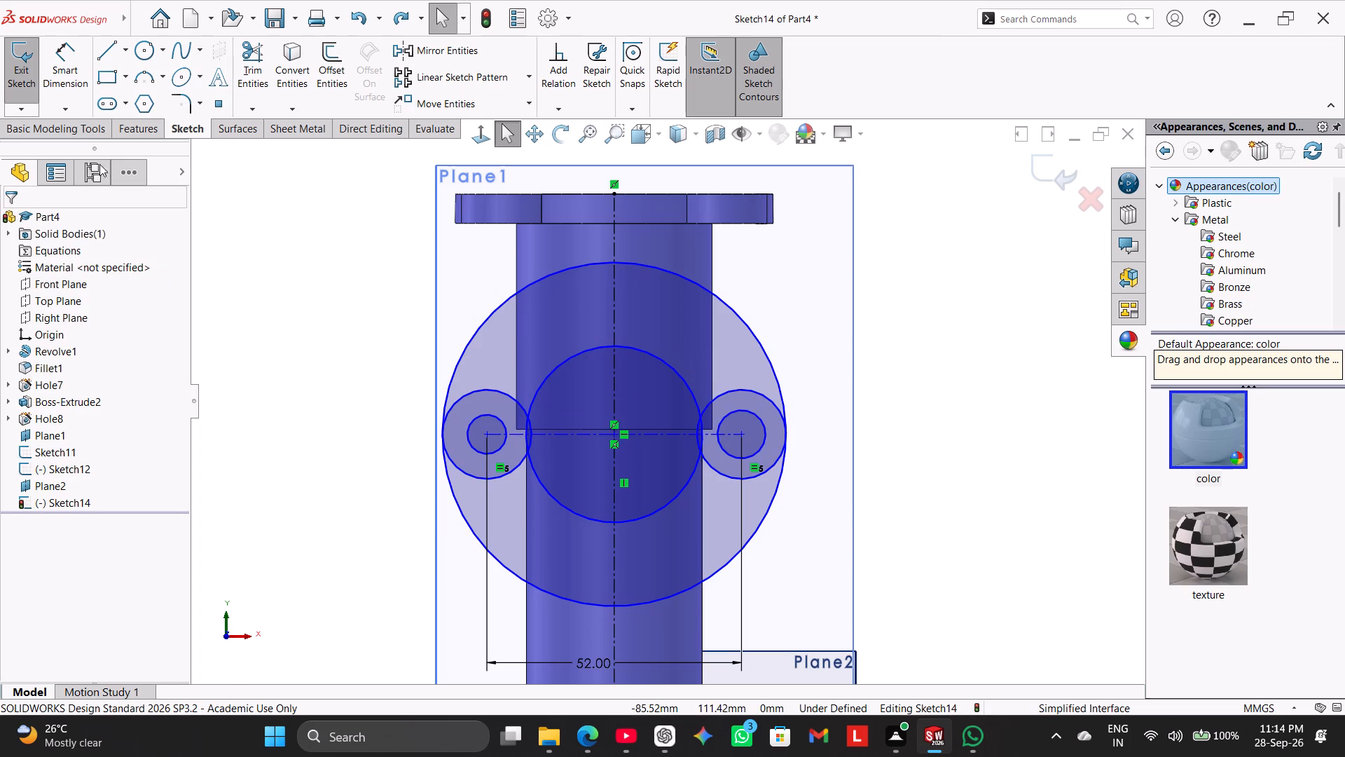
# Dimension the outer circle of the outlying pair on the -X side with a diameter of 20 mm.
pyautogui.click(74, 68)
pyautogui.moveTo(466, 394); pyautogui.dragTo(457, 393)
pyautogui.click(323, 357)
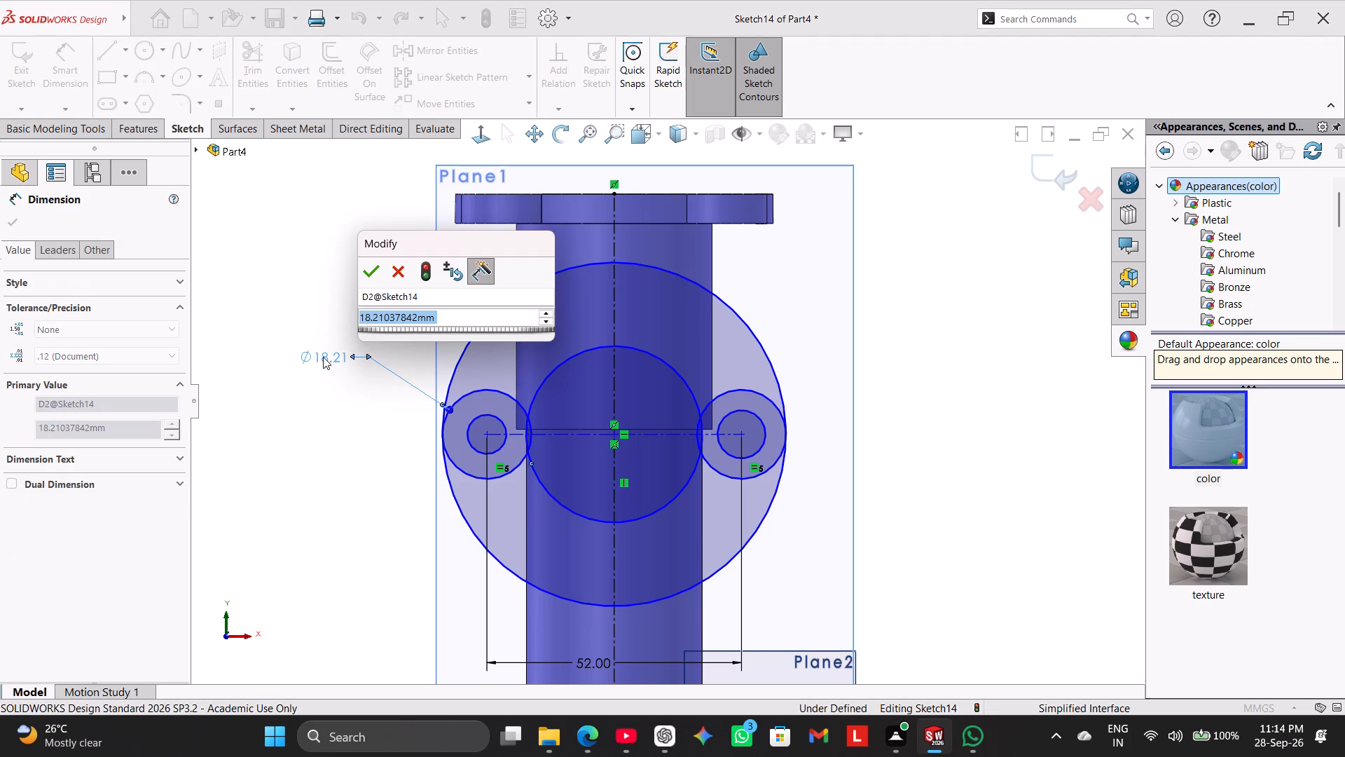
pyautogui.write('20')
pyautogui.press('Return')
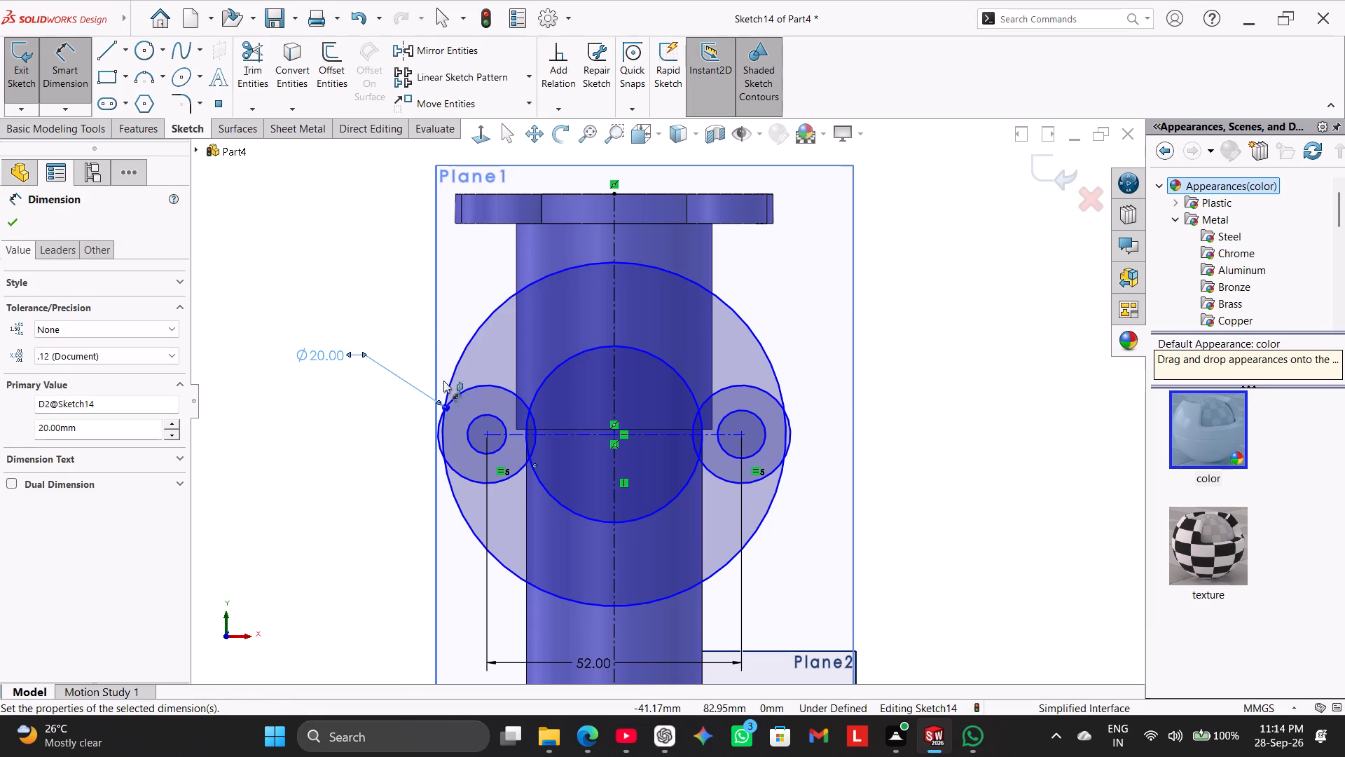
# Dimension the inner circle of the outlying pair on the -X side with a diameter of 7 mm.
pyautogui.click(479, 418)
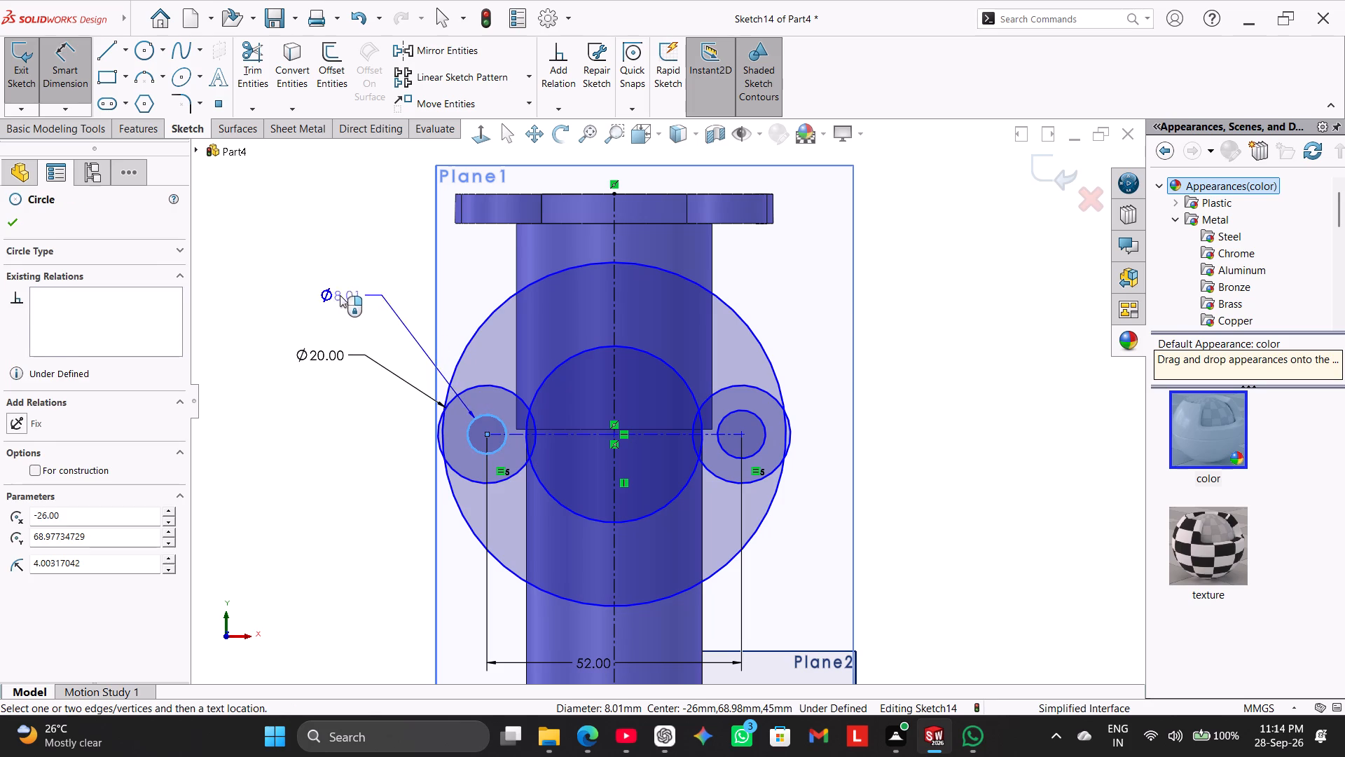
pyautogui.click(340, 295)
pyautogui.press('7')
pyautogui.press('Return')
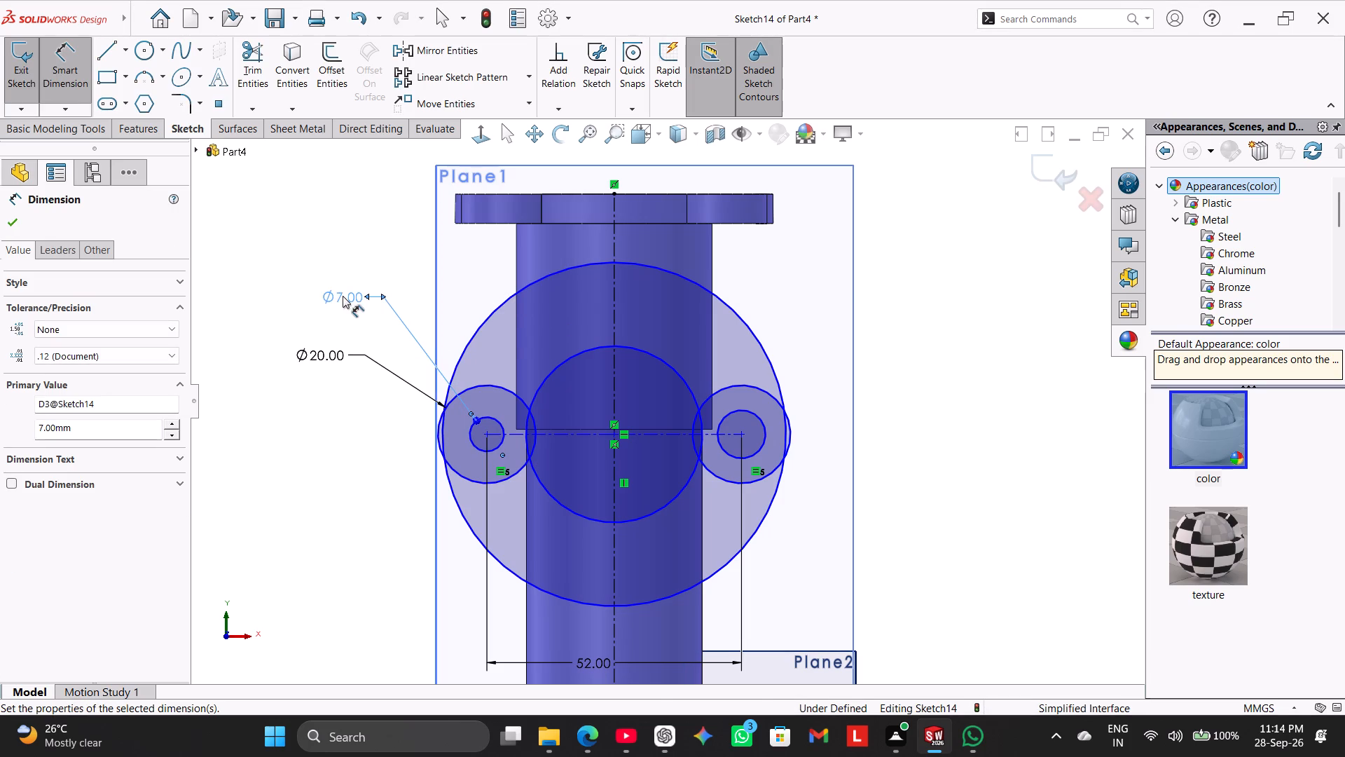
pyautogui.rightClick(1050, 282)
pyautogui.click(1084, 329)
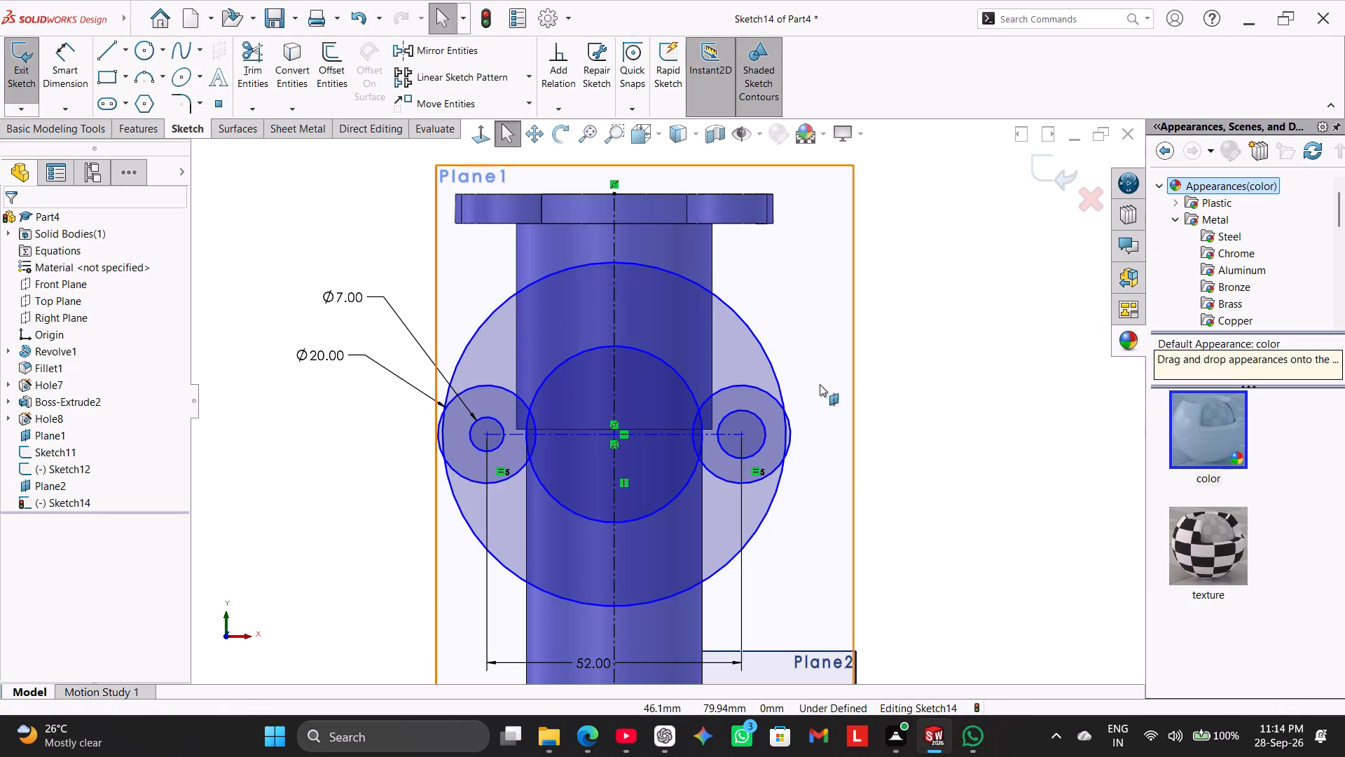
# Add an equal relation between the inner circles of the two outlying pairs.
pyautogui.keyDown('ctrl'); pyautogui.click(739, 411); pyautogui.keyUp('ctrl')
pyautogui.keyDown('ctrl'); pyautogui.click(492, 415); pyautogui.keyUp('ctrl')
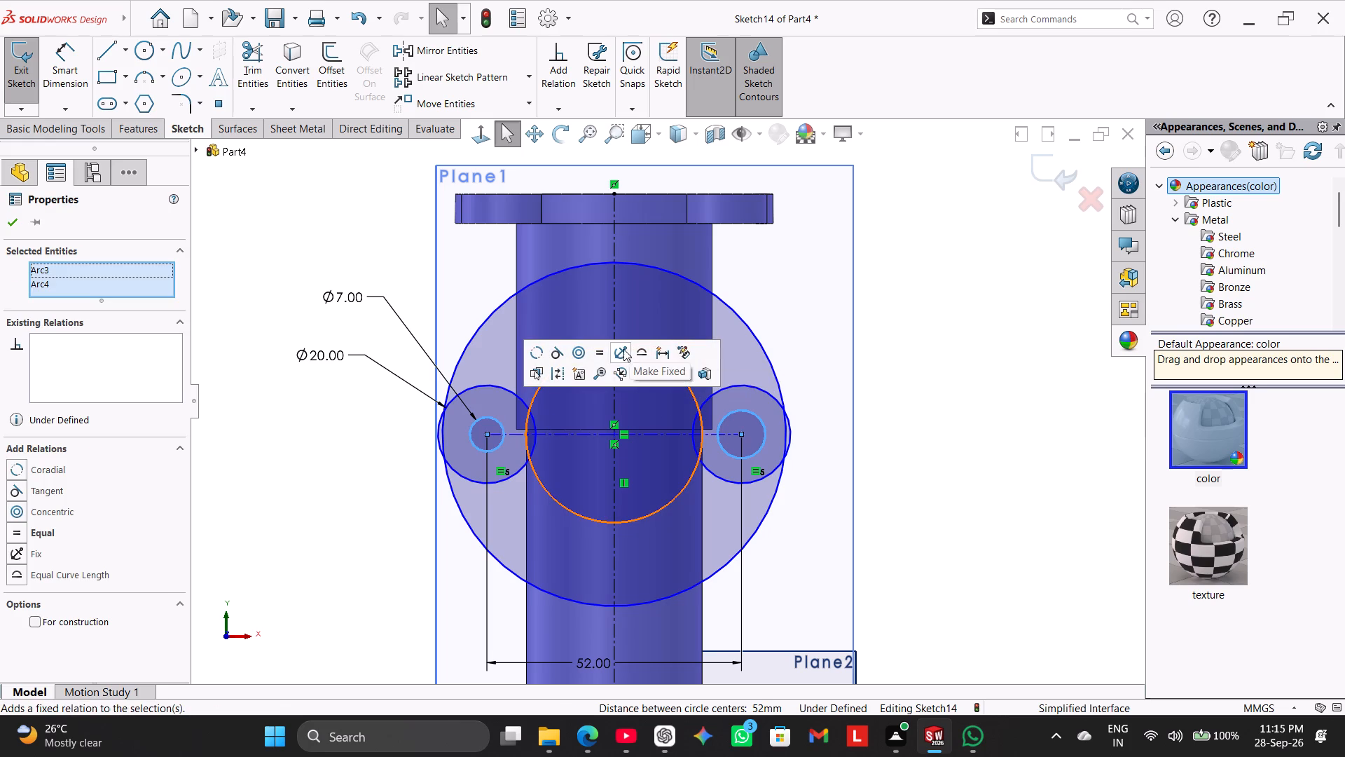
pyautogui.click(593, 346)
pyautogui.click(919, 343)
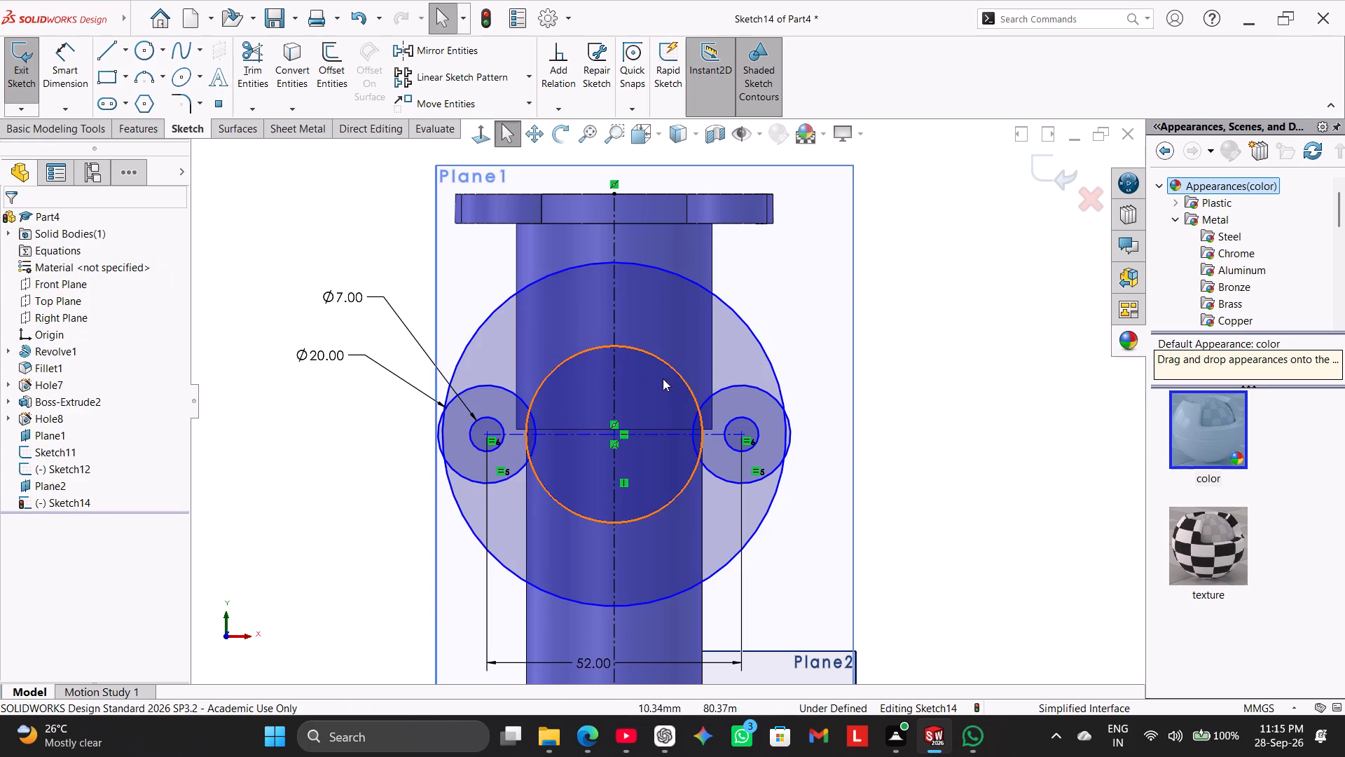
# Dimension the vertical distance from the side flange's centre point to the origin as 90 mm.
pyautogui.scroll(1, 585, 414)
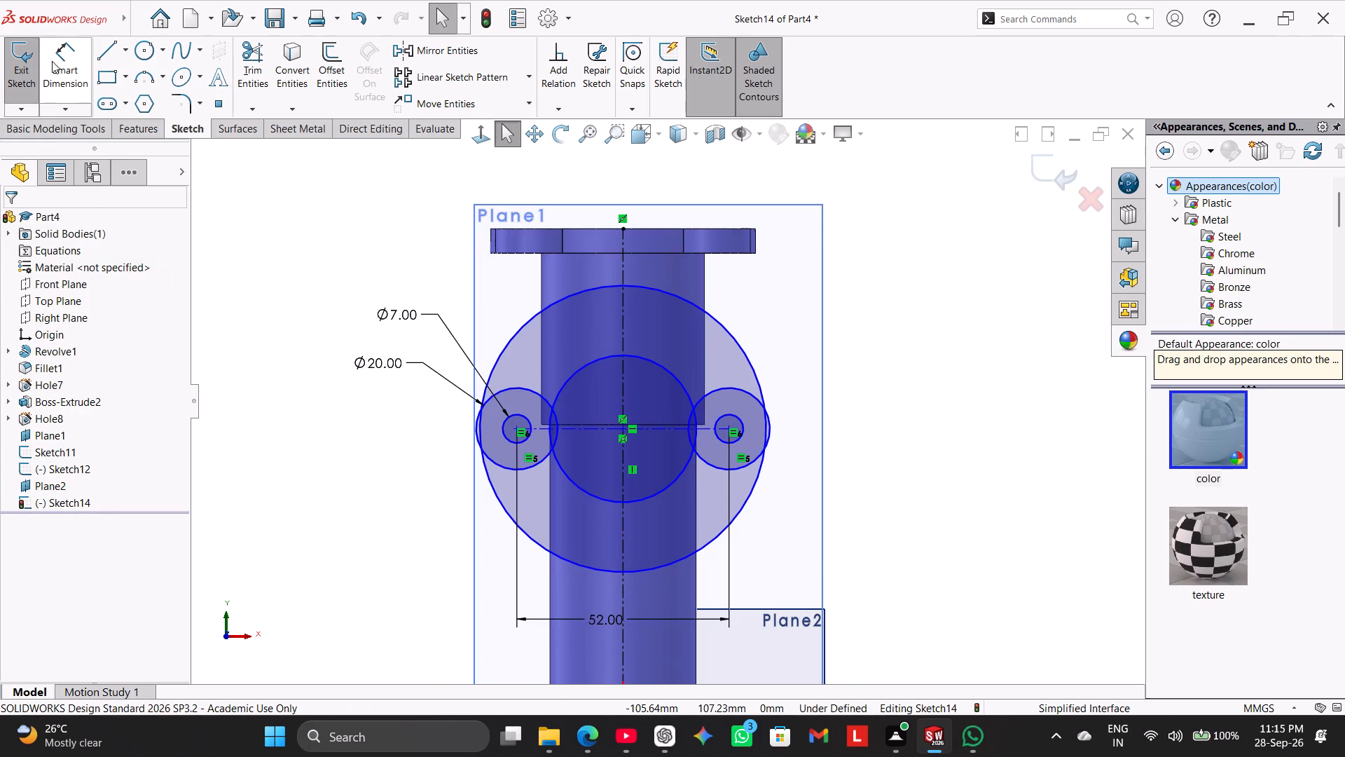
pyautogui.click(52, 61)
pyautogui.scroll(-5, 633, 444)
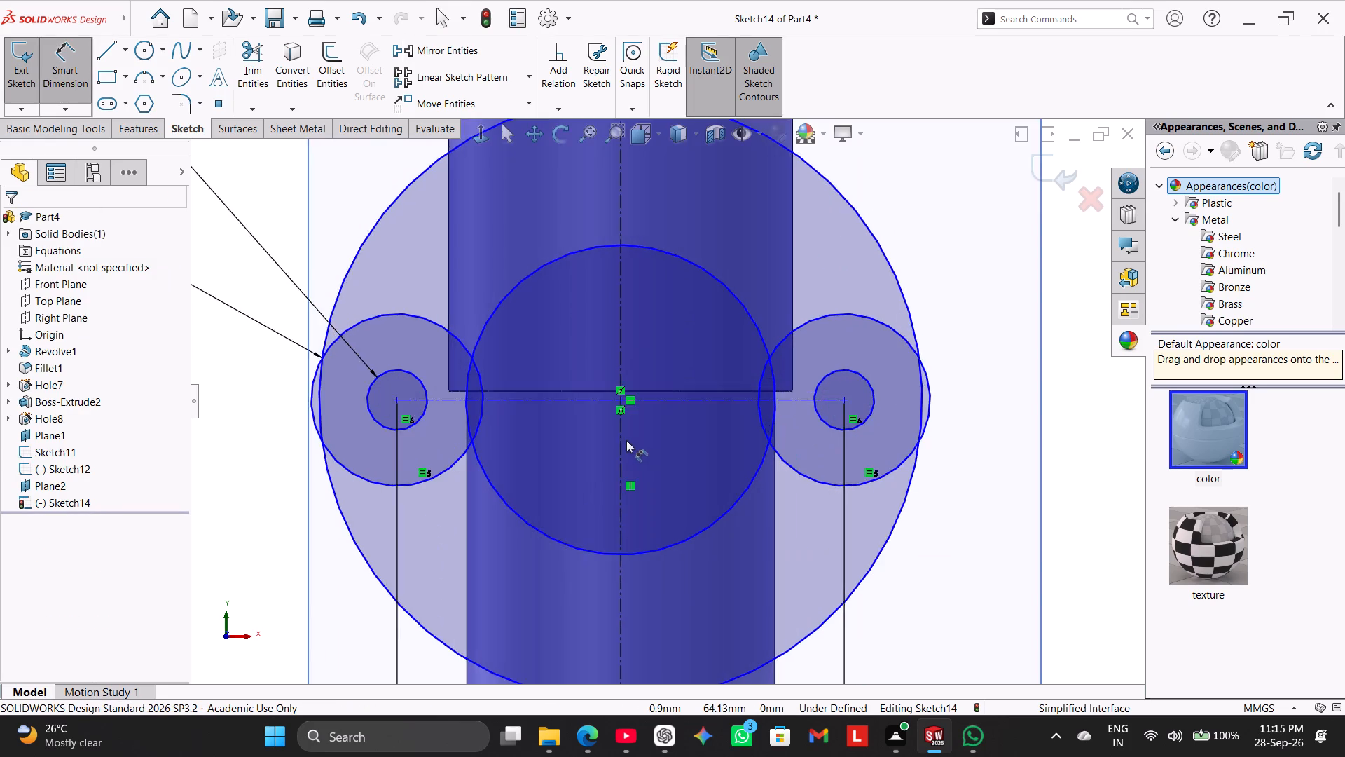
pyautogui.scroll(-5, 626, 440)
pyautogui.scroll(5, 627, 385)
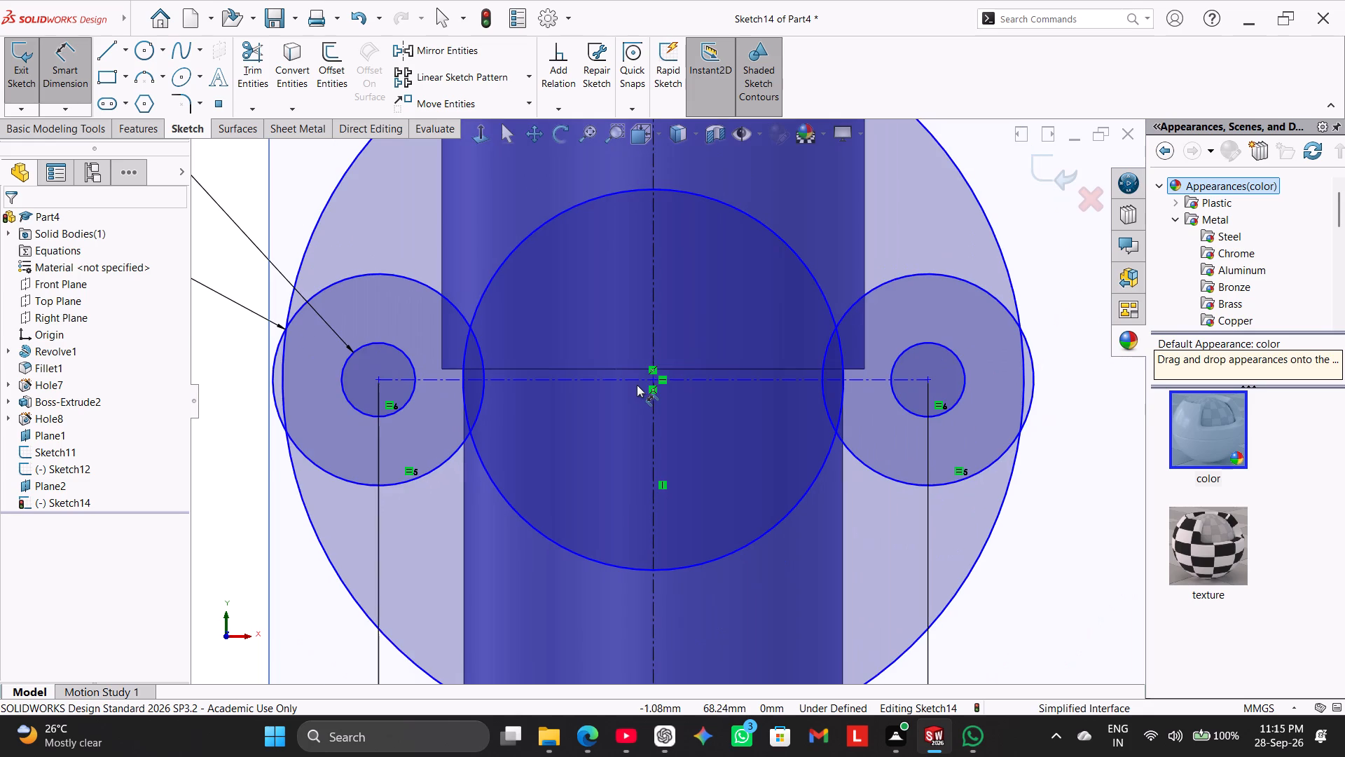
pyautogui.click(653, 379)
pyautogui.scroll(7, 846, 529)
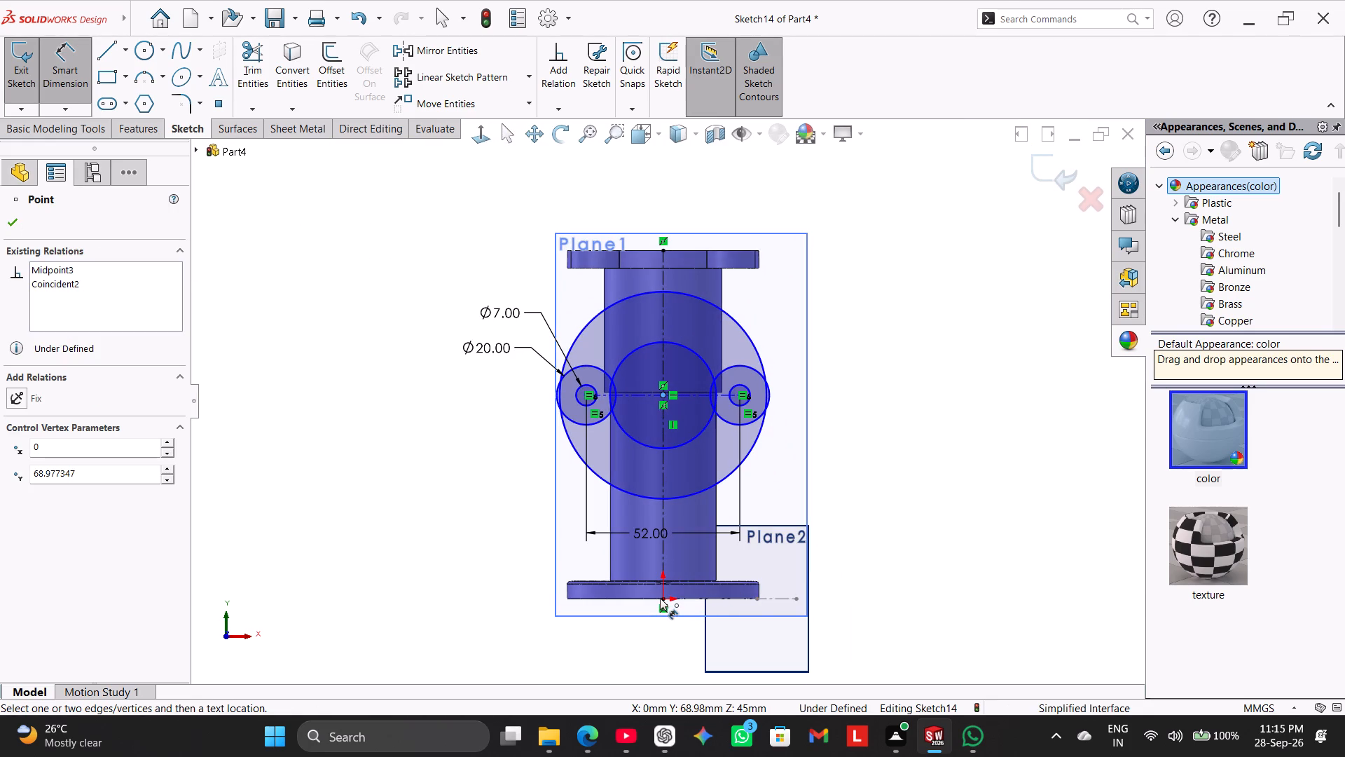
pyautogui.click(662, 596)
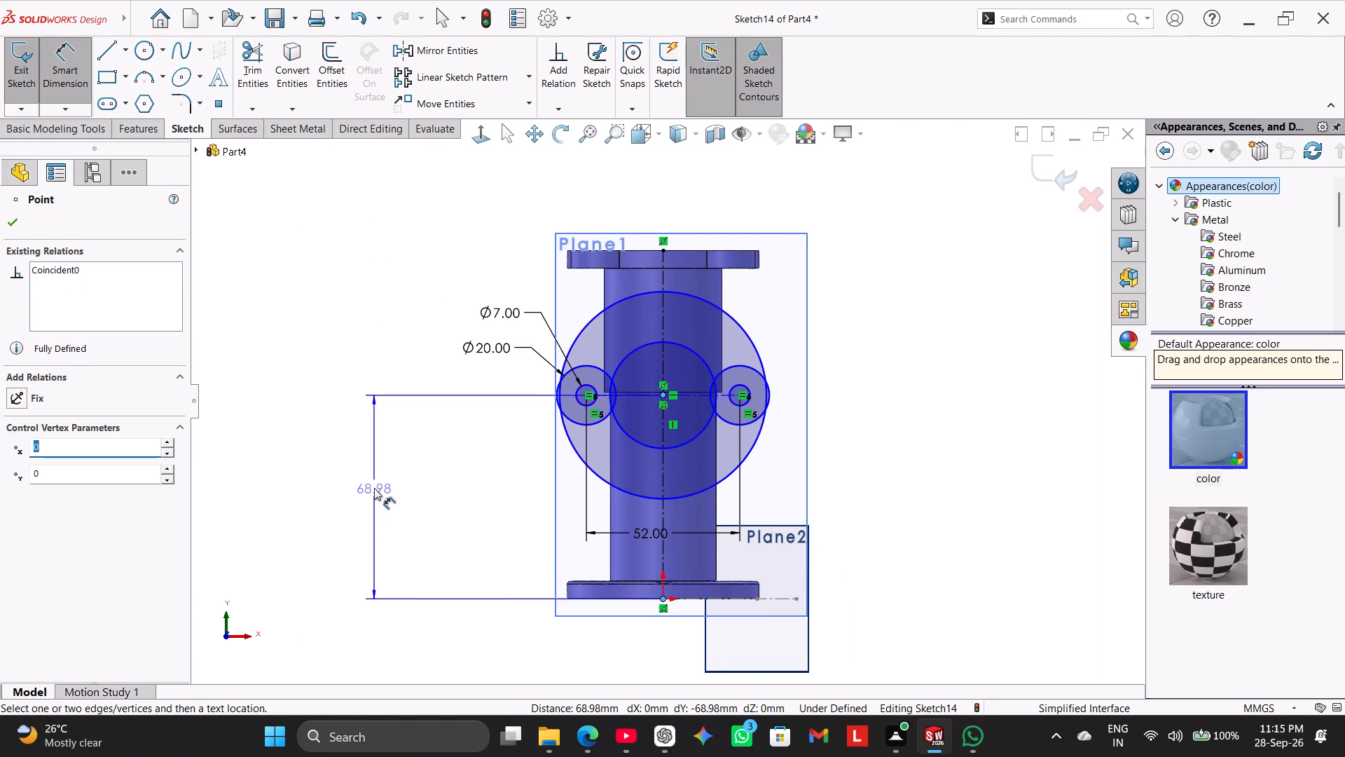
pyautogui.click(374, 487)
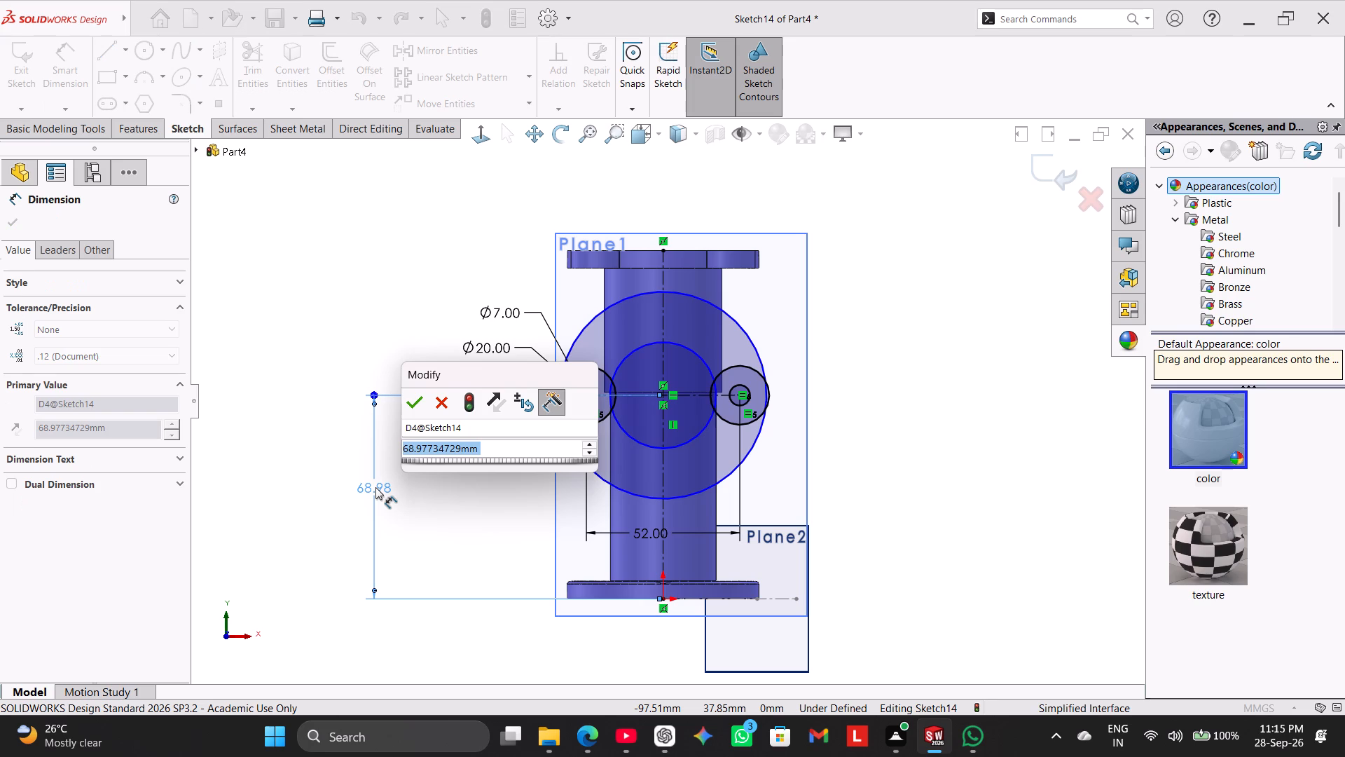
pyautogui.write('90')
pyautogui.press('Return')
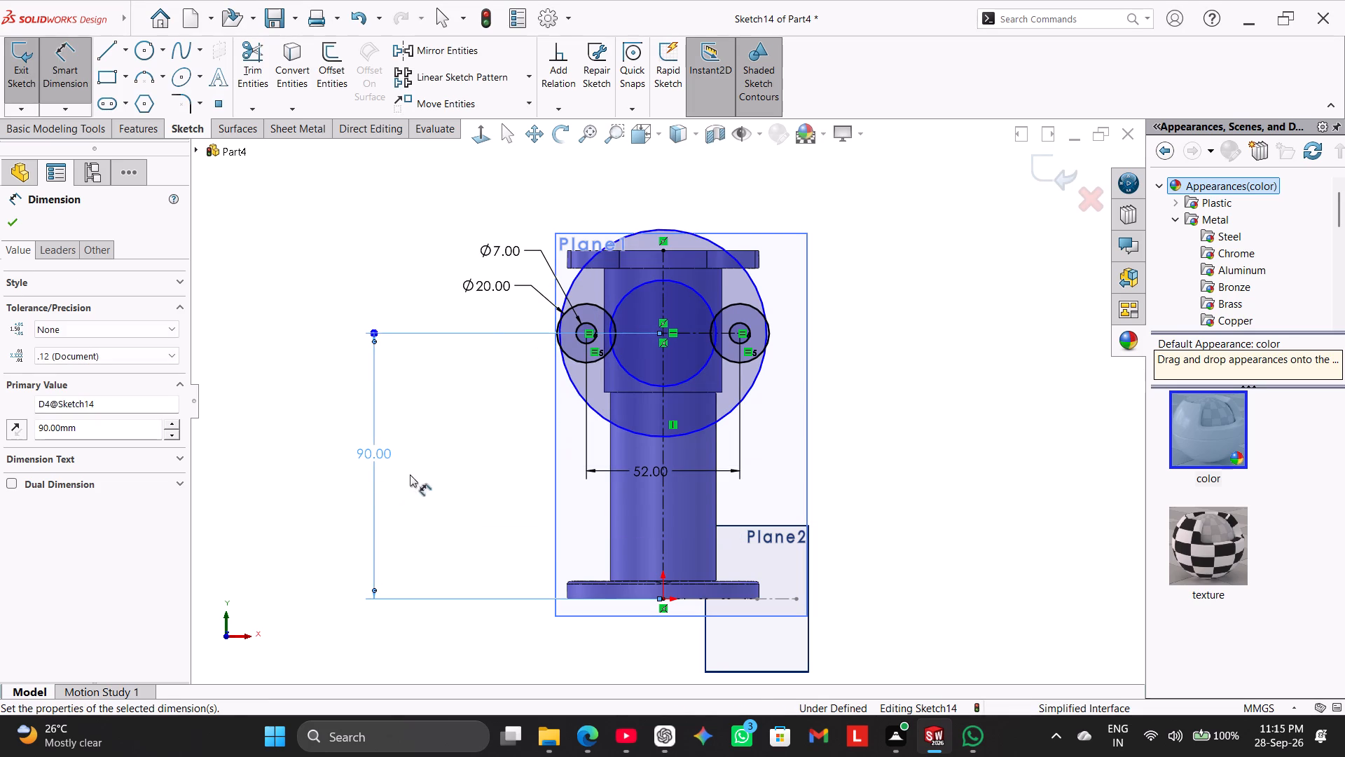
pyautogui.rightClick(289, 284)
pyautogui.click(344, 327)
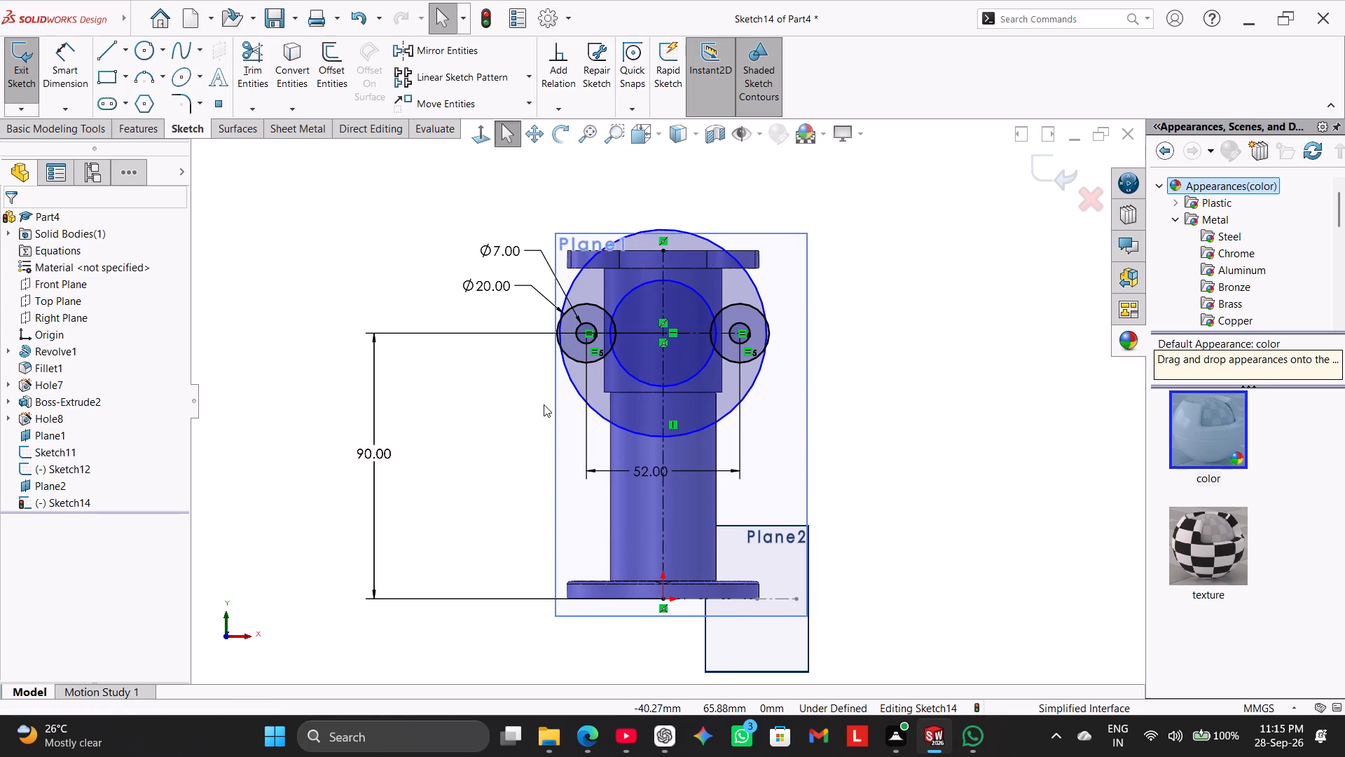
# Dimension the outer central circle of the side flange with a diameter of 40 mm.
pyautogui.scroll(-2, 675, 373)
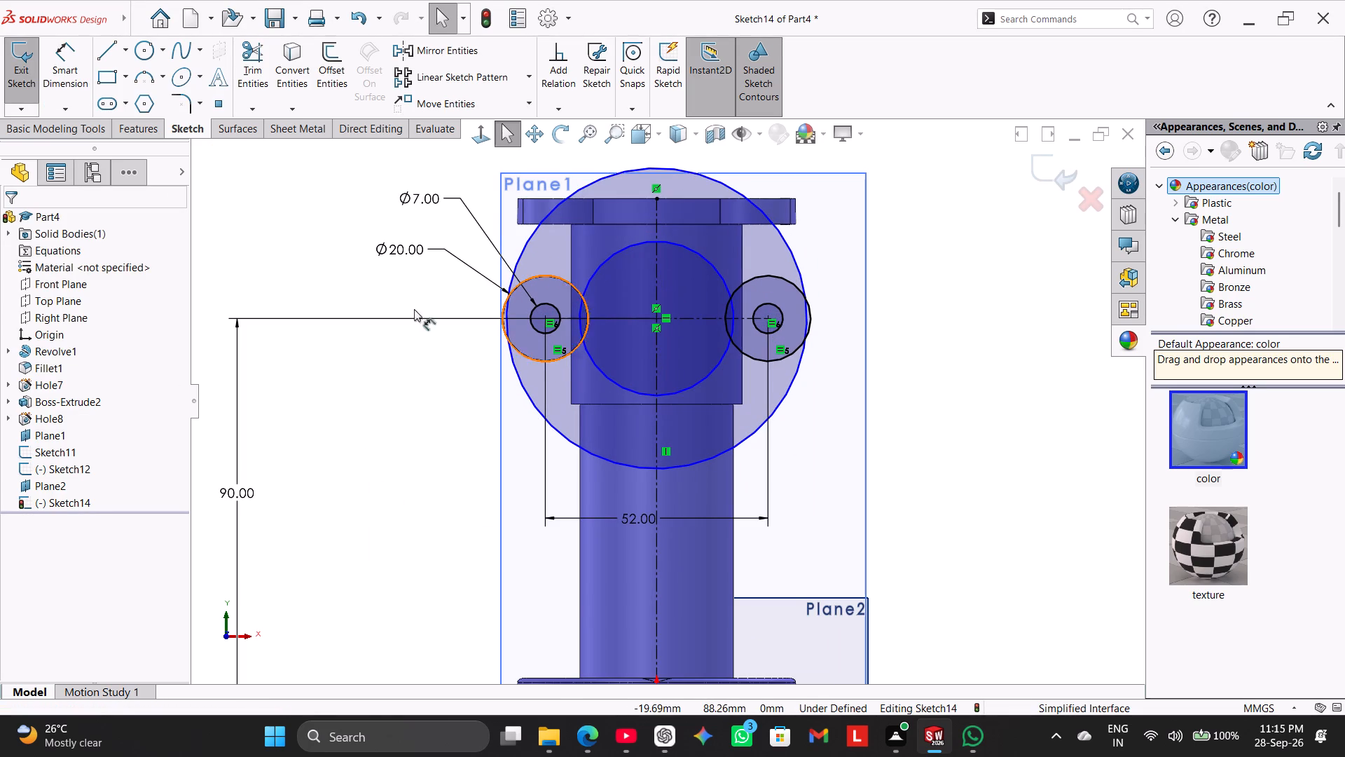
pyautogui.click(75, 54)
pyautogui.scroll(2, 613, 299)
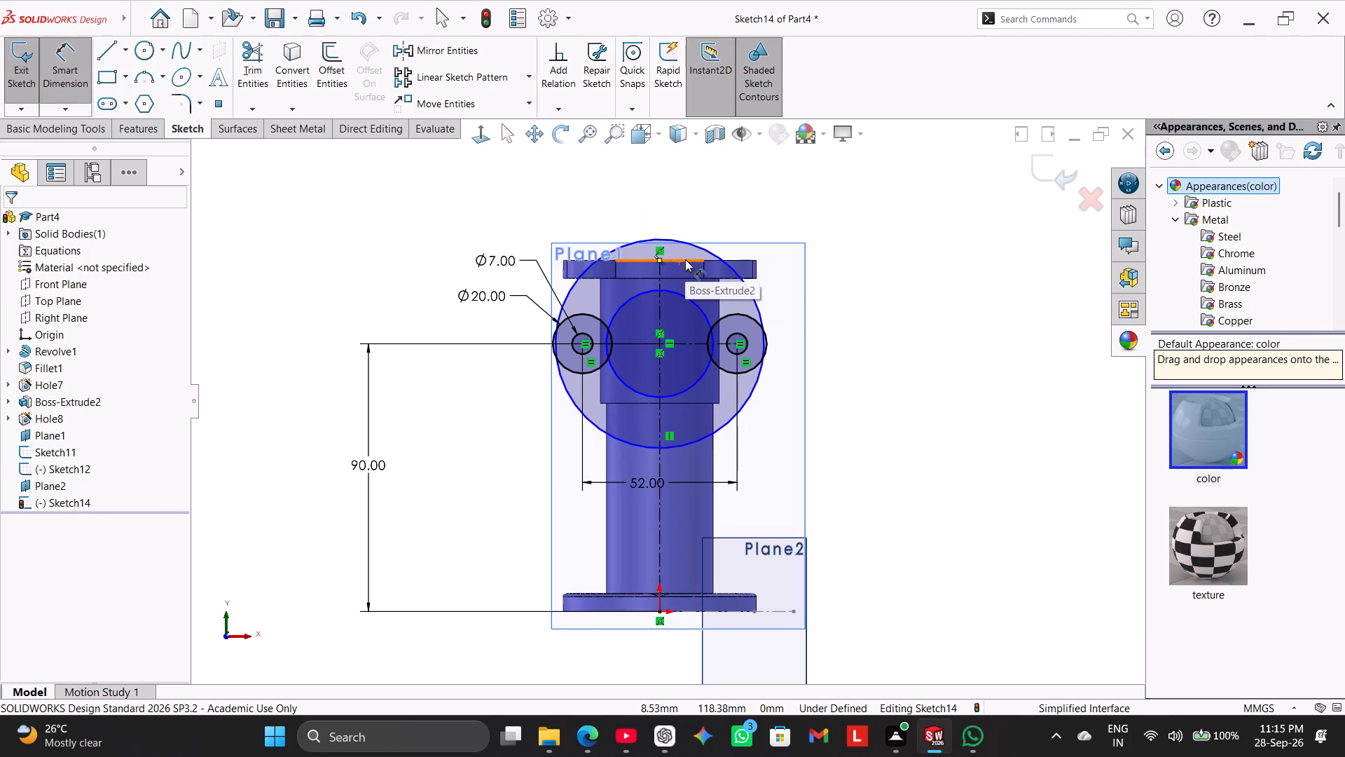
pyautogui.click(701, 245)
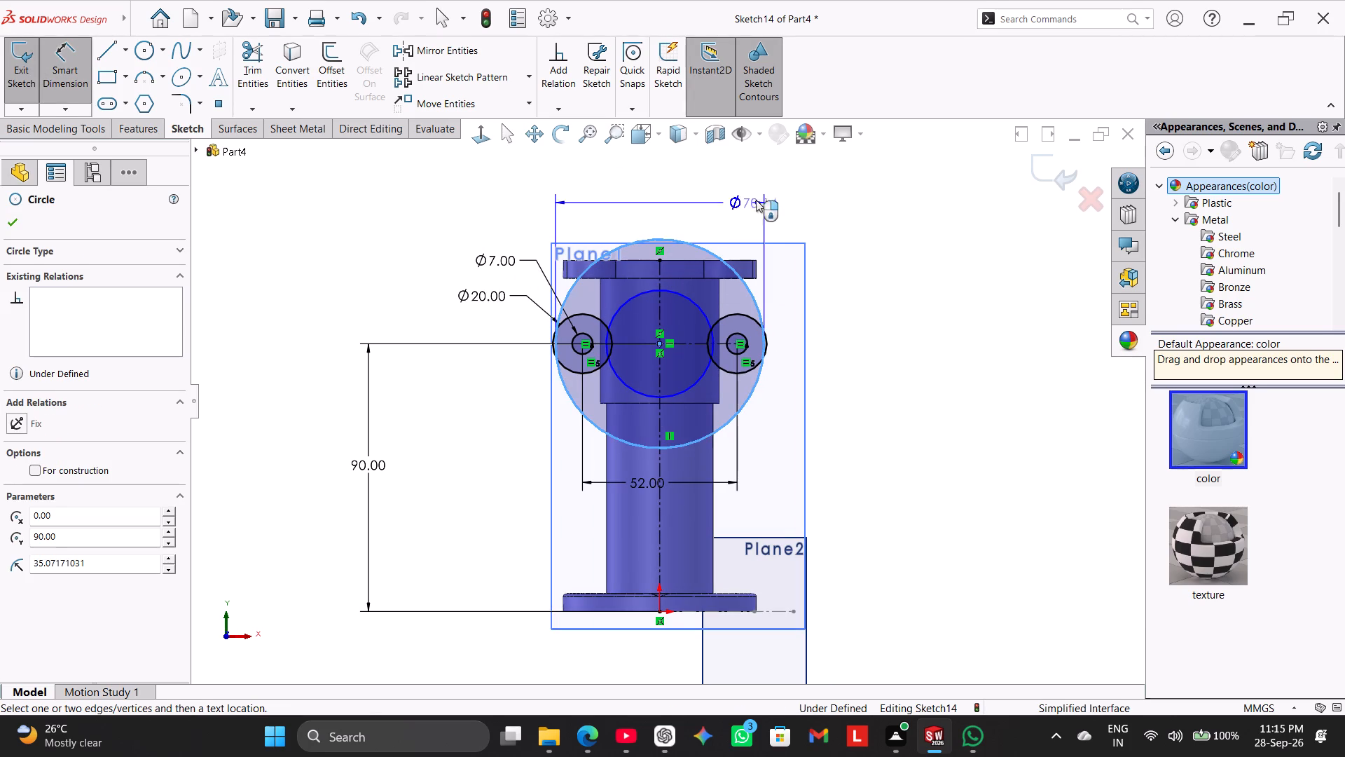
pyautogui.click(887, 190)
pyautogui.write('40')
pyautogui.press('Return')
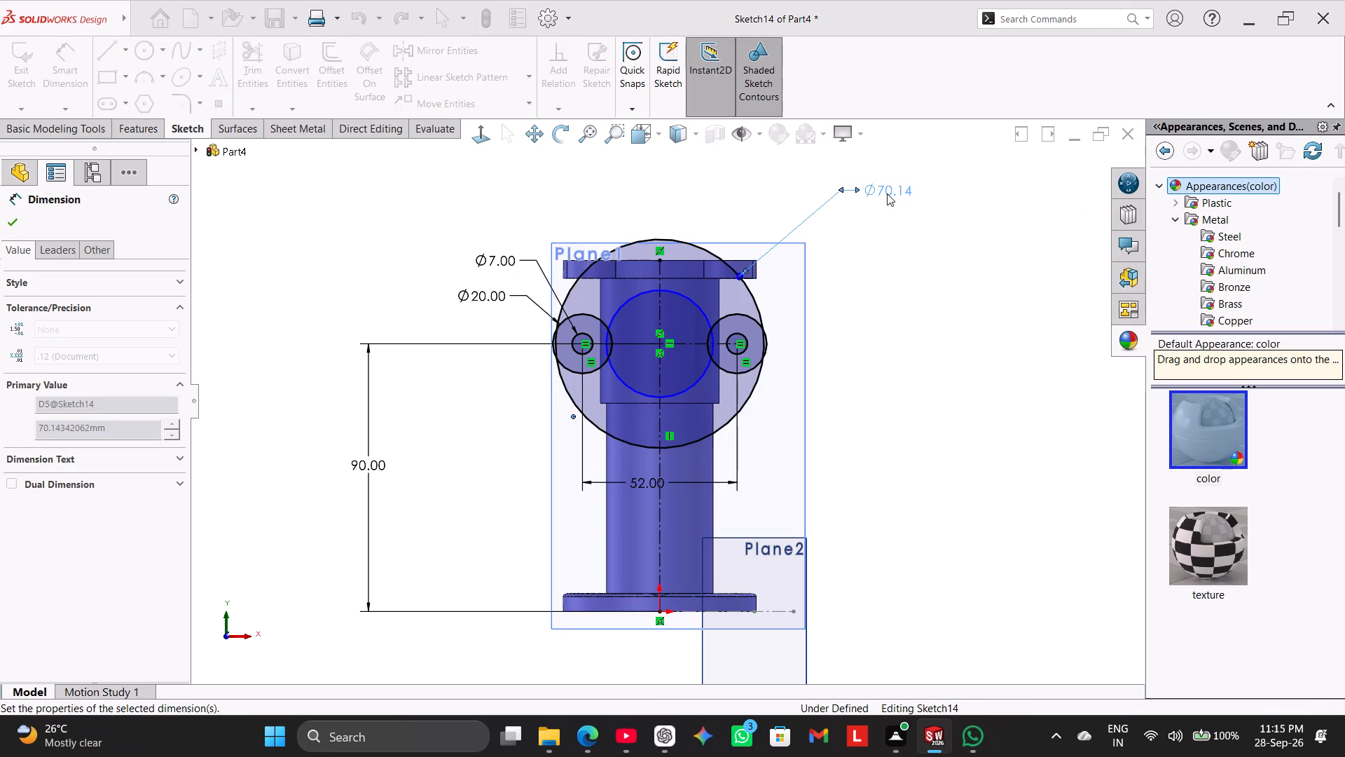
pyautogui.rightClick(960, 346)
pyautogui.click(1009, 390)
# Shrink the inner central circle of the side flange and dimension its diameter as 32 mm.
pyautogui.scroll(-2, 738, 302)
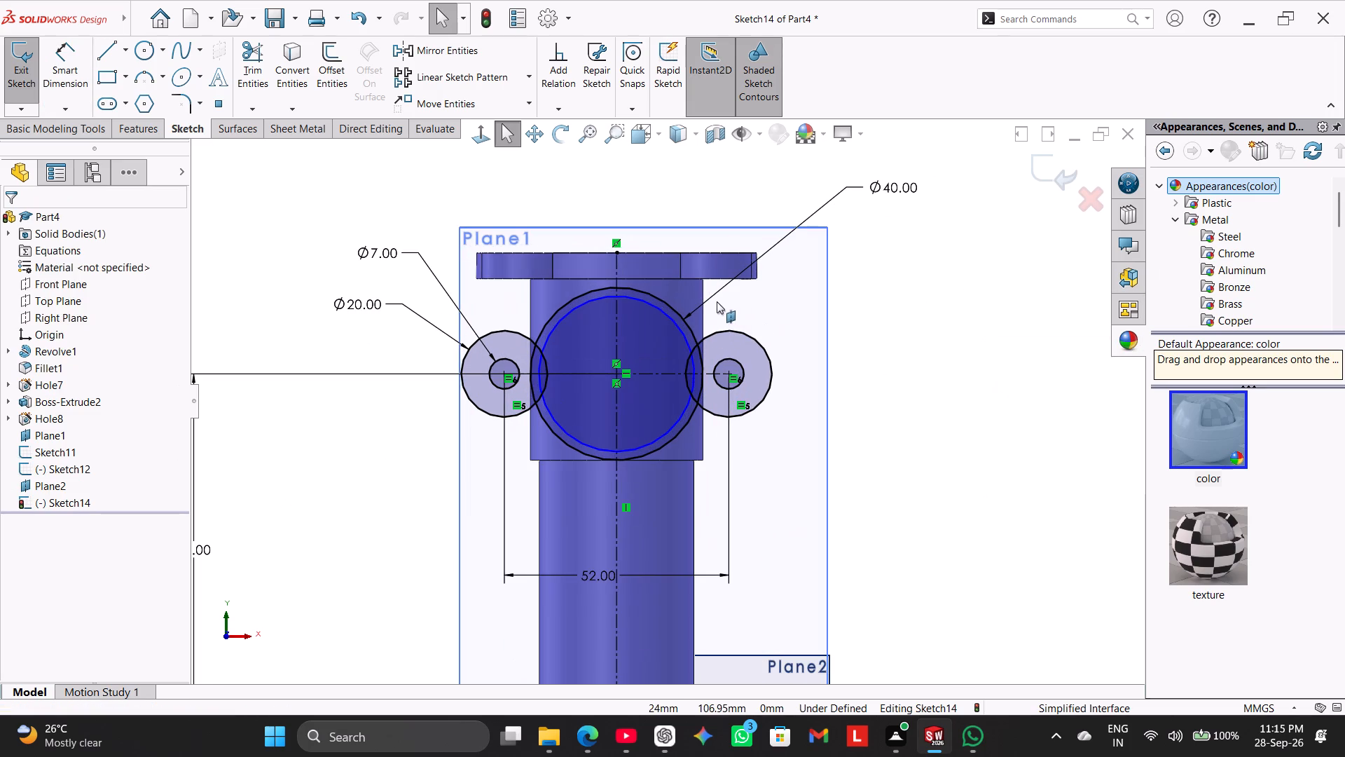
pyautogui.moveTo(653, 305); pyautogui.dragTo(648, 334)
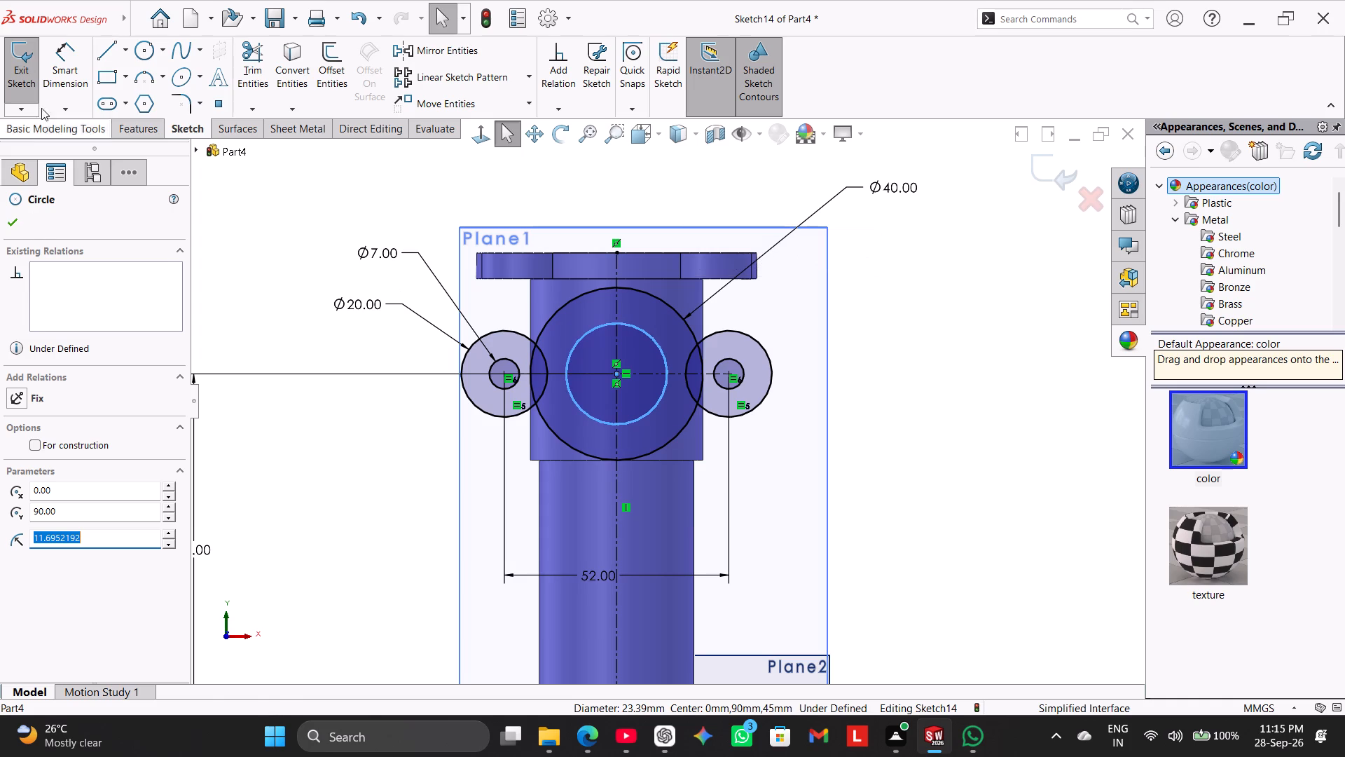
pyautogui.click(64, 74)
pyautogui.click(643, 326)
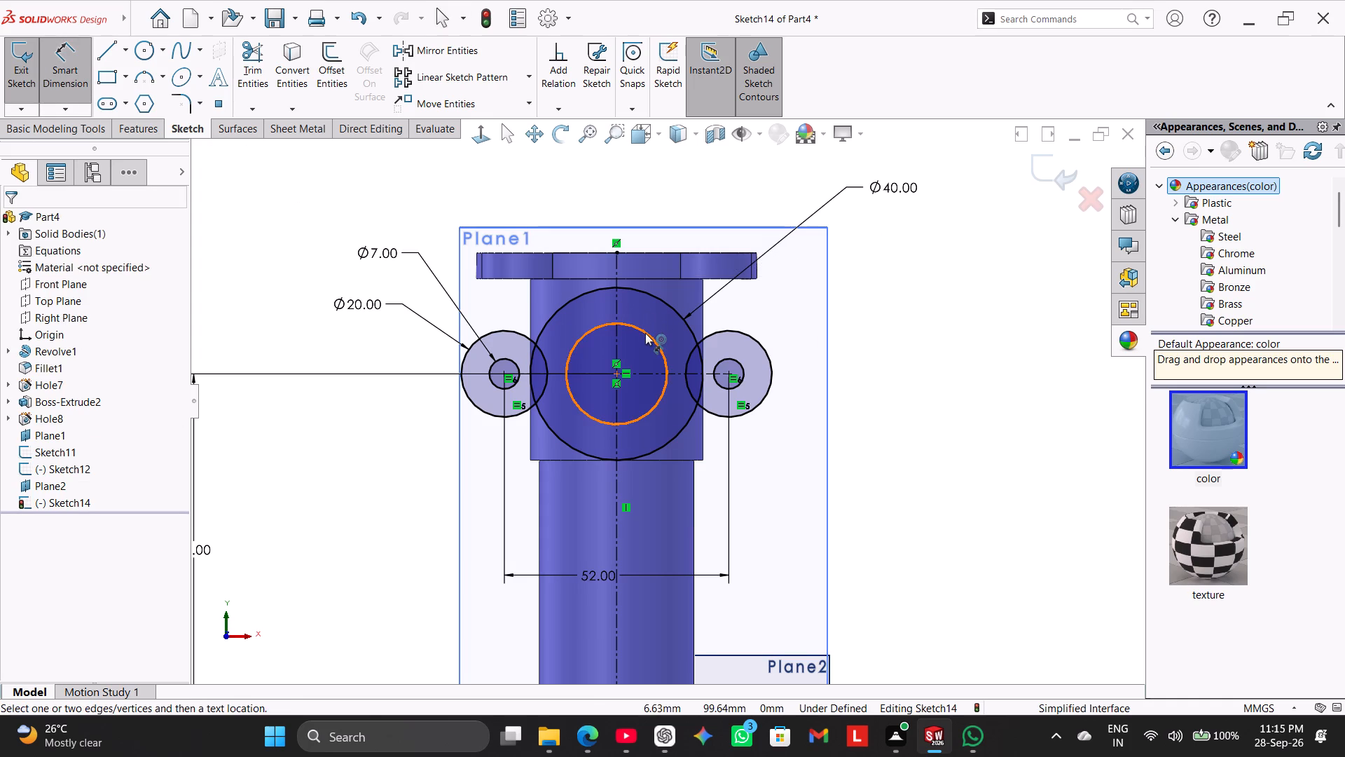
pyautogui.click(645, 333)
pyautogui.click(943, 257)
pyautogui.write('32')
pyautogui.press('Return')
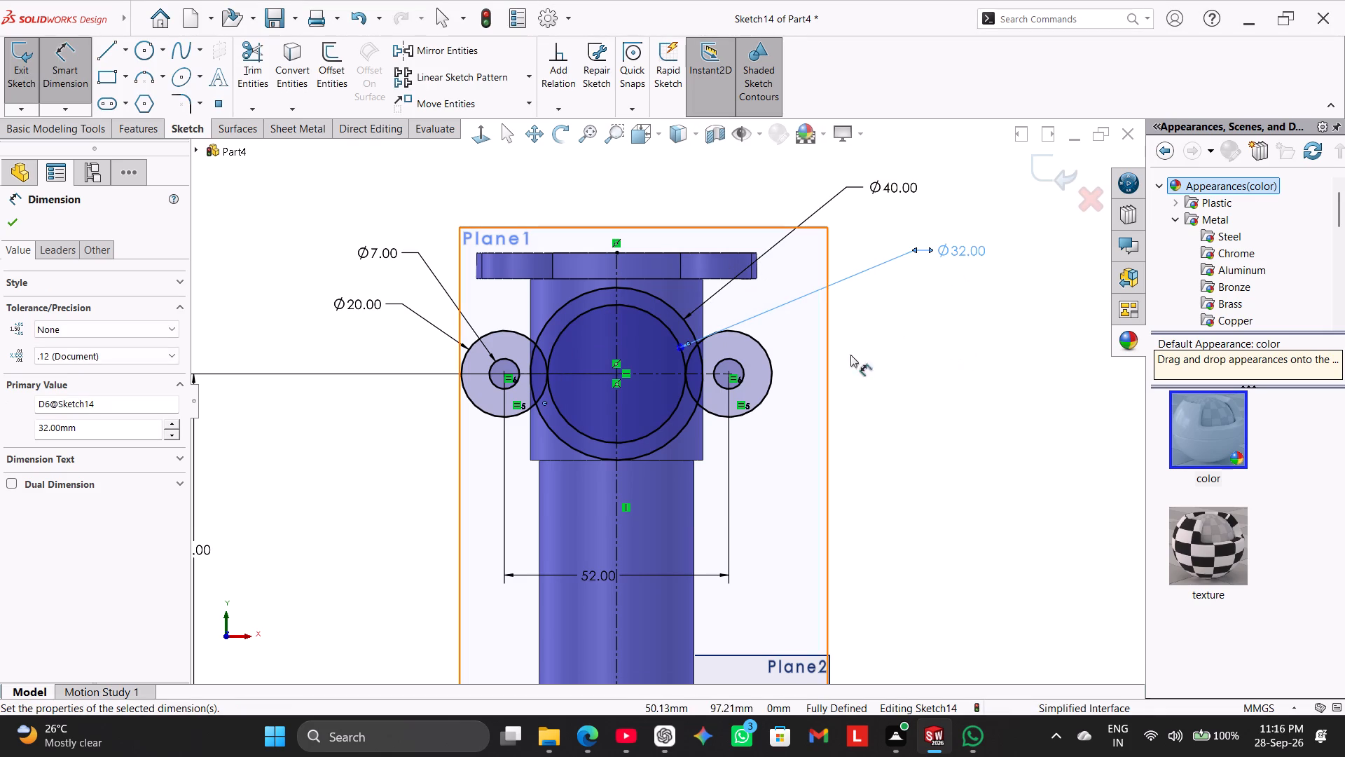
pyautogui.rightClick(924, 373)
pyautogui.moveTo(981, 422); pyautogui.dragTo(970, 423)
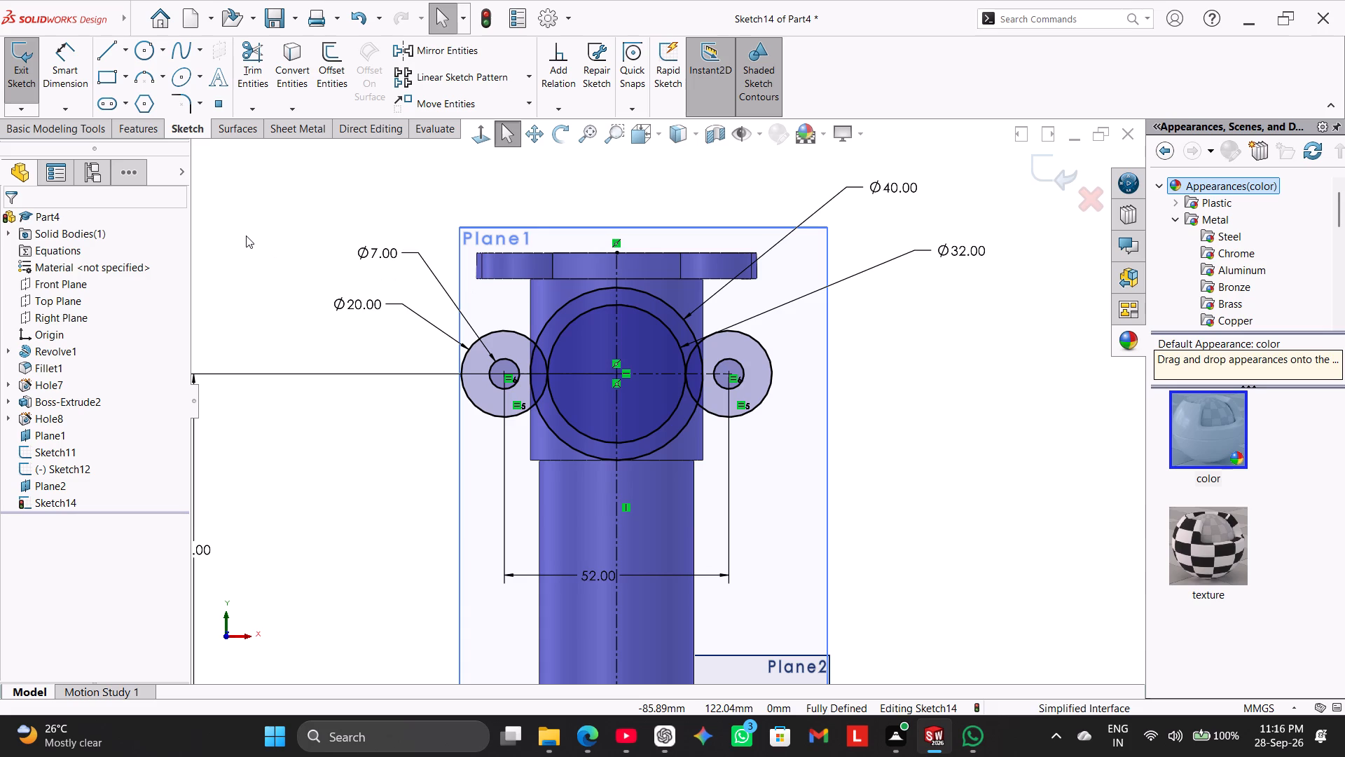
# Sketch an upper tangent line about 24 mm long from the -X side 20 mm circle to the 40 mm central circle.
pyautogui.moveTo(104, 47); pyautogui.dragTo(110, 48)
pyautogui.scroll(-1, 530, 226)
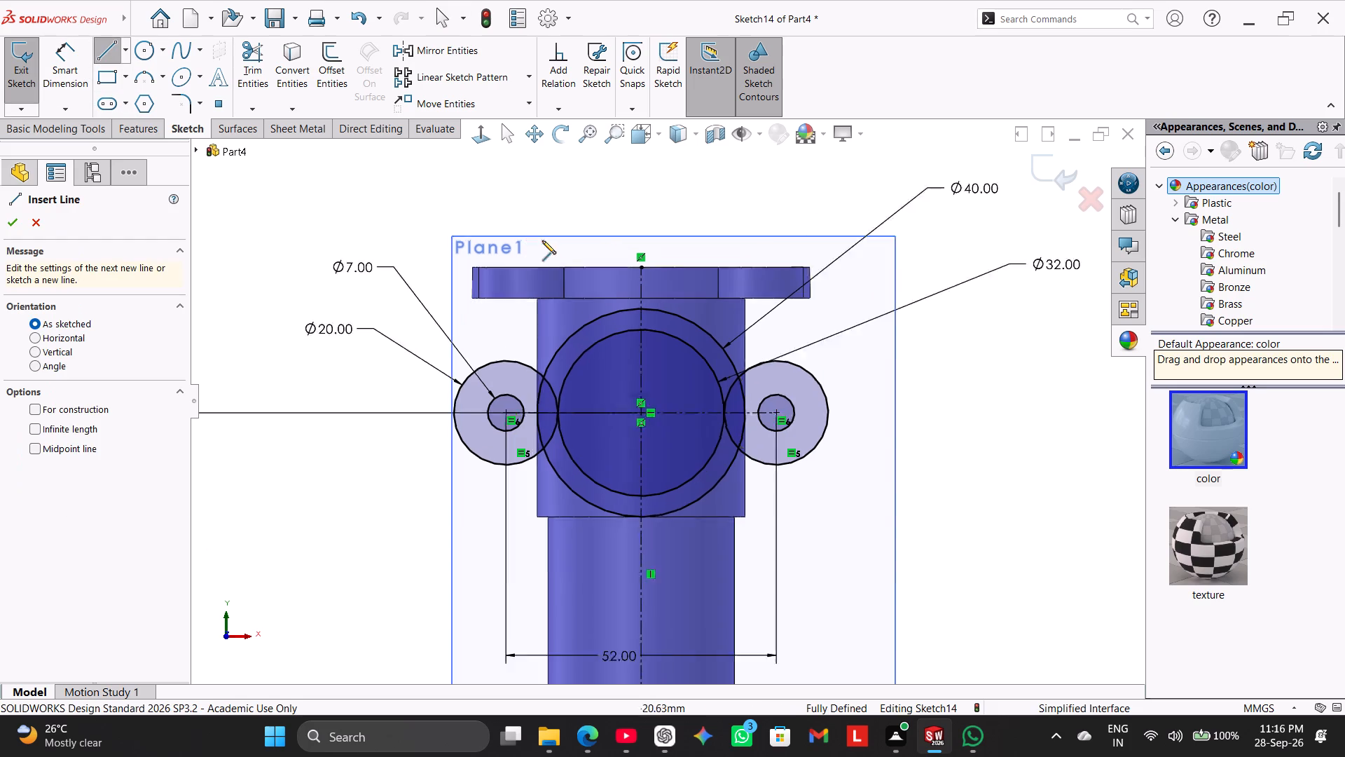
pyautogui.scroll(-2, 542, 240)
pyautogui.click(483, 434)
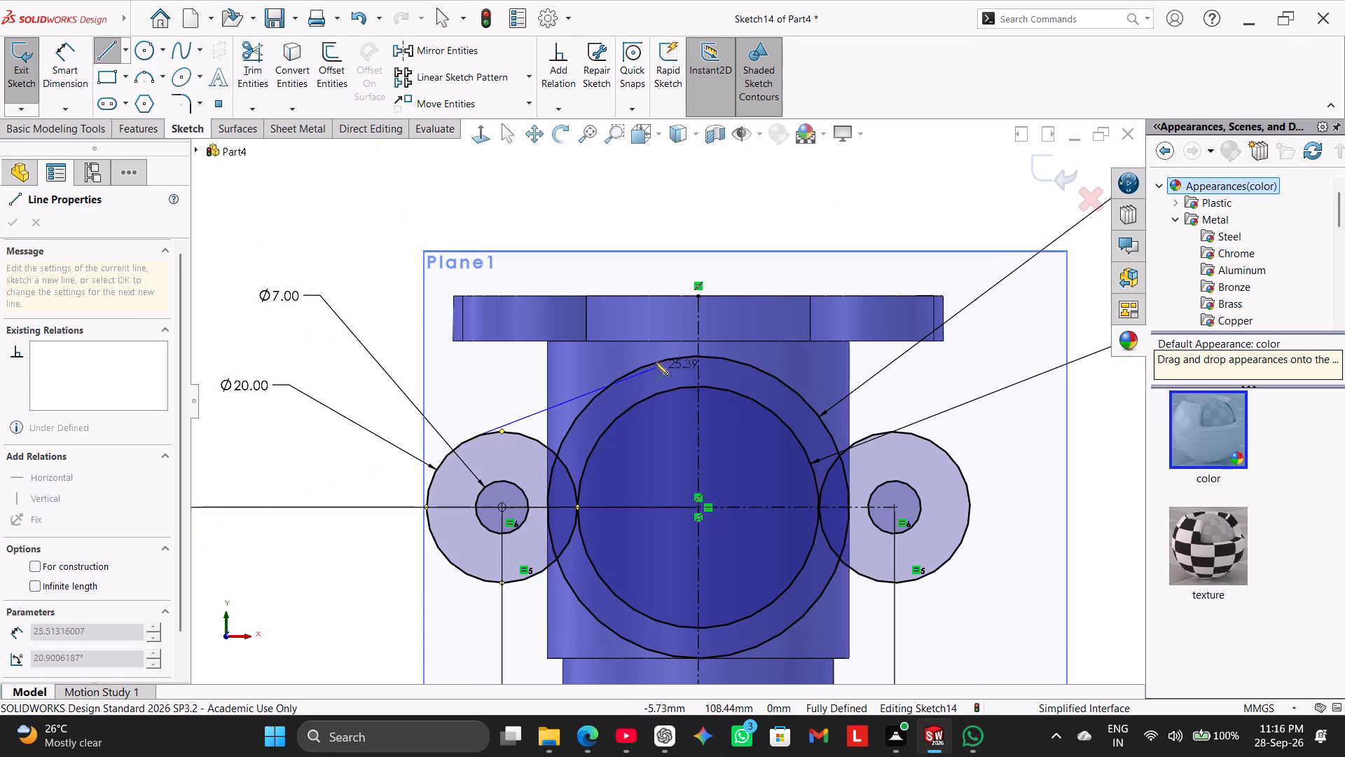
pyautogui.click(655, 361)
pyautogui.rightClick(651, 238)
pyautogui.click(687, 248)
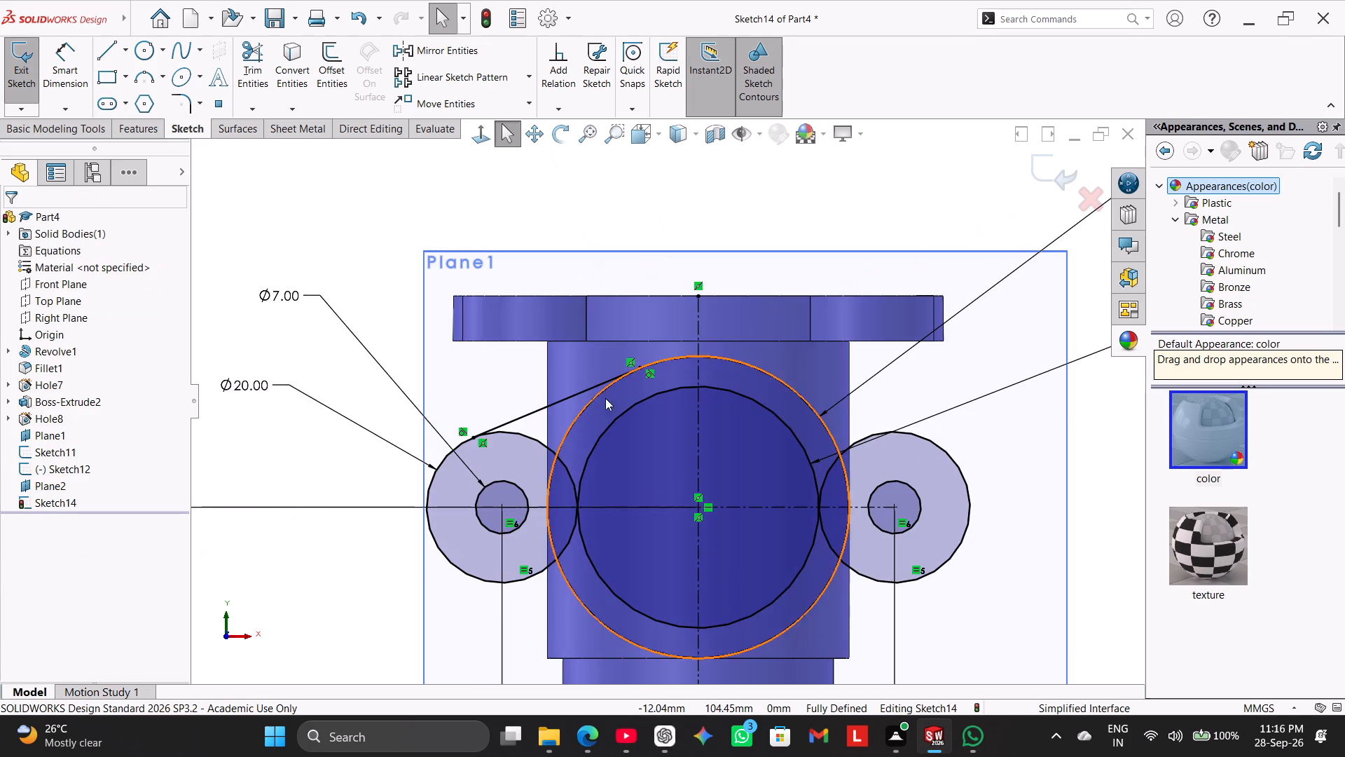
# Sketch an upper tangent line about 24 mm long from the +X side 20 mm circle to the 40 mm central circle.
pyautogui.scroll(1, 827, 425)
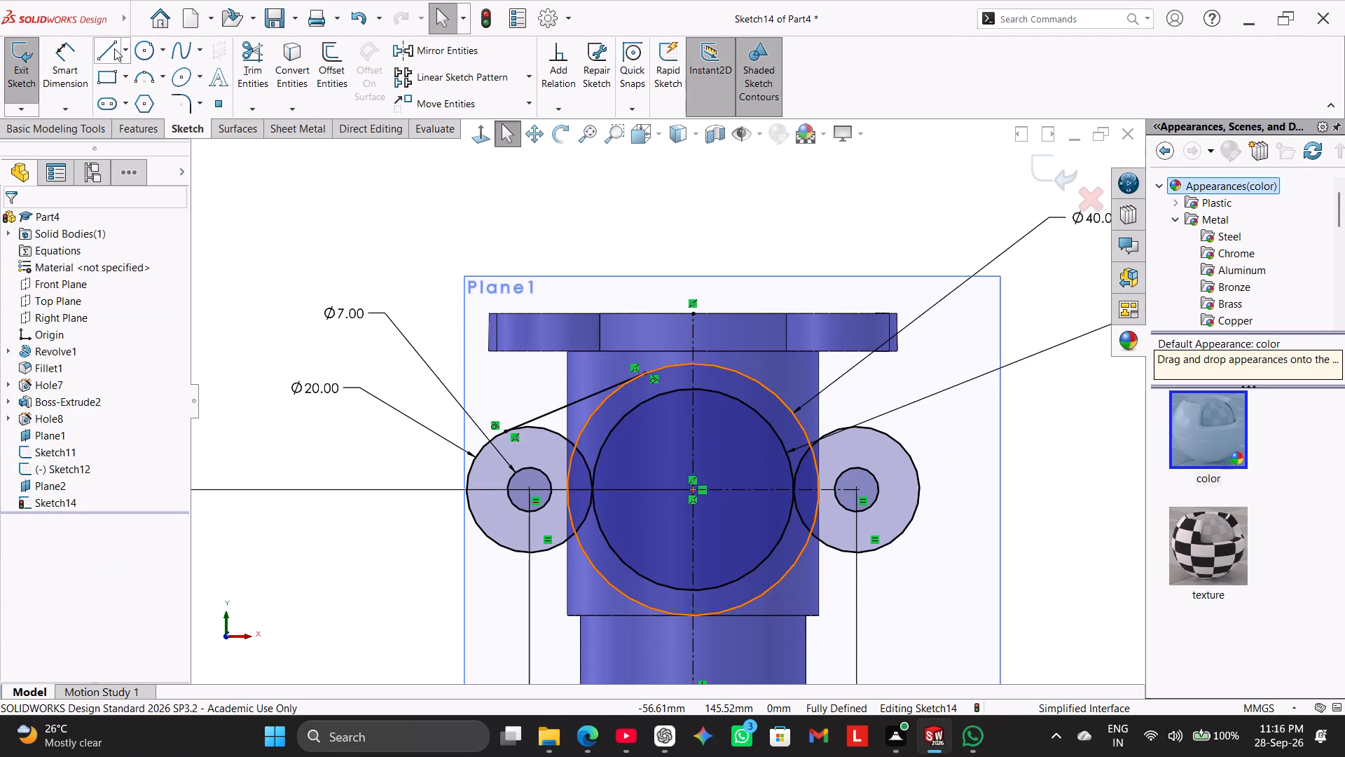
pyautogui.moveTo(113, 48); pyautogui.dragTo(136, 61)
pyautogui.click(874, 430)
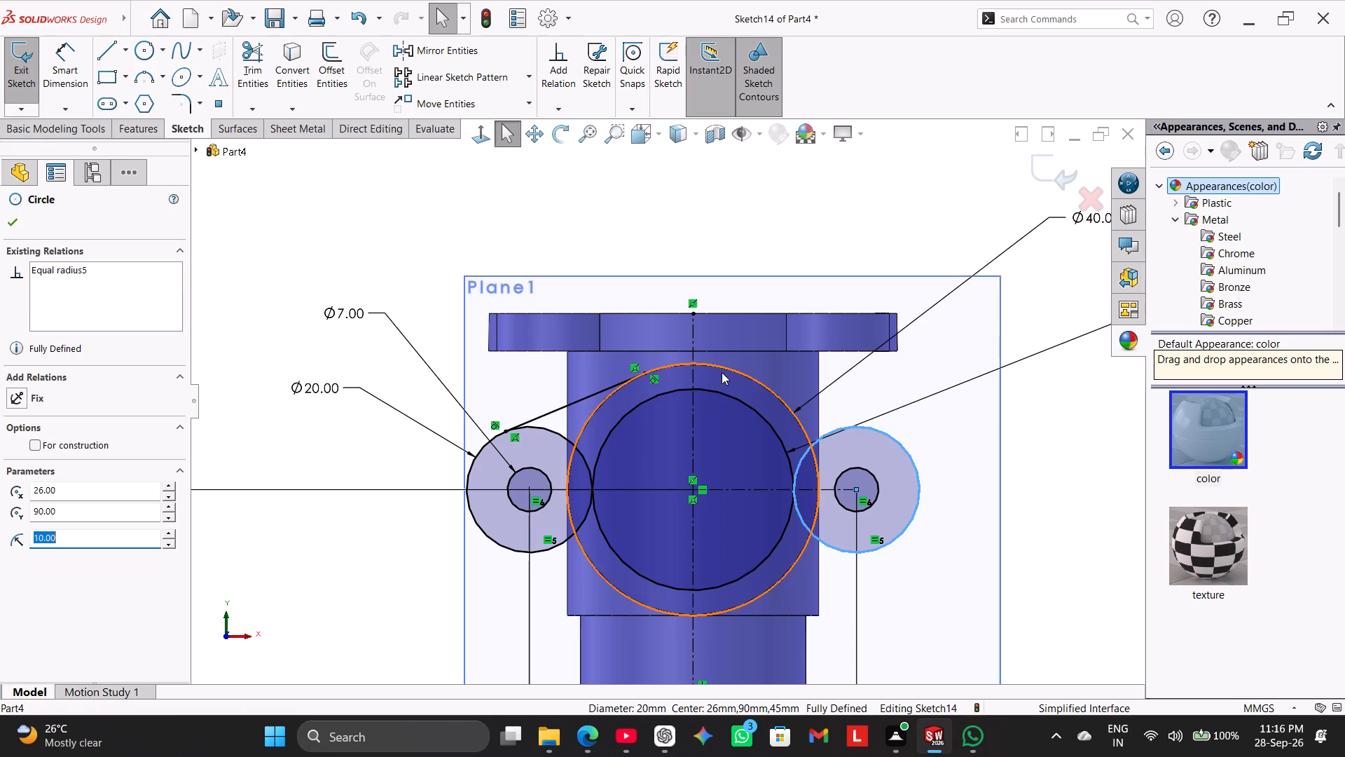
pyautogui.click(109, 50)
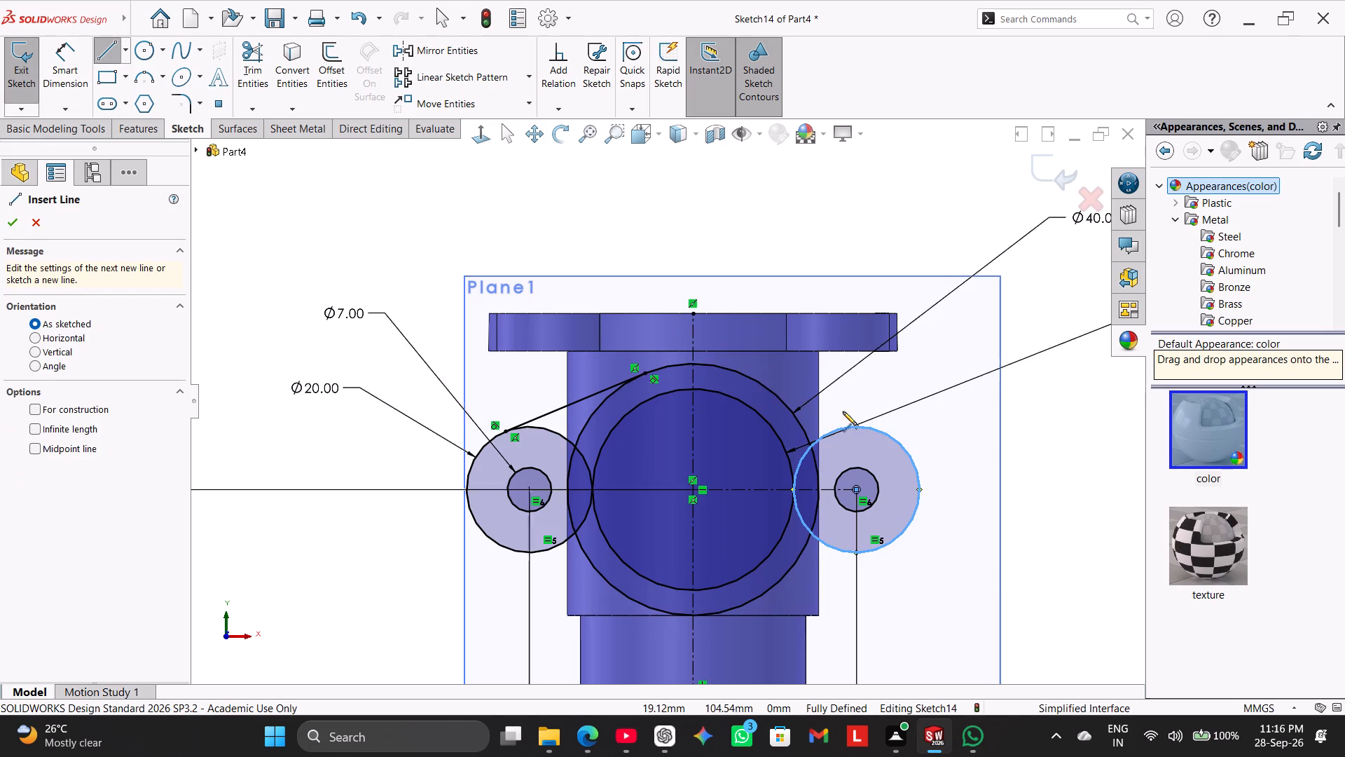
pyautogui.click(876, 427)
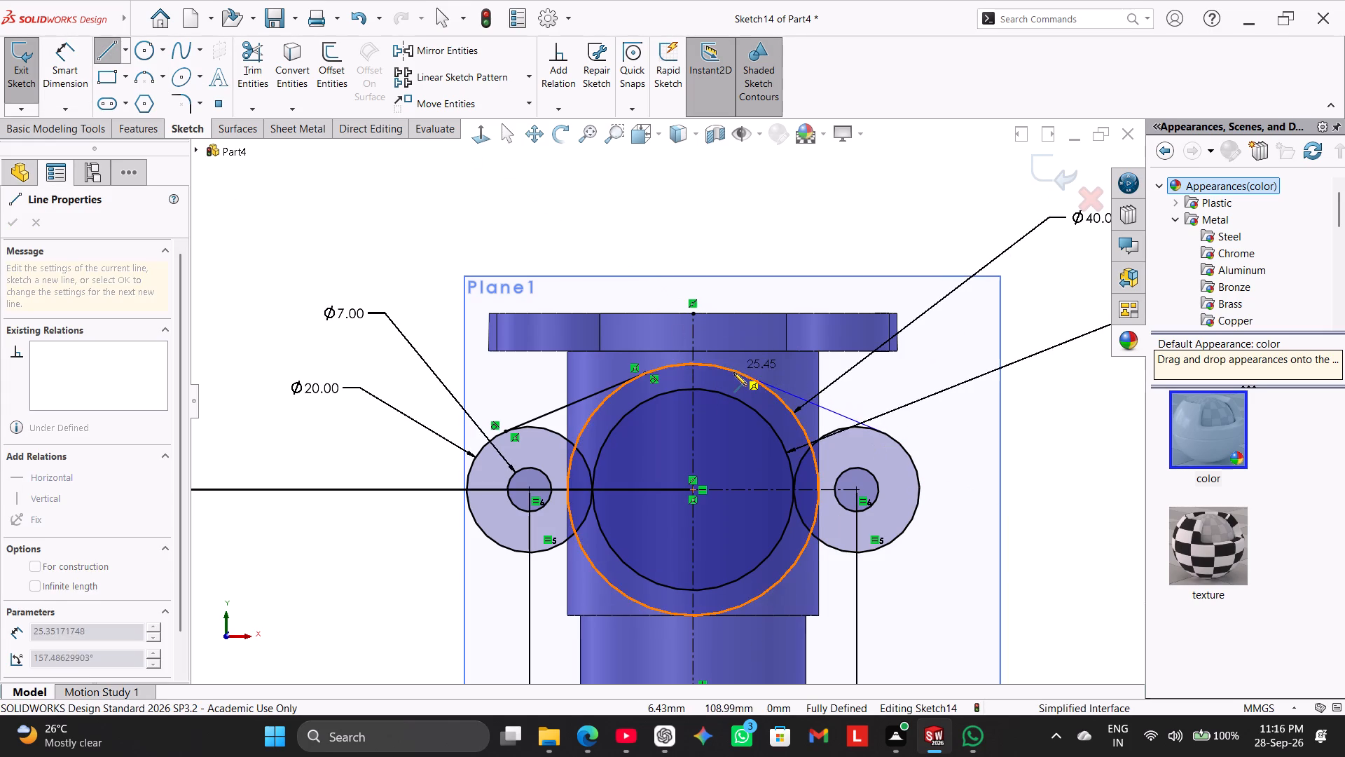
pyautogui.click(733, 372)
pyautogui.rightClick(771, 223)
pyautogui.click(829, 240)
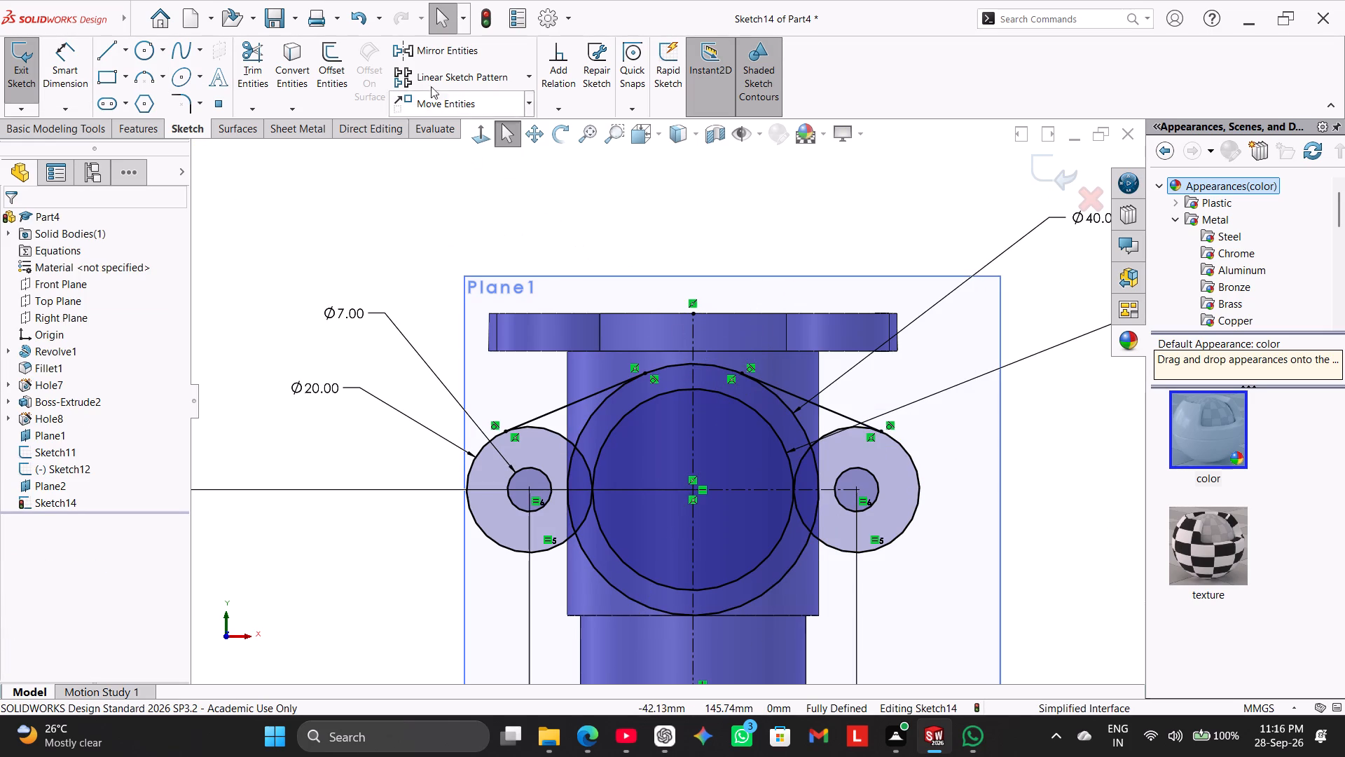
# Mirror the two upper tangent lines about the flange's horizontal centerline, keeping the originals.
pyautogui.click(455, 50)
pyautogui.click(587, 397)
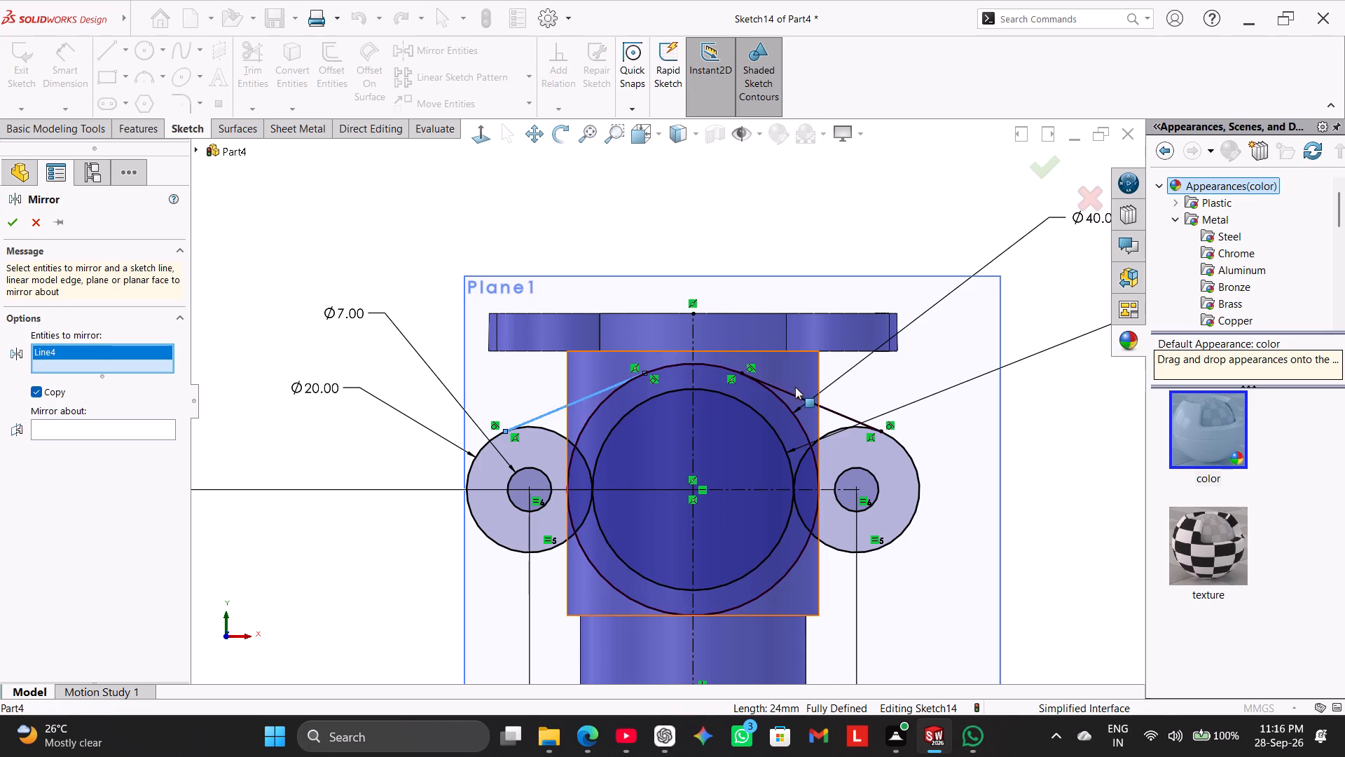
pyautogui.click(792, 390)
pyautogui.click(760, 491)
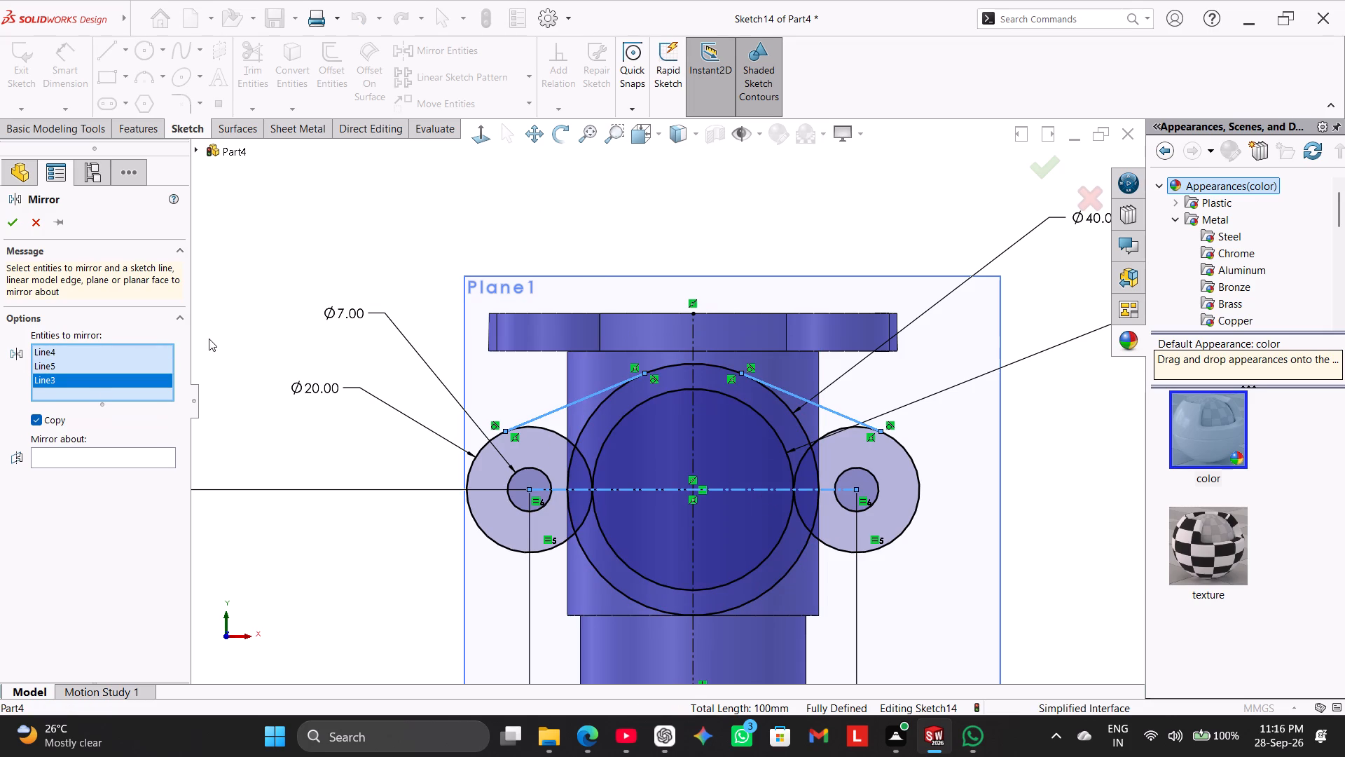
pyautogui.click(99, 458)
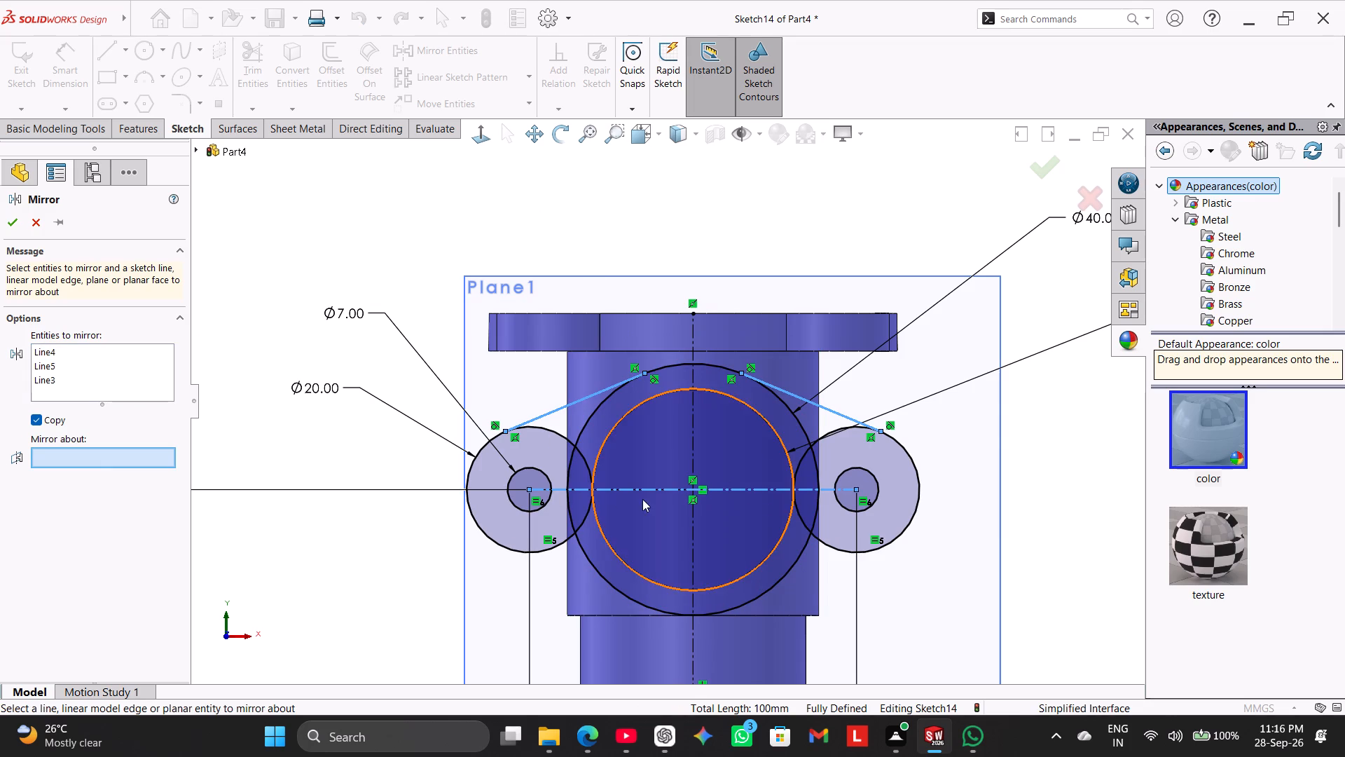
pyautogui.click(643, 489)
pyautogui.click(21, 224)
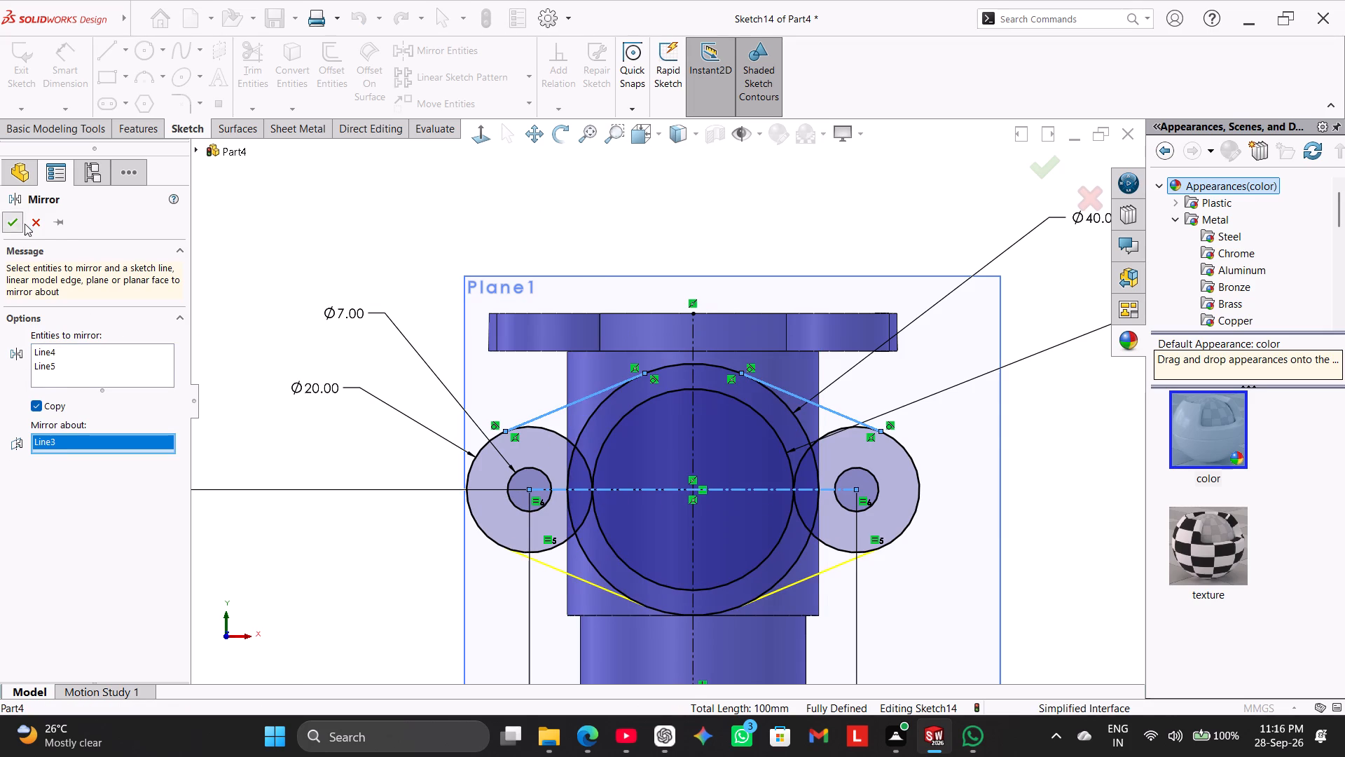
# Trim the inner arcs of both 20 mm end circles between the tangent lines, leaving only the rounded outer lobe ends.
pyautogui.scroll(2, 431, 502)
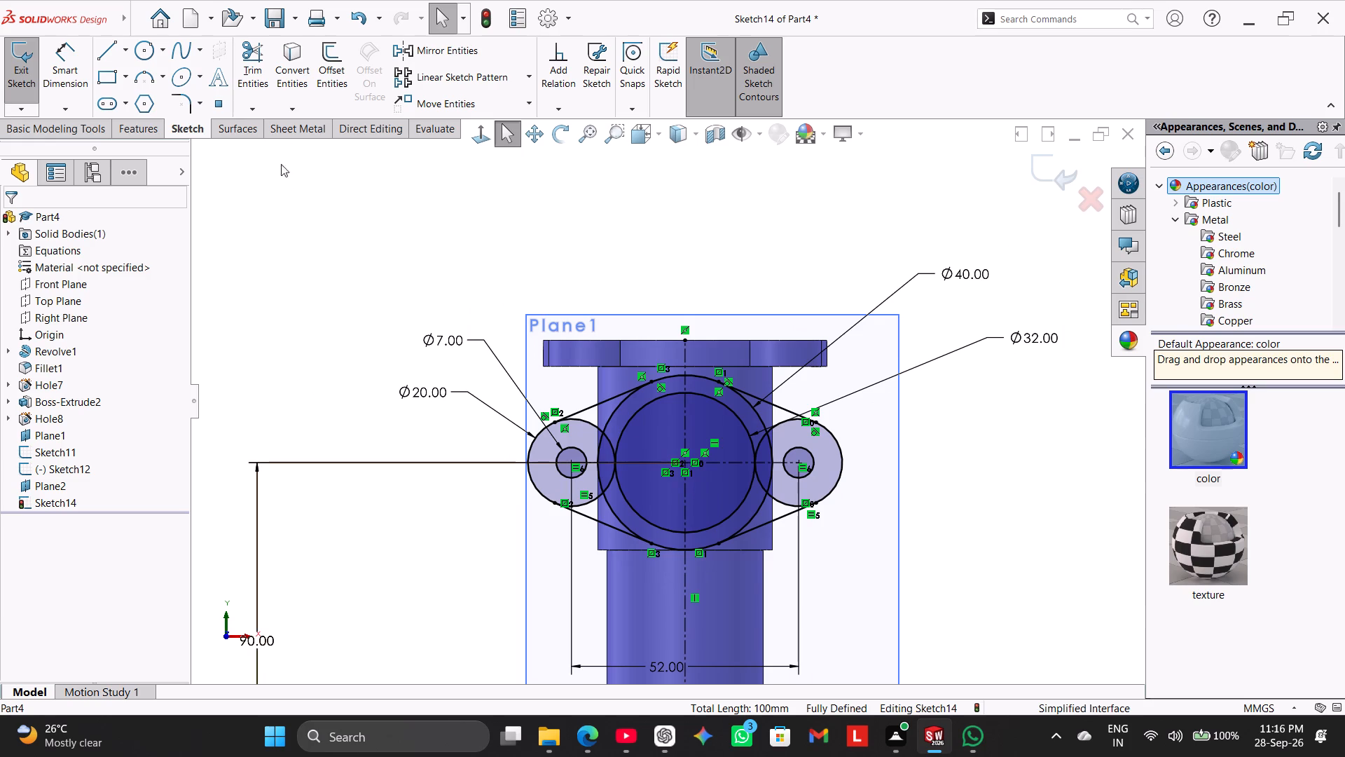
pyautogui.moveTo(260, 77); pyautogui.dragTo(265, 84)
pyautogui.scroll(-2, 661, 426)
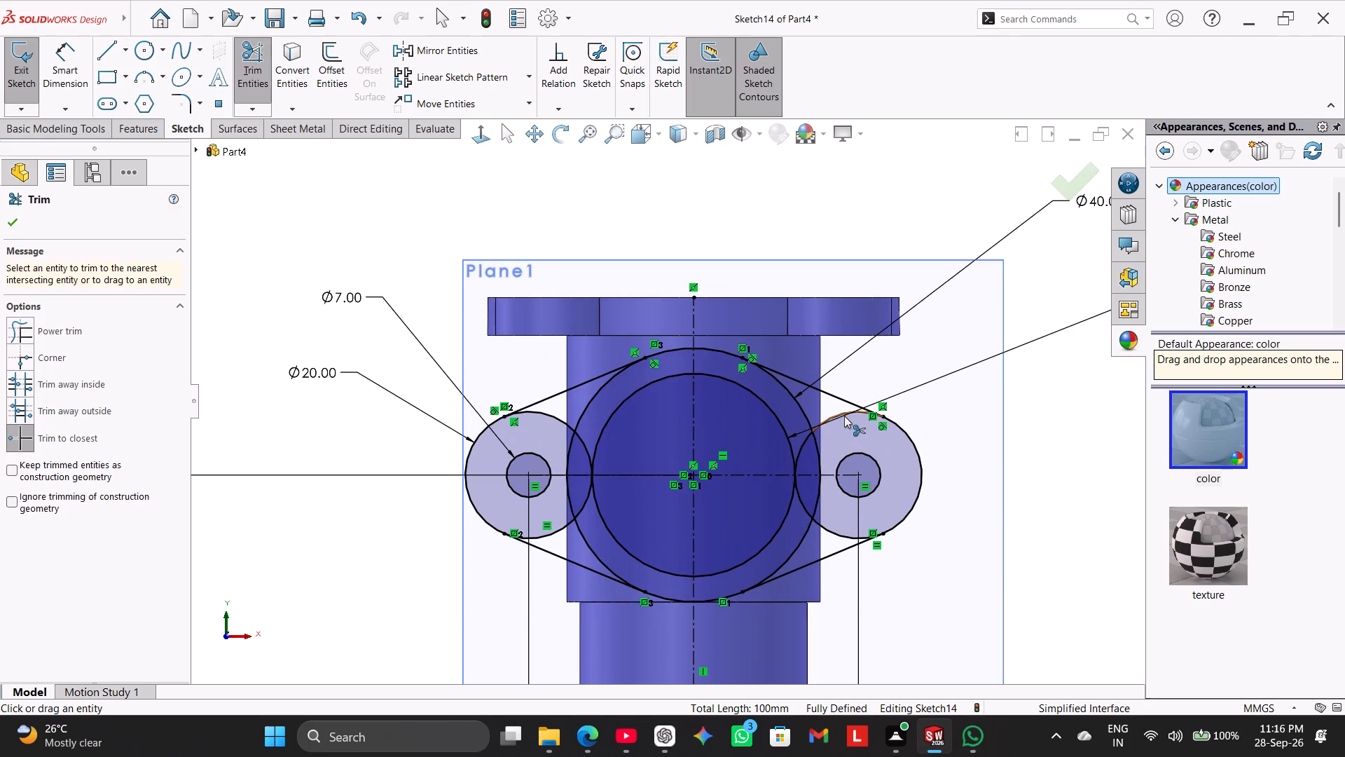
pyautogui.click(844, 416)
pyautogui.click(799, 448)
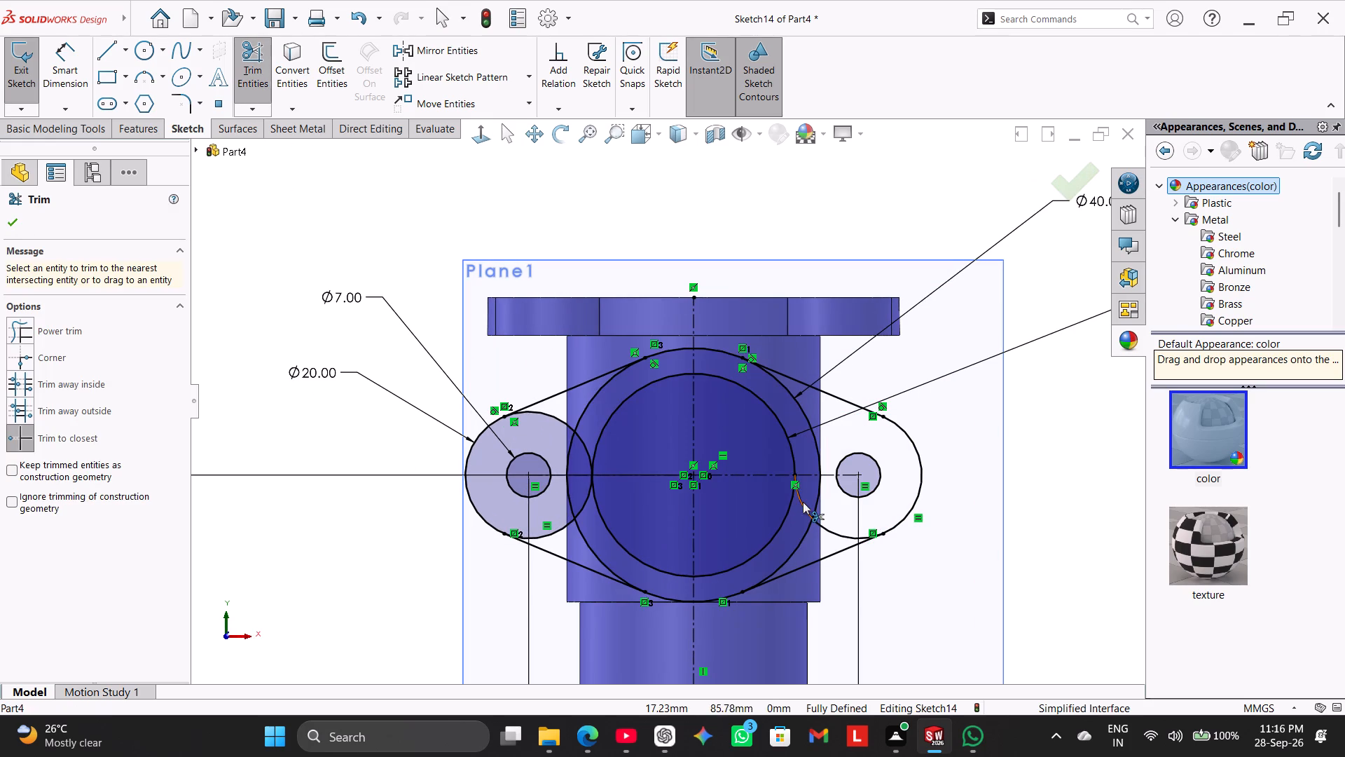
pyautogui.click(803, 503)
pyautogui.click(834, 535)
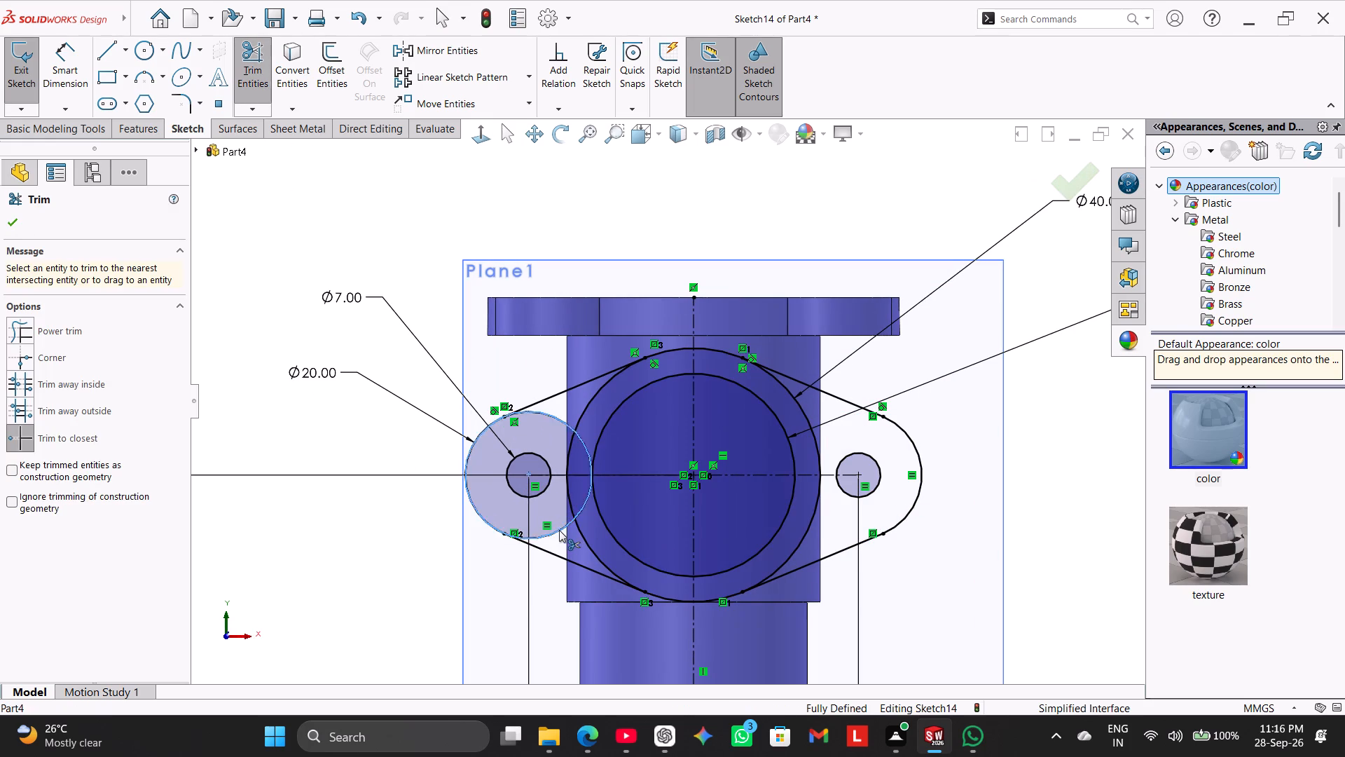
pyautogui.click(559, 530)
pyautogui.click(584, 499)
pyautogui.click(582, 442)
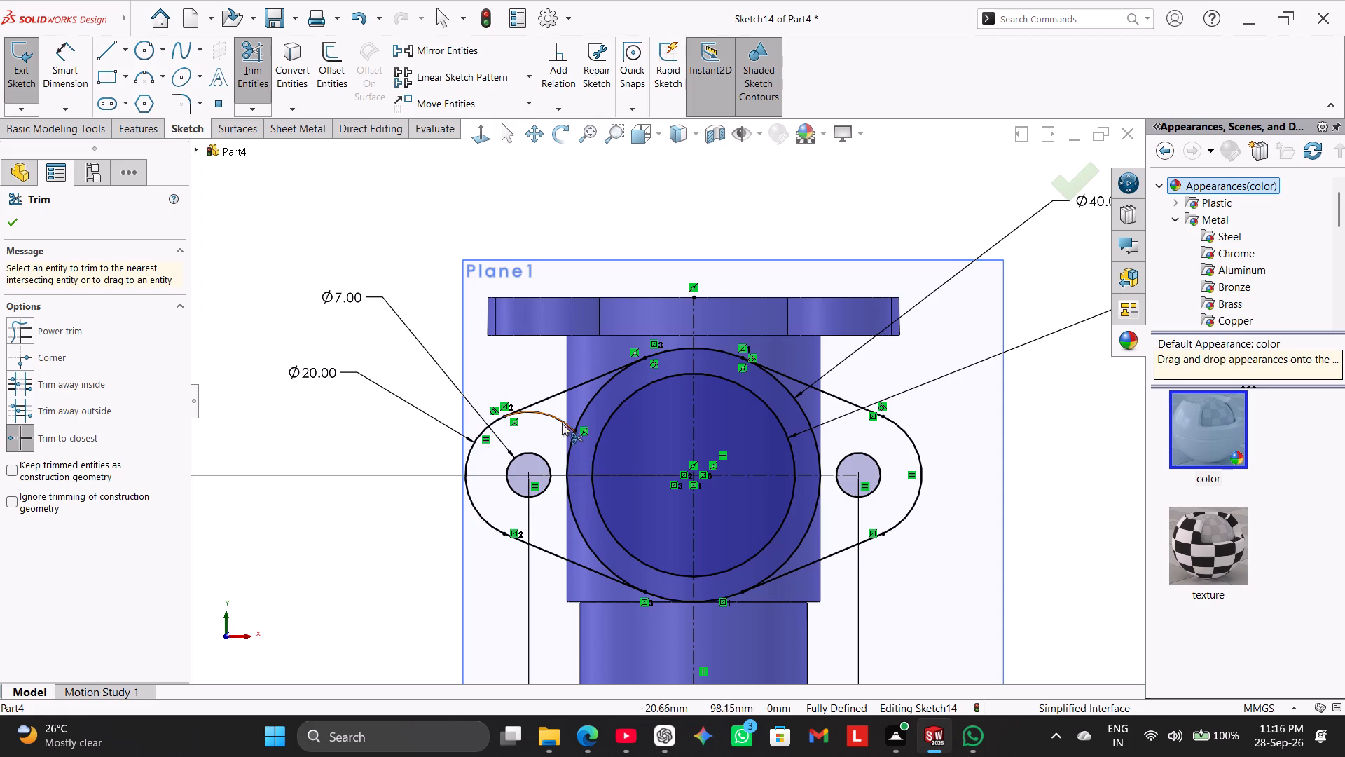
pyautogui.click(559, 420)
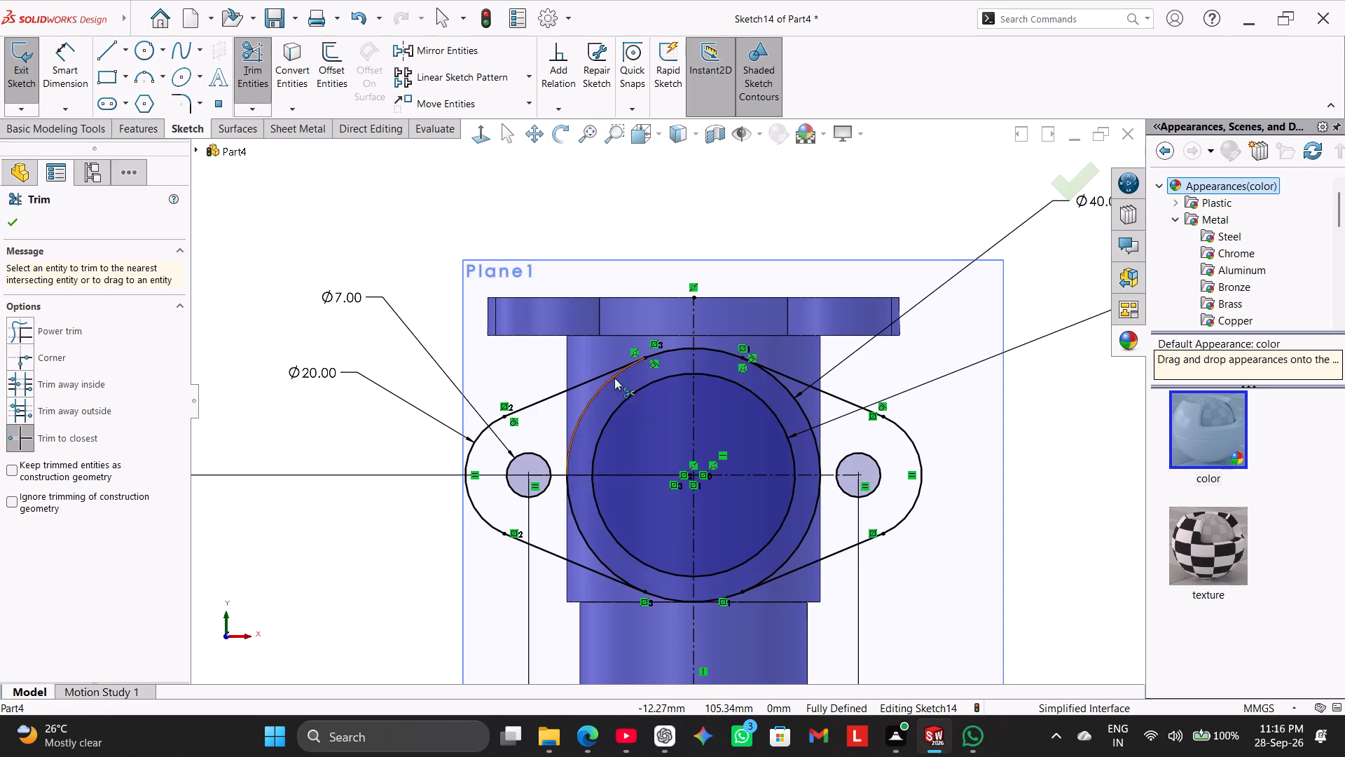
# Trim the two side arcs of the 40 mm central circle so the flange outline becomes one closed profile.
pyautogui.click(605, 384)
pyautogui.click(581, 530)
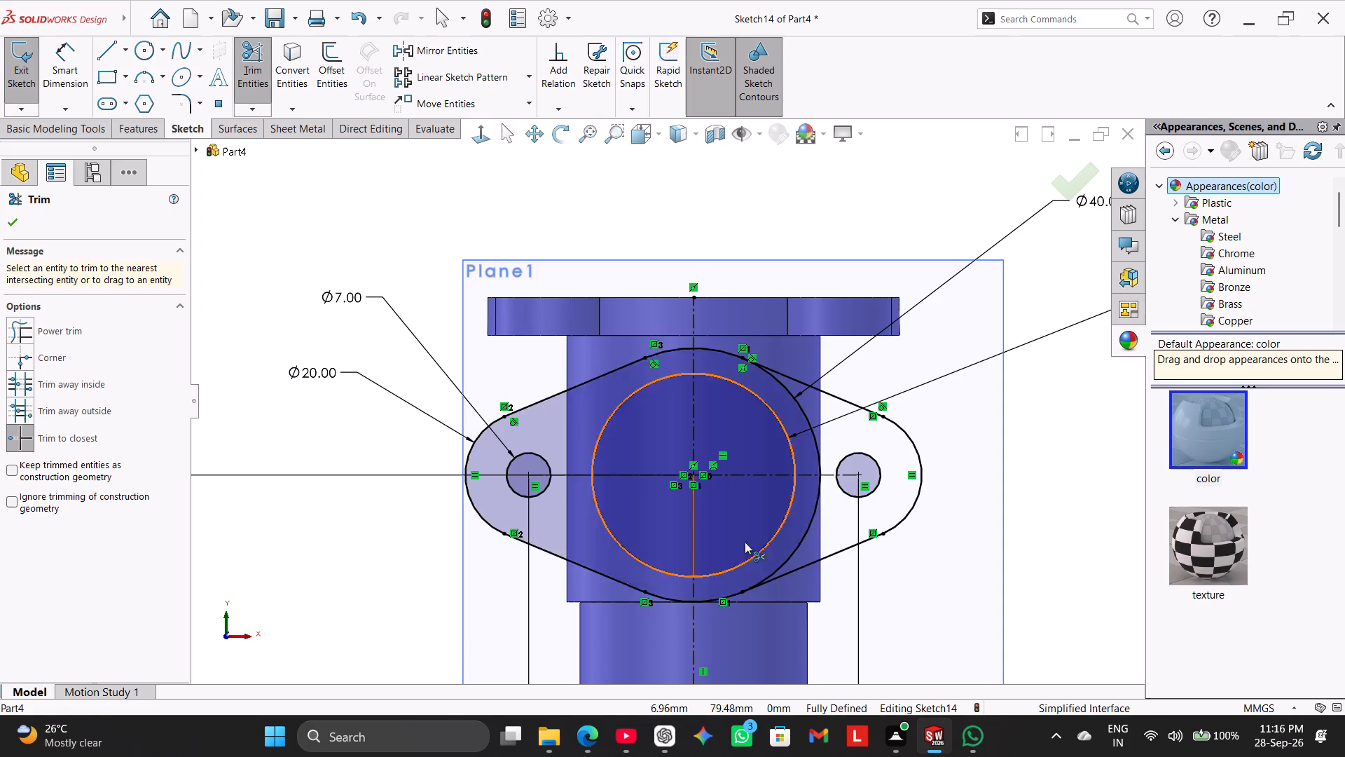
pyautogui.click(803, 538)
pyautogui.click(818, 444)
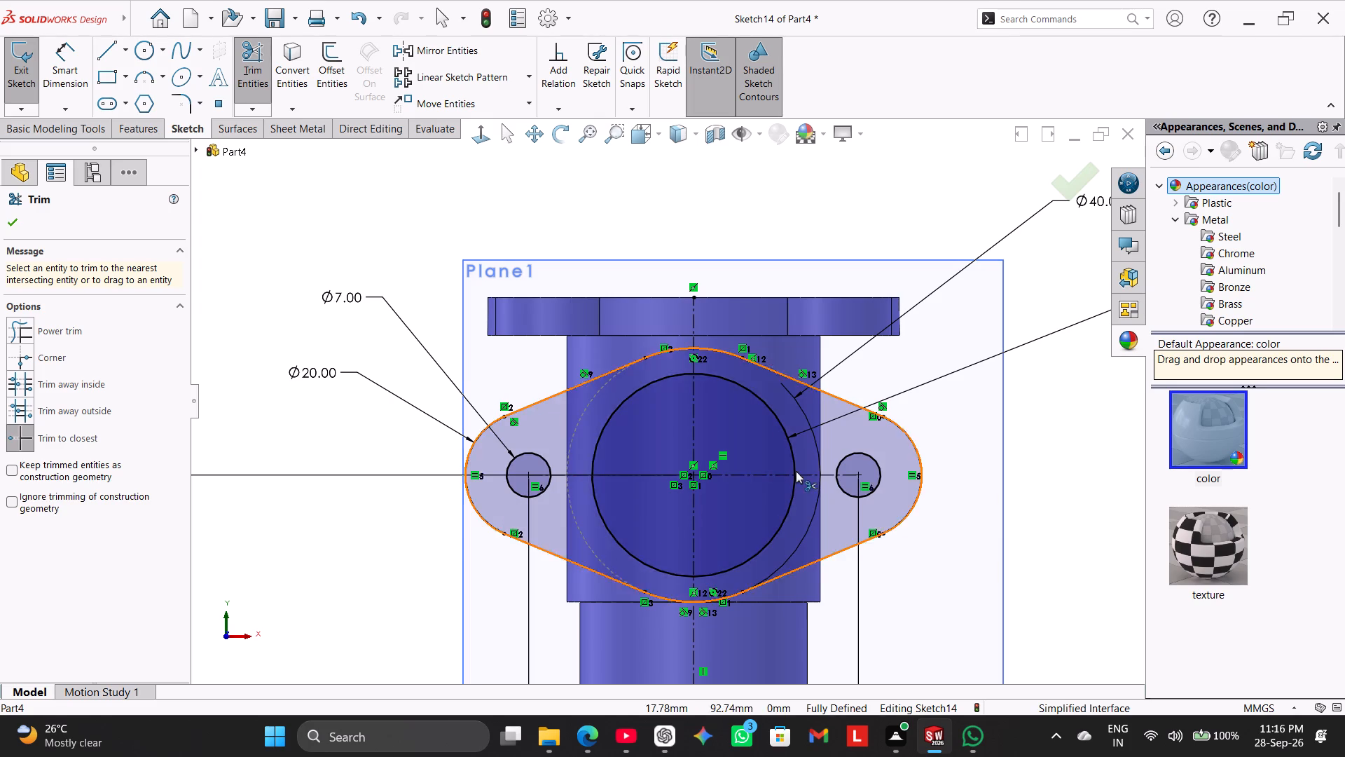
pyautogui.rightClick(387, 543)
pyautogui.click(438, 586)
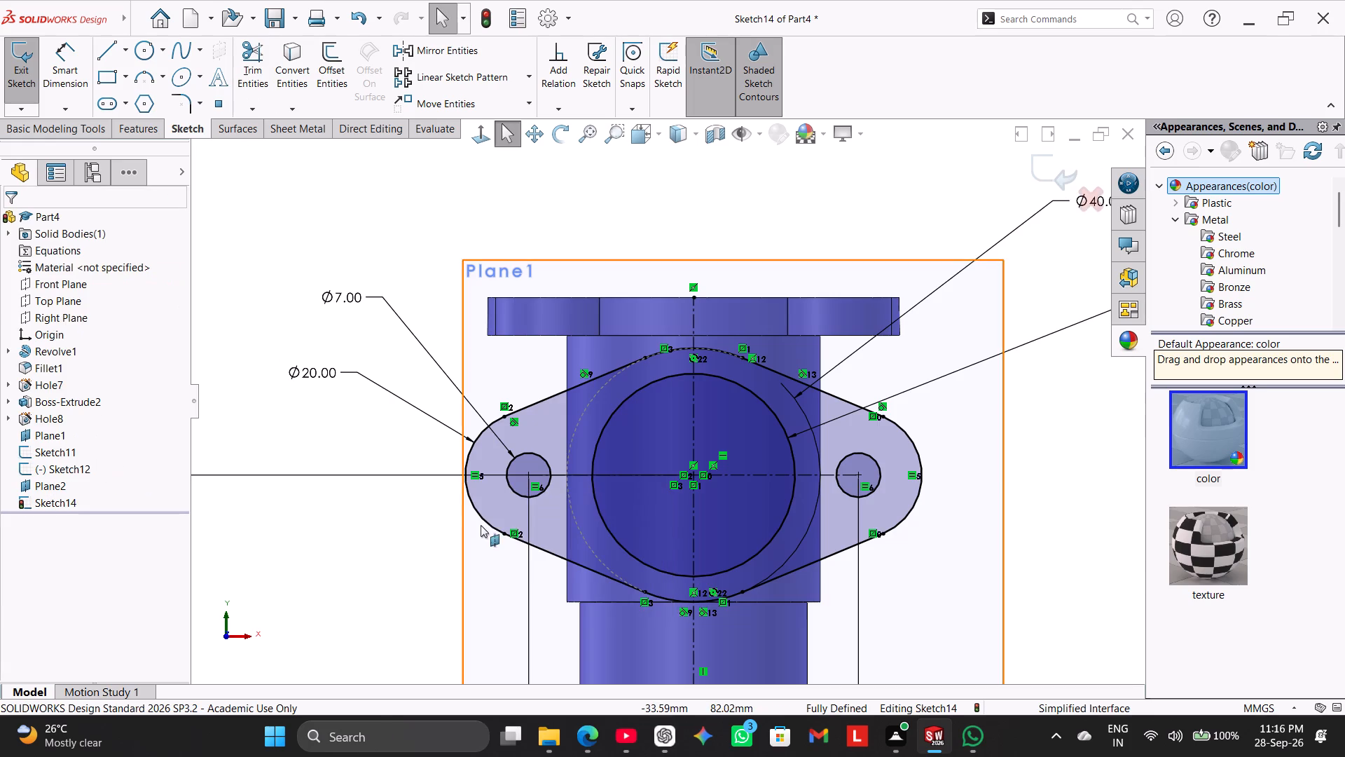
# Exit the side flange sketch and hide Plane1.
pyautogui.moveTo(481, 524); pyautogui.dragTo(446, 554, button='middle')
pyautogui.scroll(-1, 446, 554)
pyautogui.scroll(5, 447, 555)
pyautogui.moveTo(454, 534); pyautogui.dragTo(432, 551, button='middle')
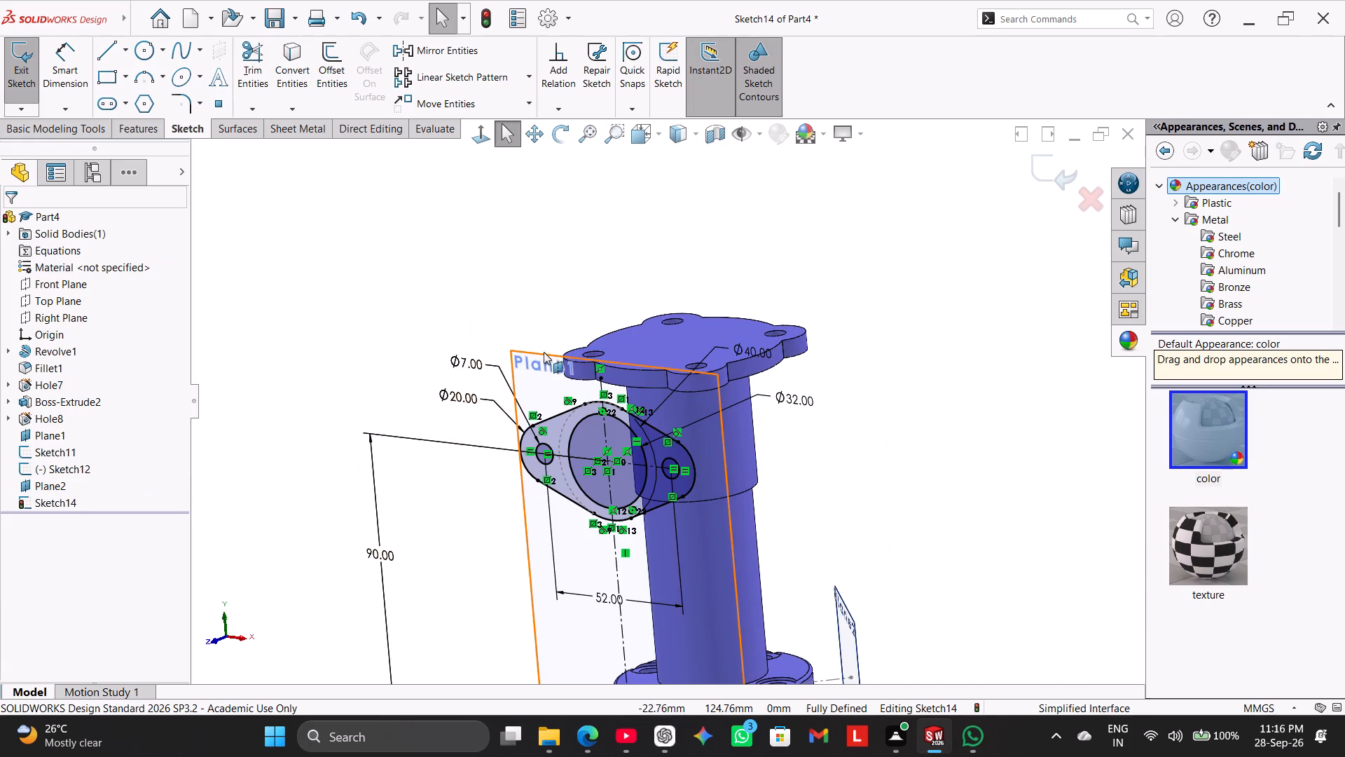
pyautogui.rightClick(539, 360)
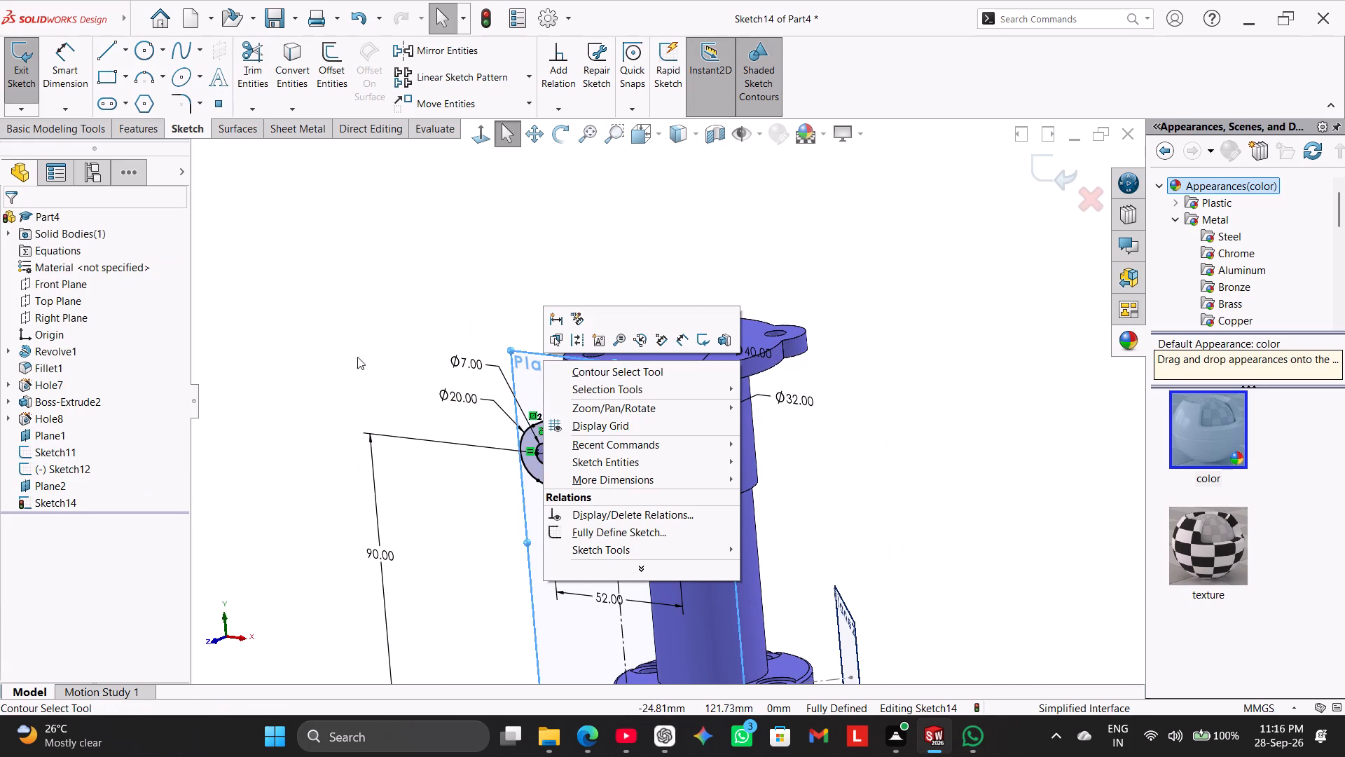
pyautogui.click(301, 308)
pyautogui.click(21, 65)
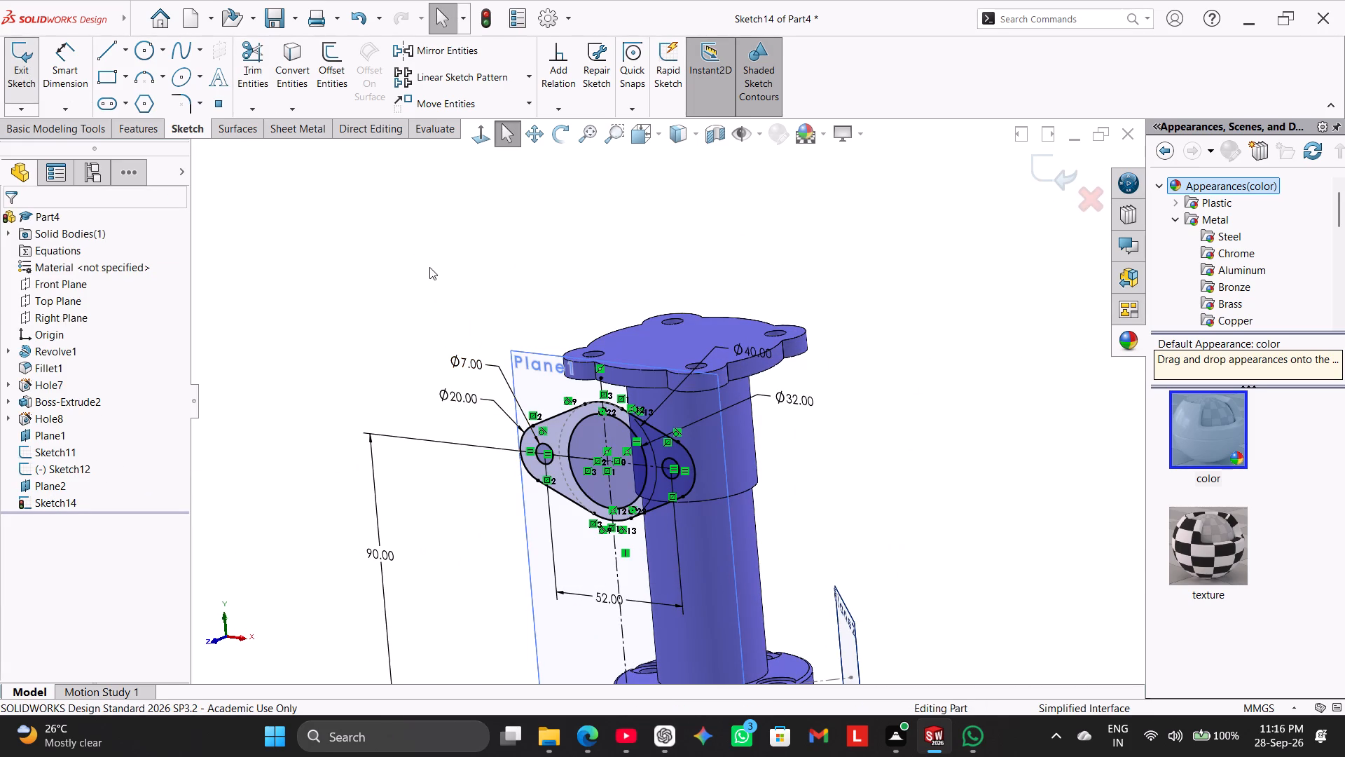
pyautogui.rightClick(530, 354)
pyautogui.click(589, 336)
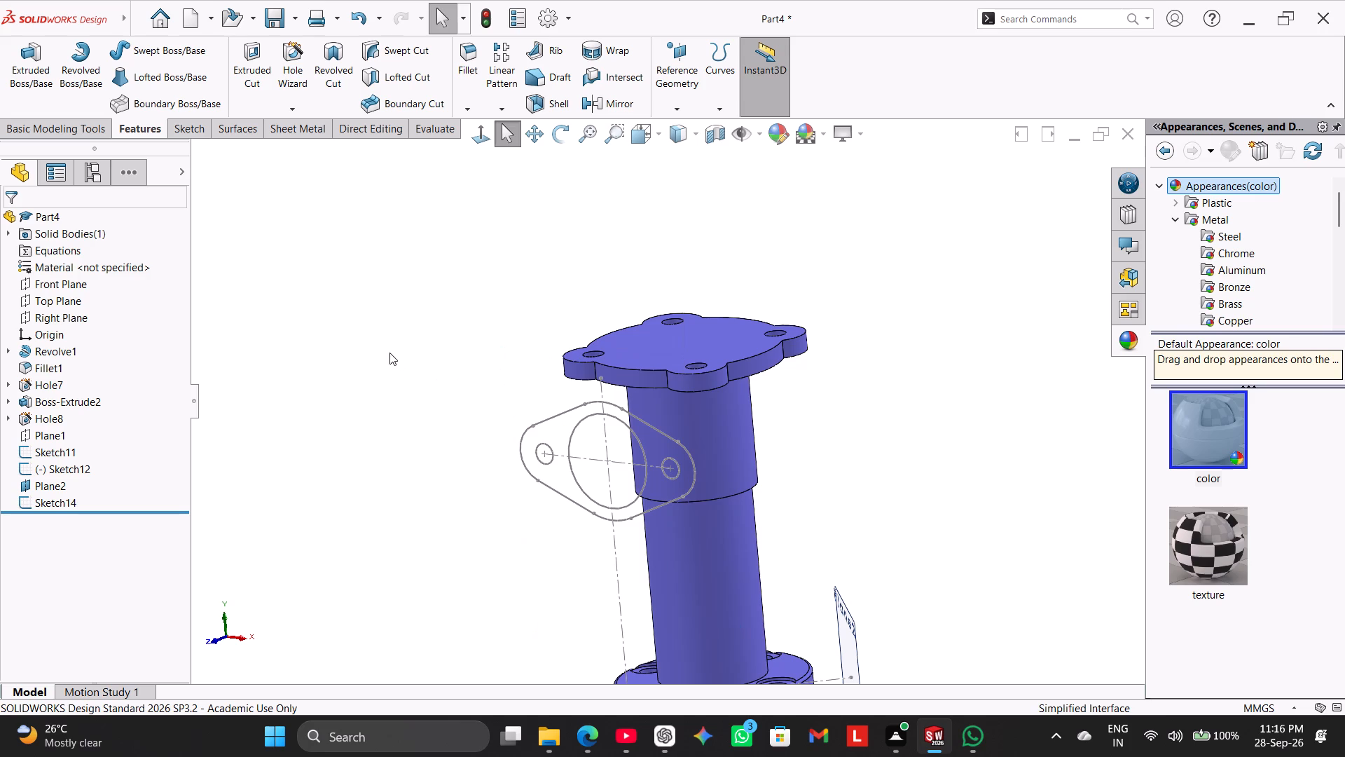
# Start a Boss-Extrude from the side flange sketch using its closed outer contour.
pyautogui.click(186, 131)
pyautogui.click(149, 128)
pyautogui.click(53, 71)
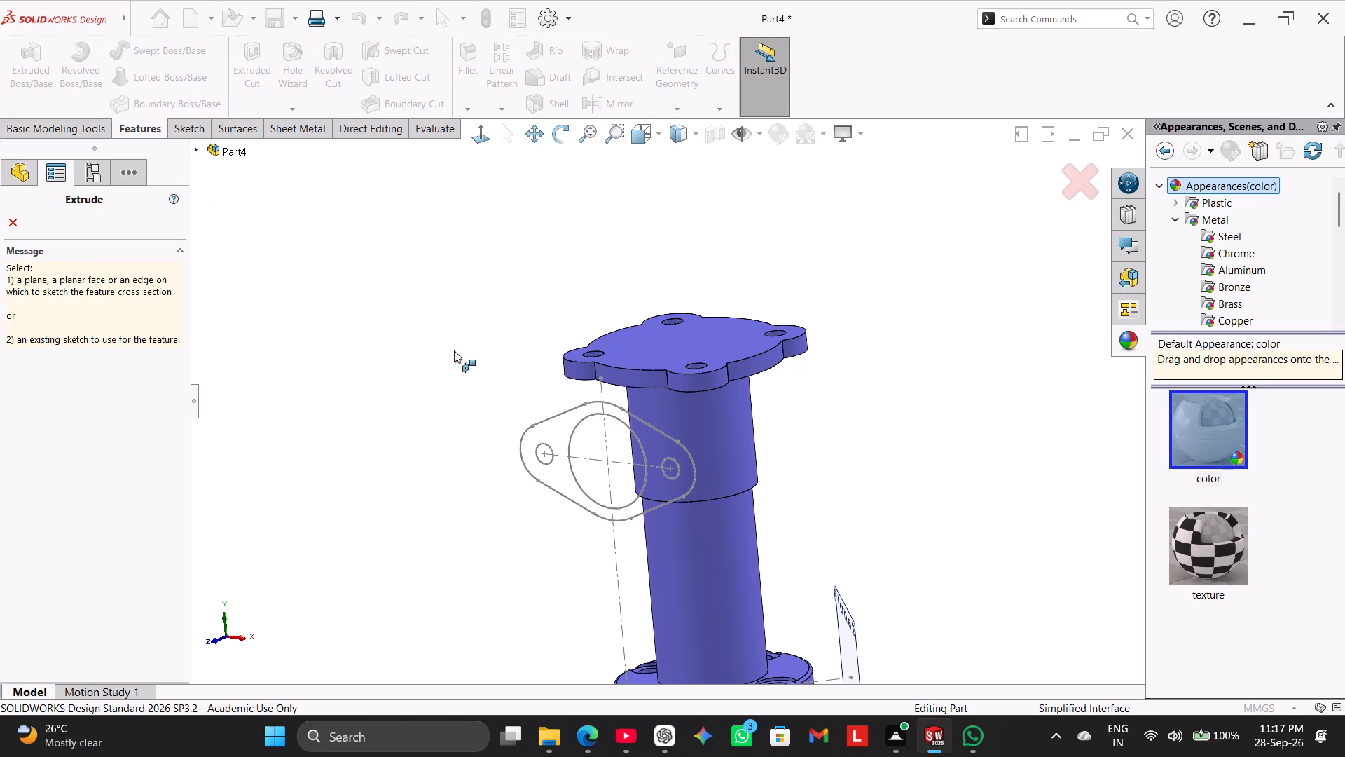
pyautogui.click(558, 413)
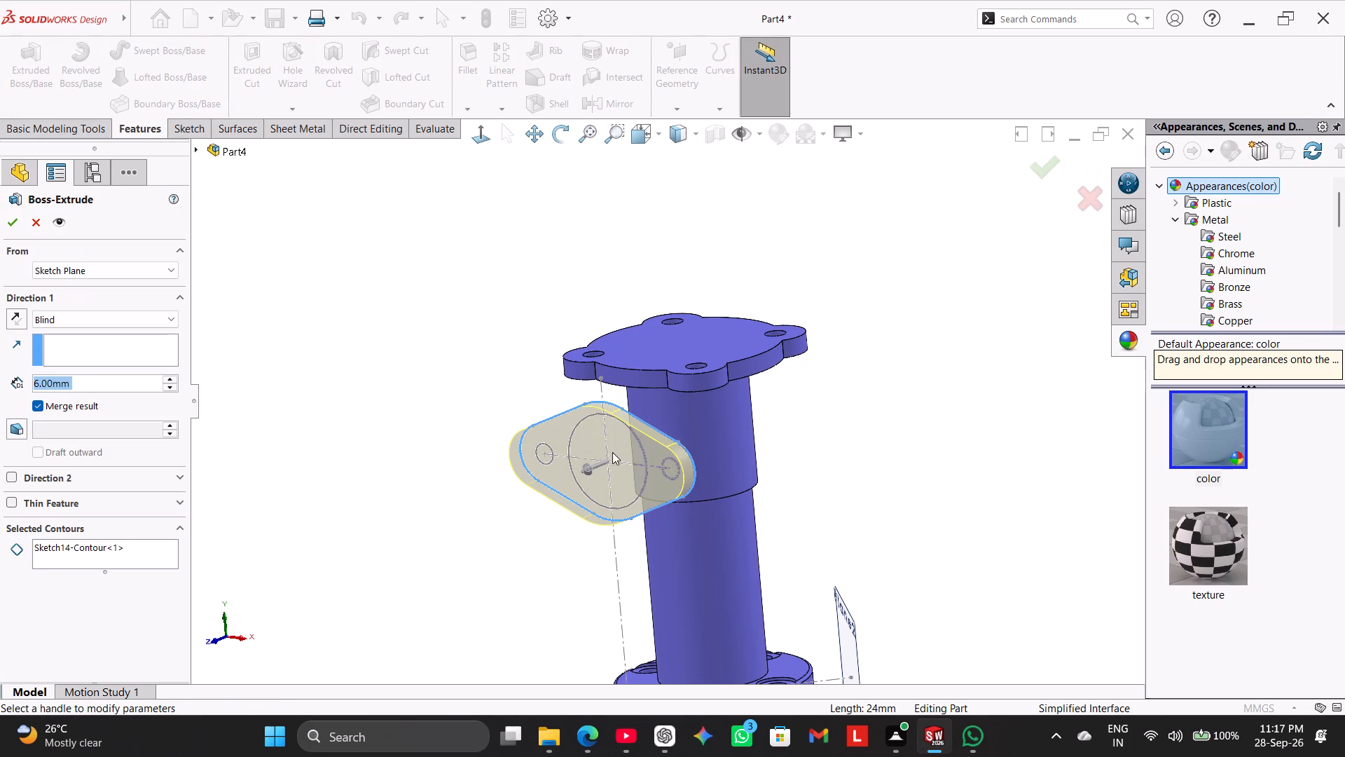
pyautogui.moveTo(426, 424); pyautogui.dragTo(474, 456, button='middle')
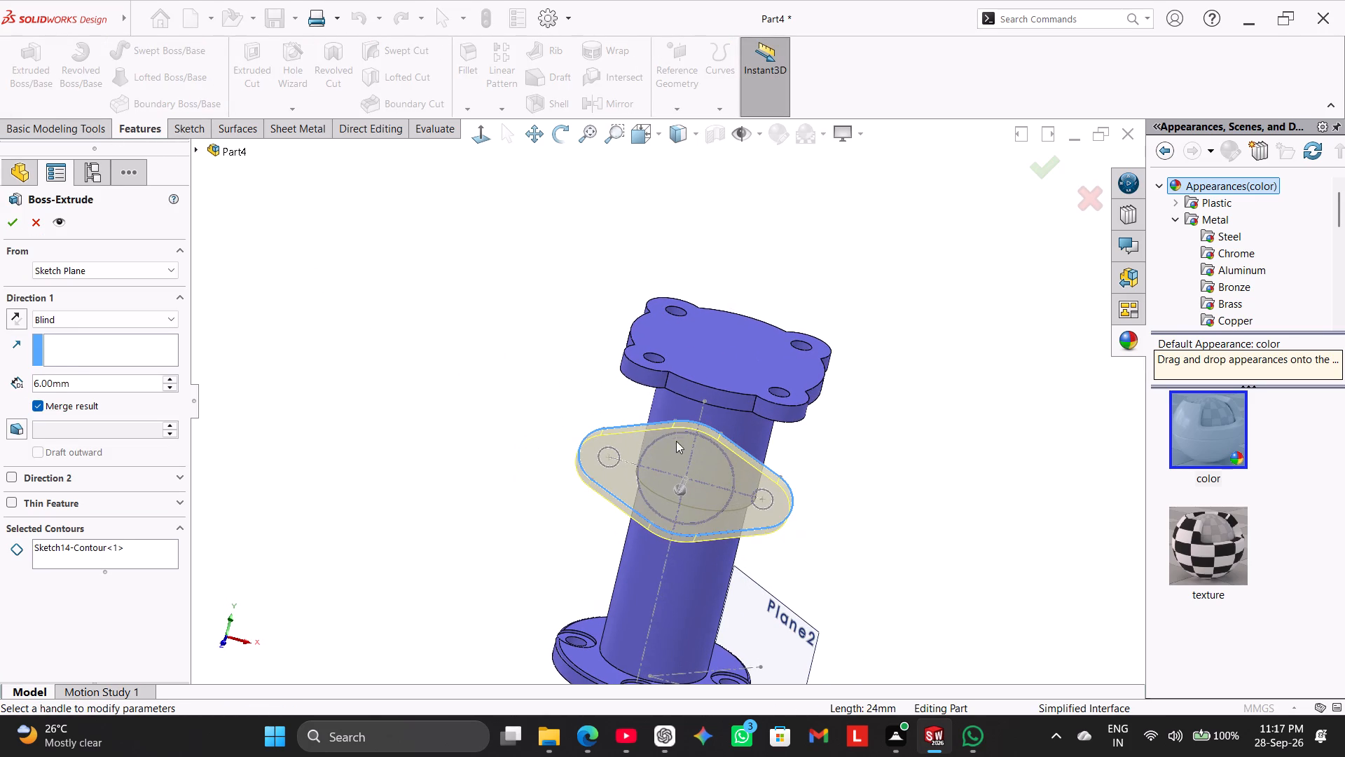
pyautogui.moveTo(442, 491); pyautogui.dragTo(389, 452, button='middle')
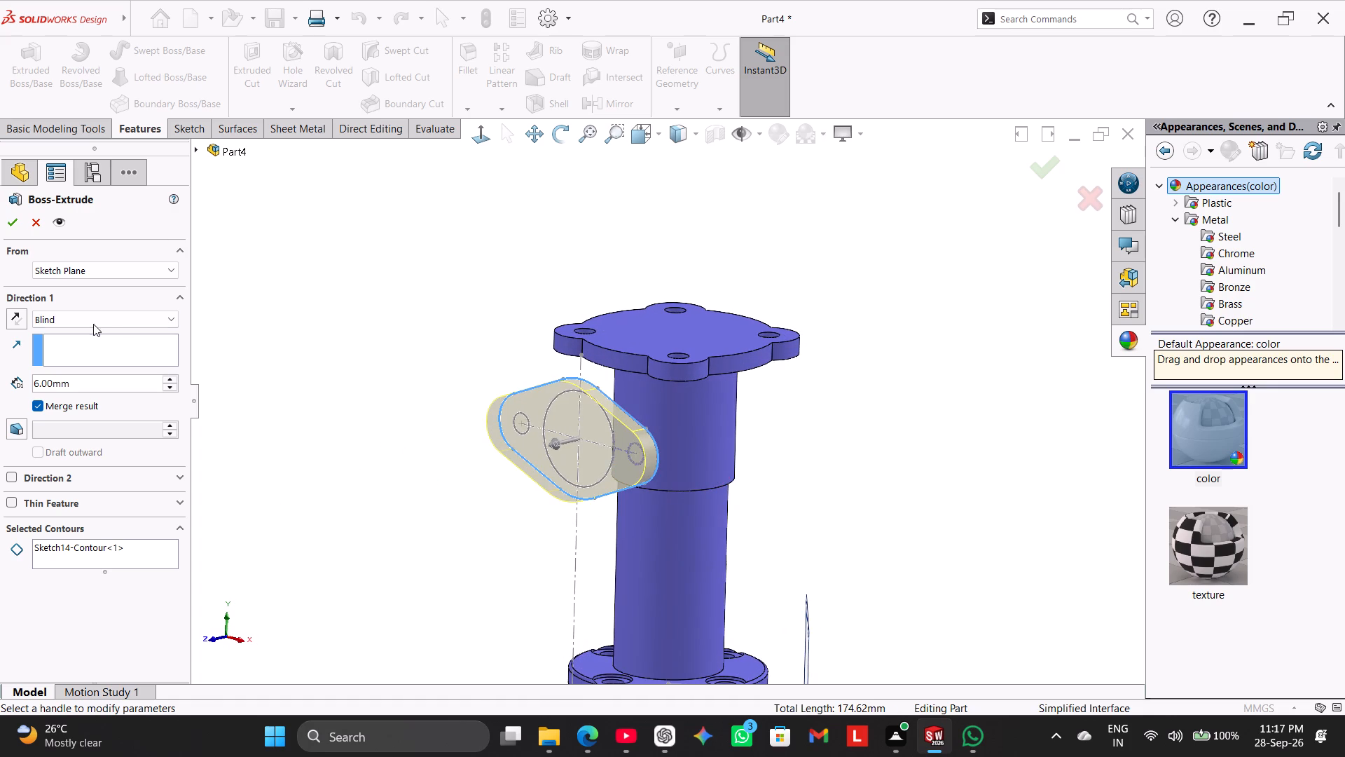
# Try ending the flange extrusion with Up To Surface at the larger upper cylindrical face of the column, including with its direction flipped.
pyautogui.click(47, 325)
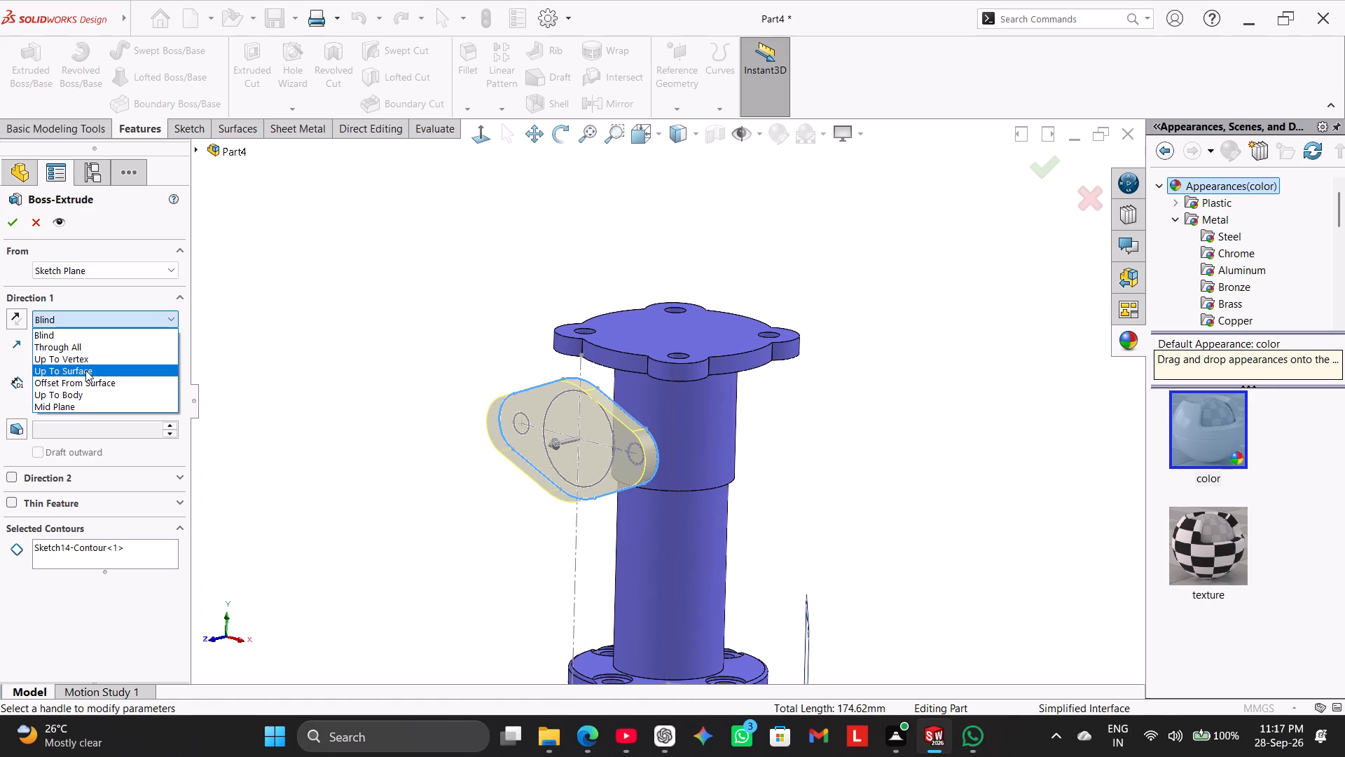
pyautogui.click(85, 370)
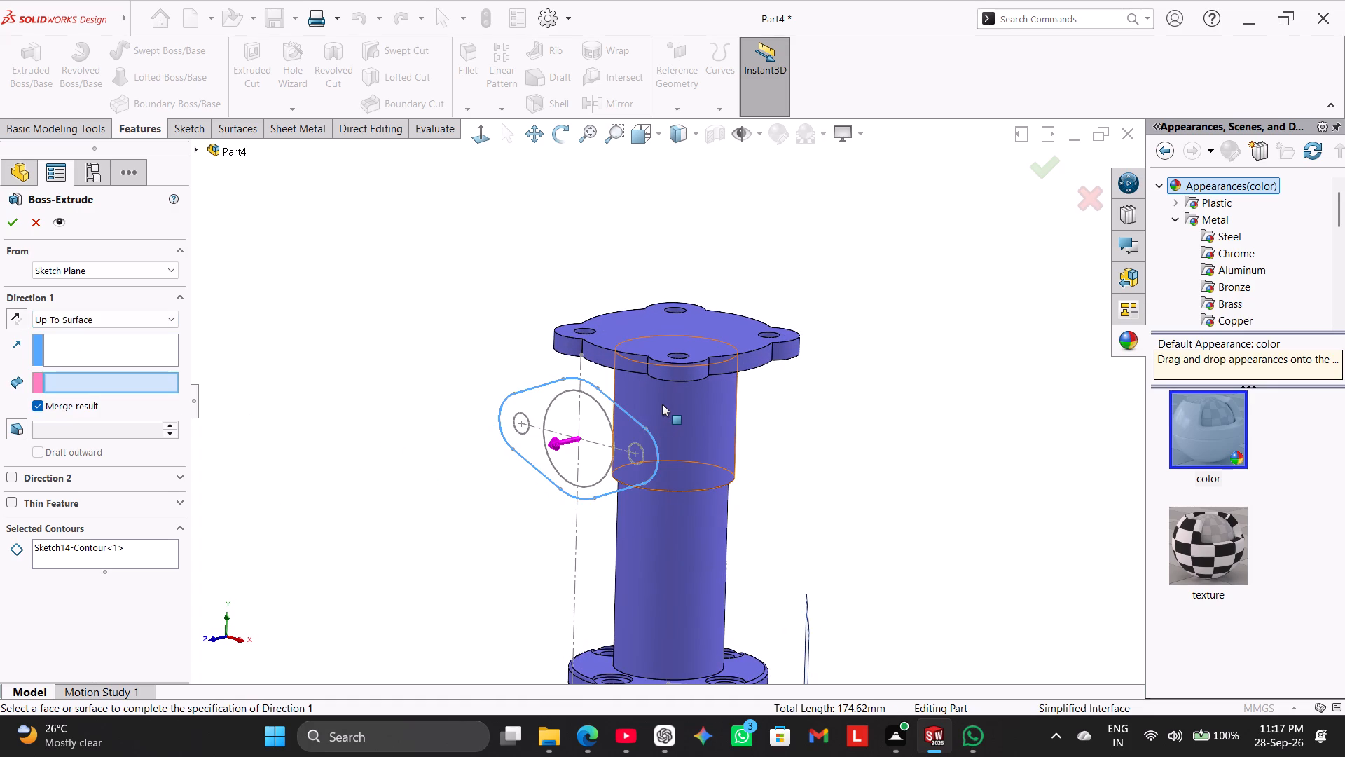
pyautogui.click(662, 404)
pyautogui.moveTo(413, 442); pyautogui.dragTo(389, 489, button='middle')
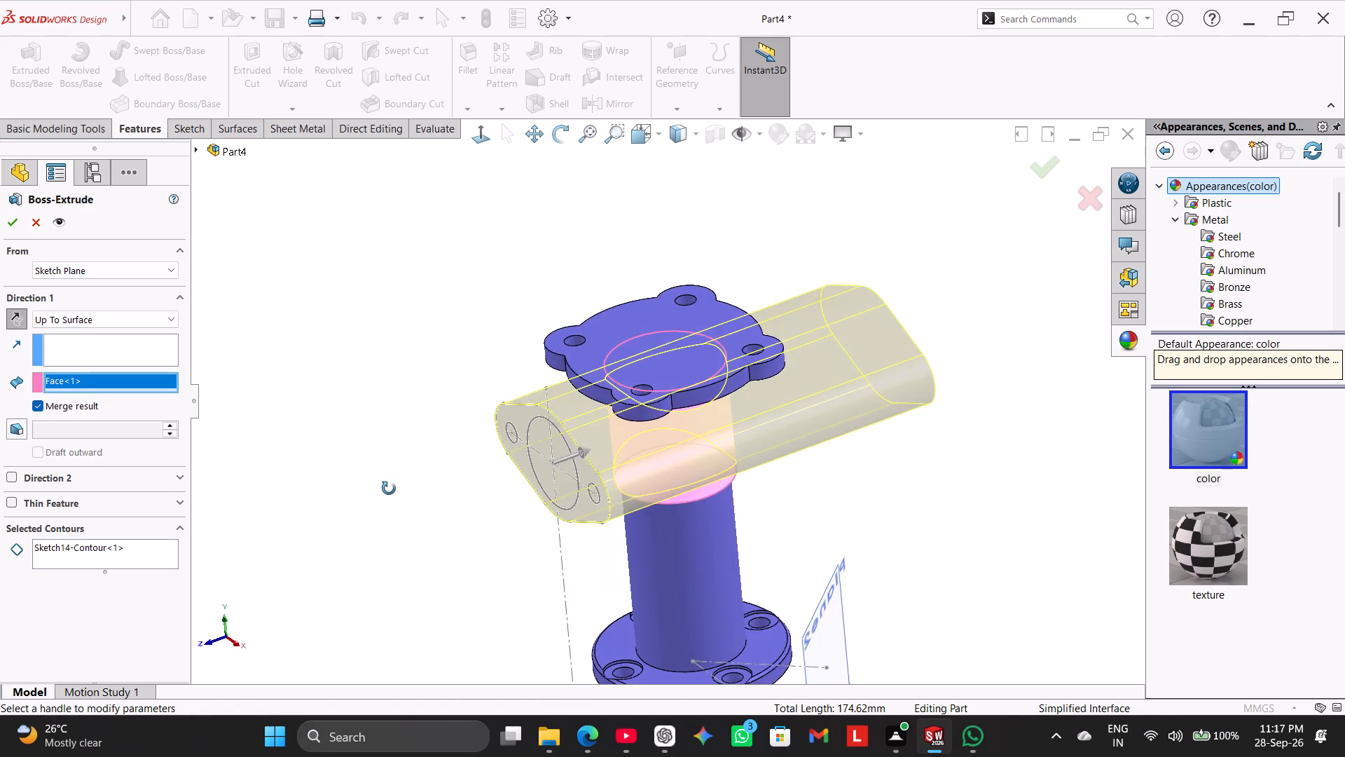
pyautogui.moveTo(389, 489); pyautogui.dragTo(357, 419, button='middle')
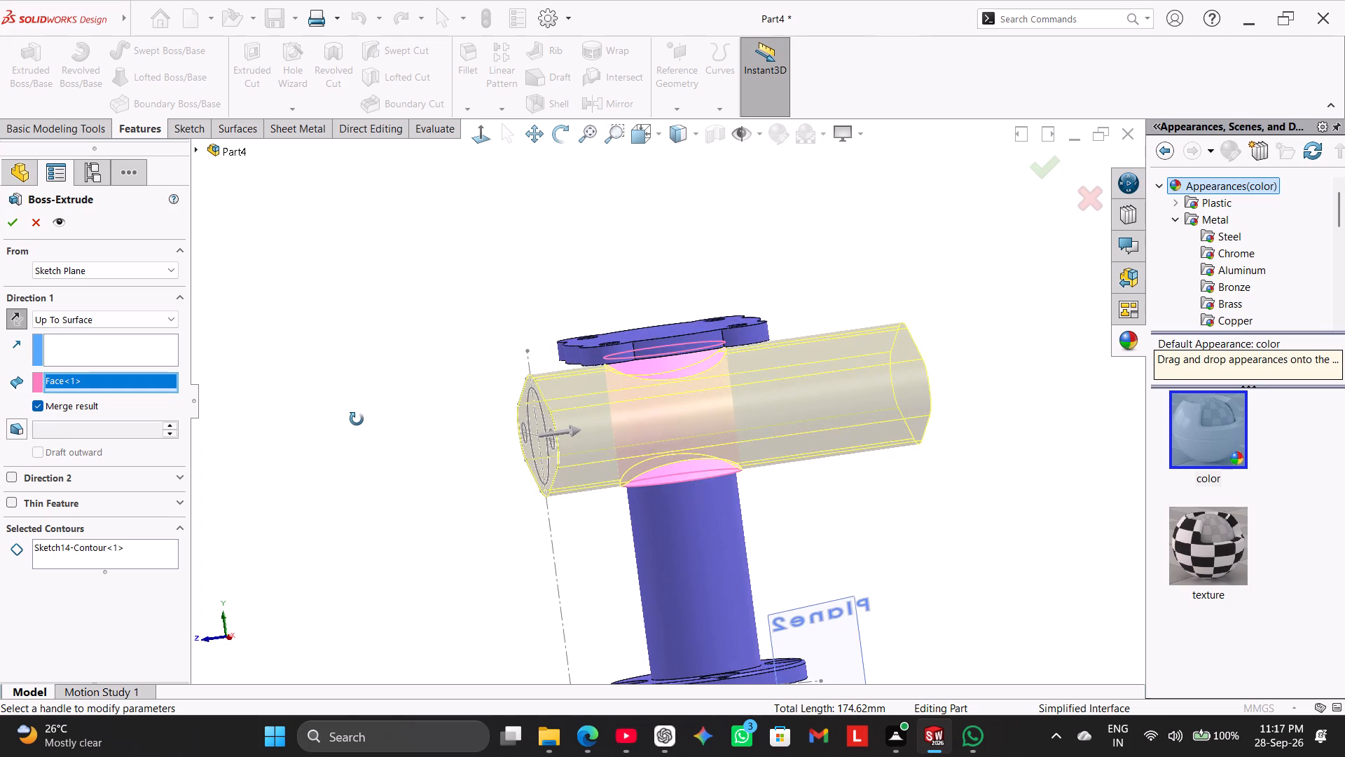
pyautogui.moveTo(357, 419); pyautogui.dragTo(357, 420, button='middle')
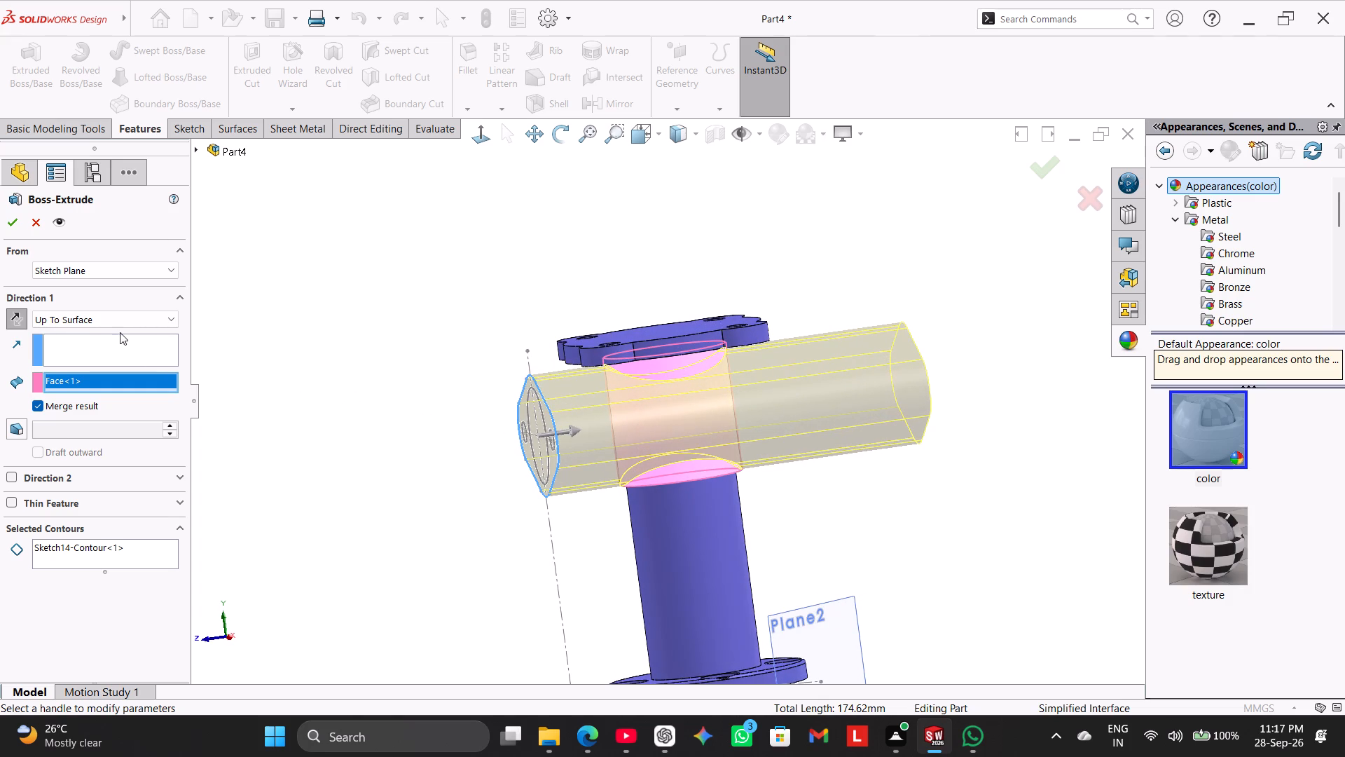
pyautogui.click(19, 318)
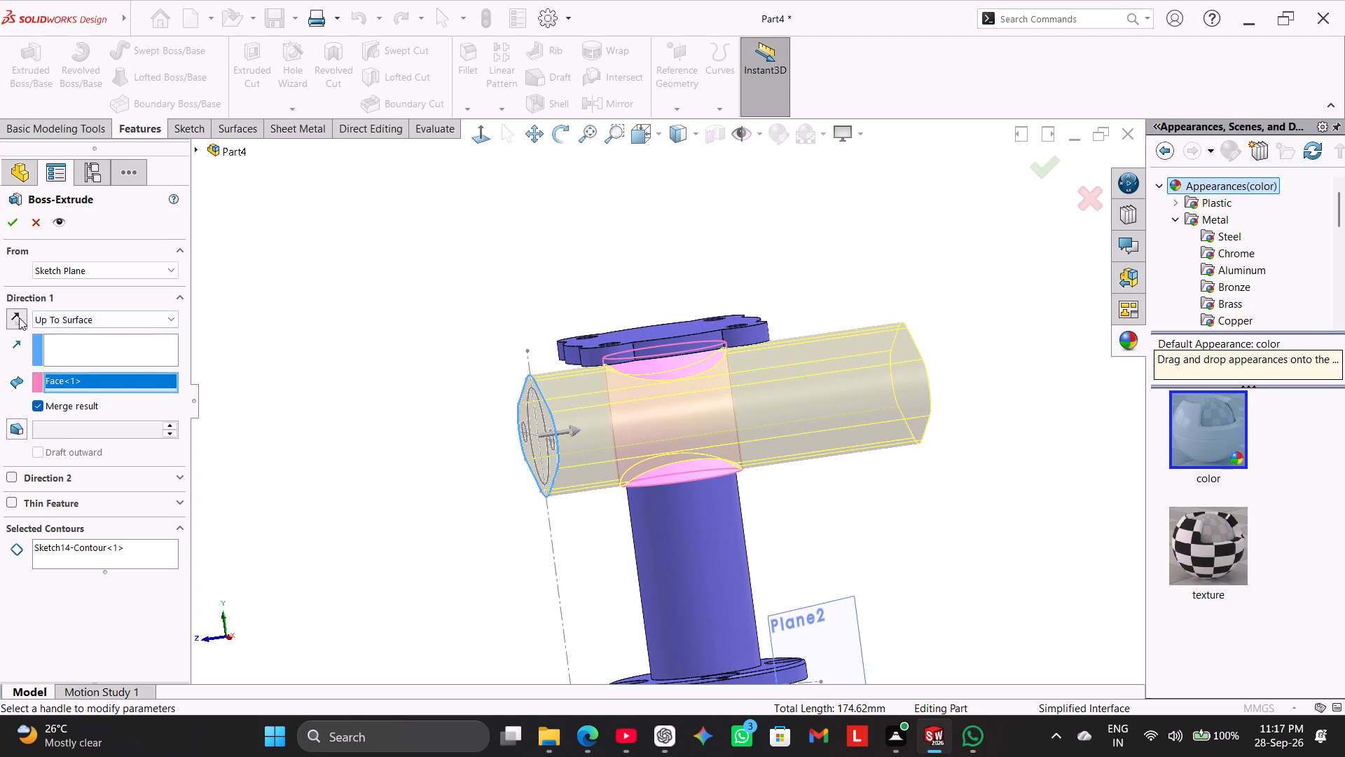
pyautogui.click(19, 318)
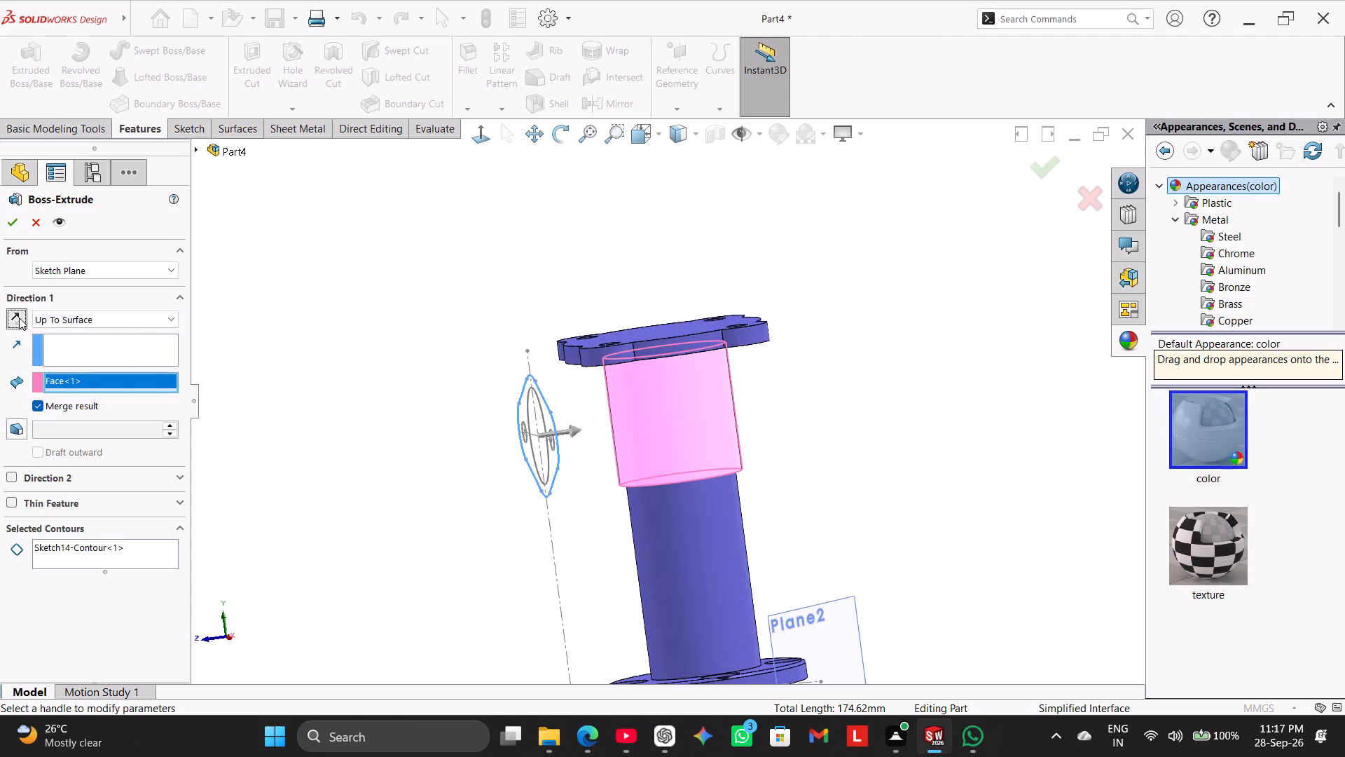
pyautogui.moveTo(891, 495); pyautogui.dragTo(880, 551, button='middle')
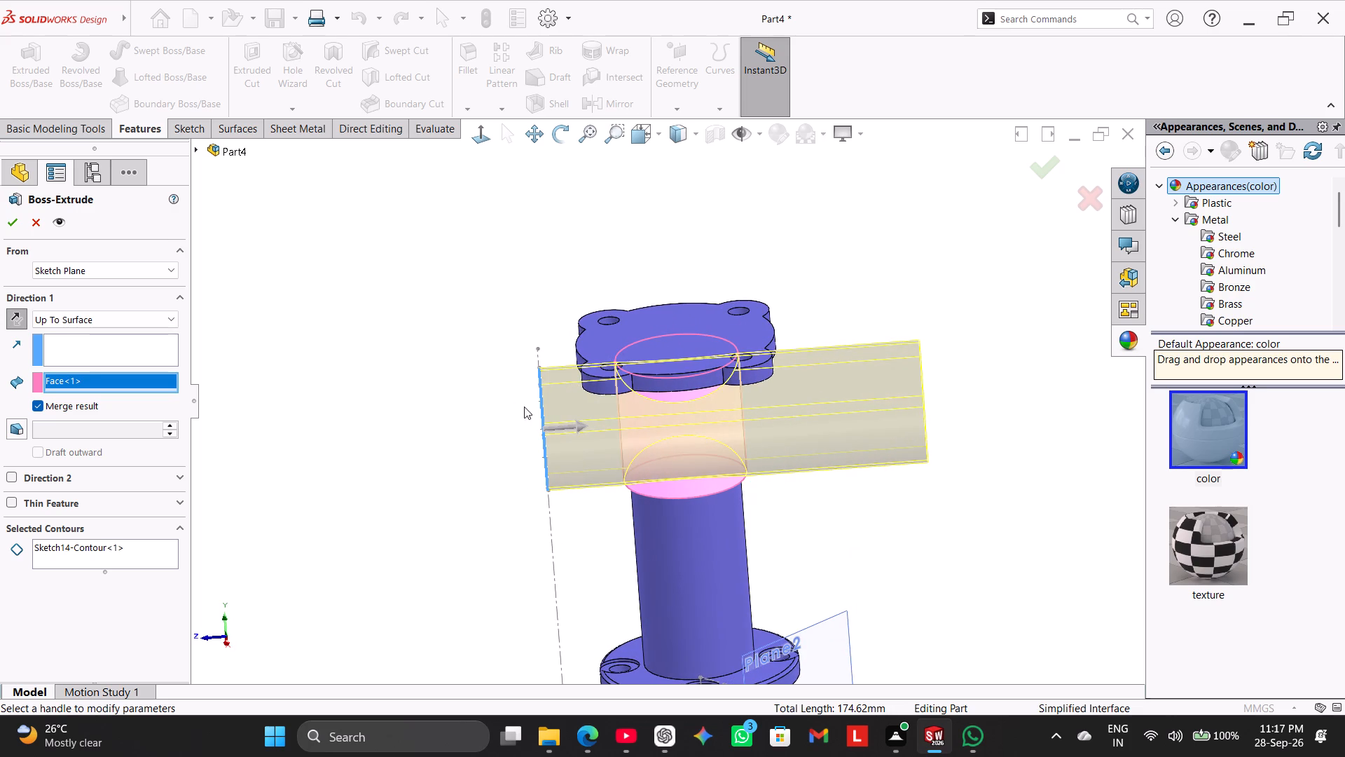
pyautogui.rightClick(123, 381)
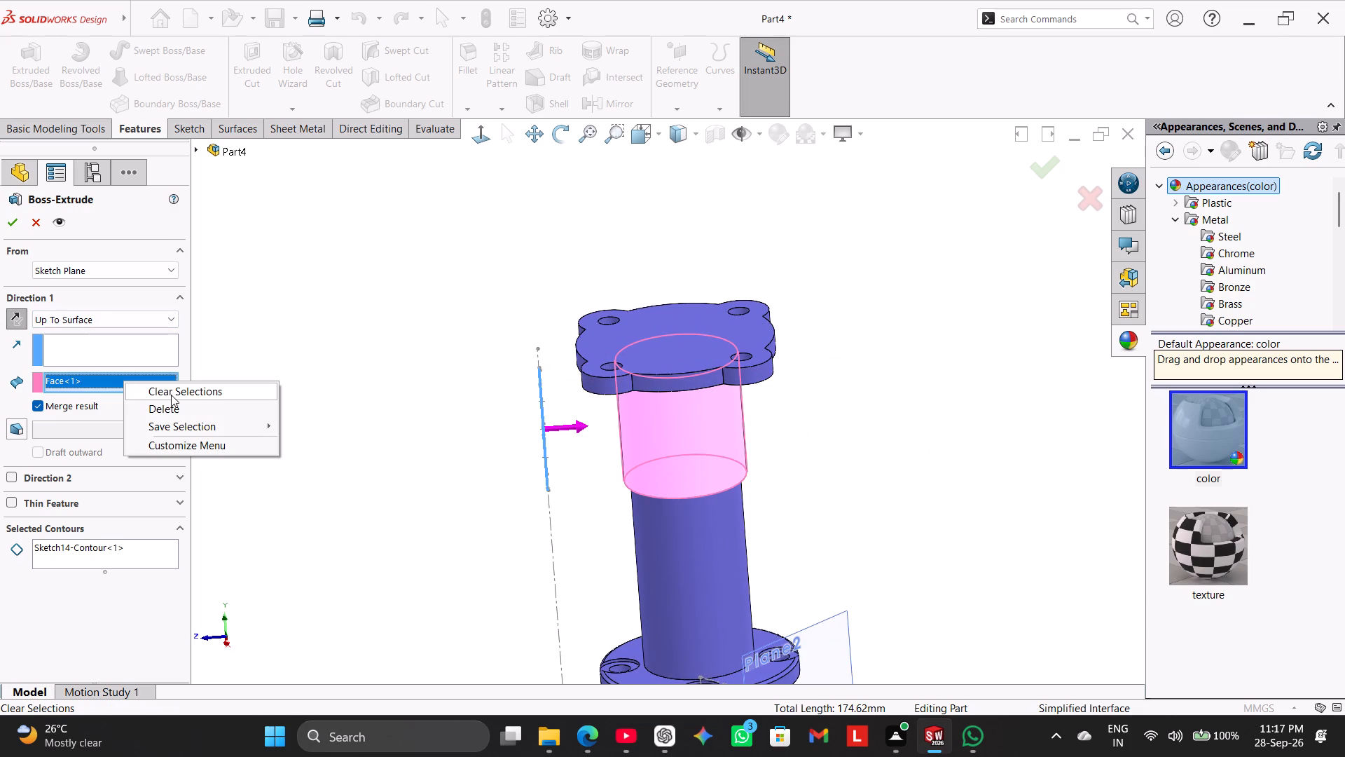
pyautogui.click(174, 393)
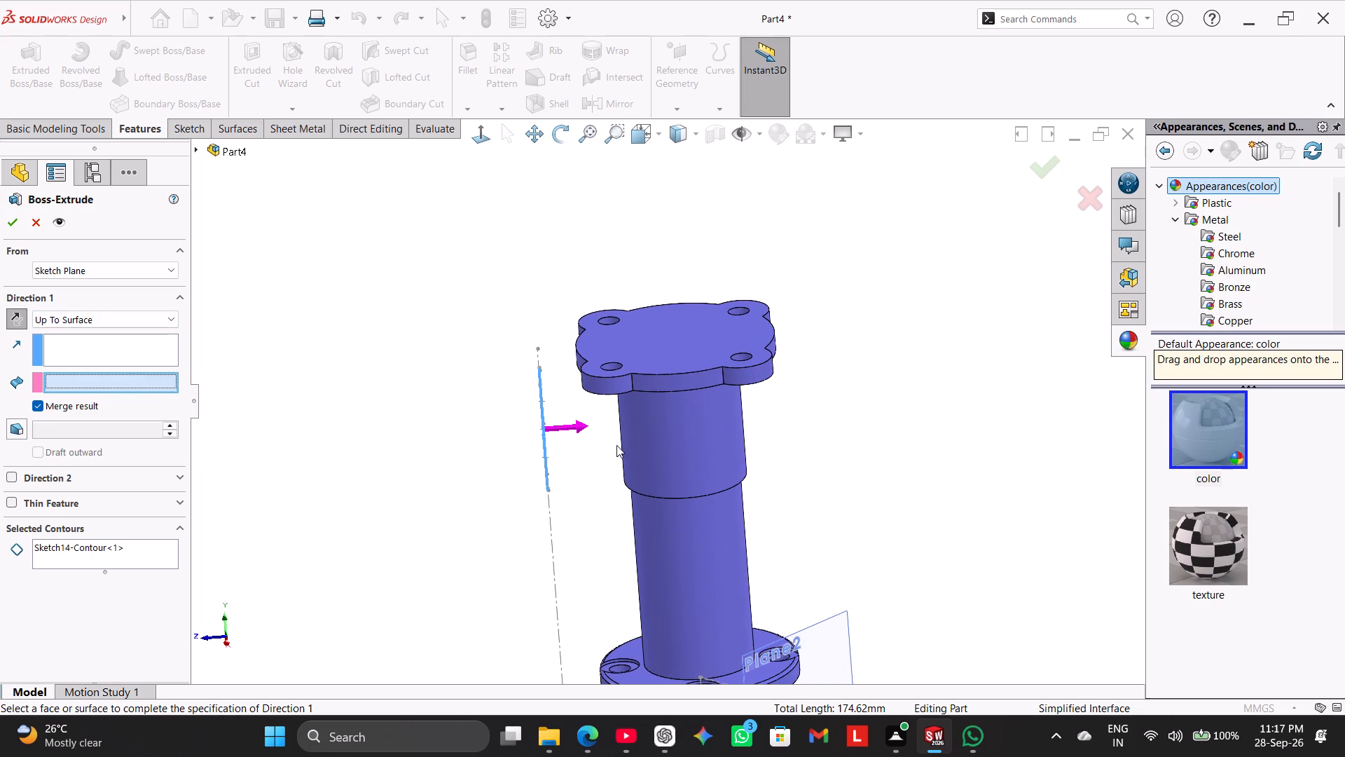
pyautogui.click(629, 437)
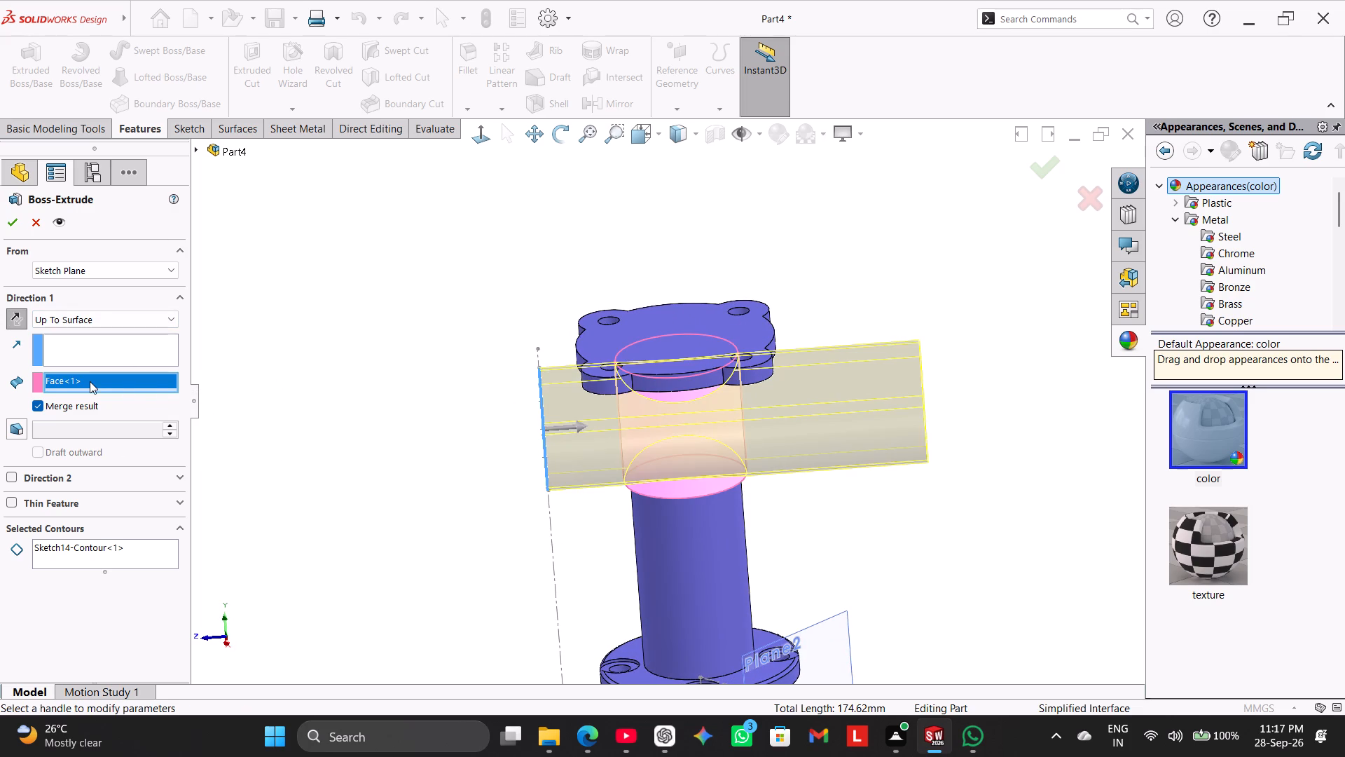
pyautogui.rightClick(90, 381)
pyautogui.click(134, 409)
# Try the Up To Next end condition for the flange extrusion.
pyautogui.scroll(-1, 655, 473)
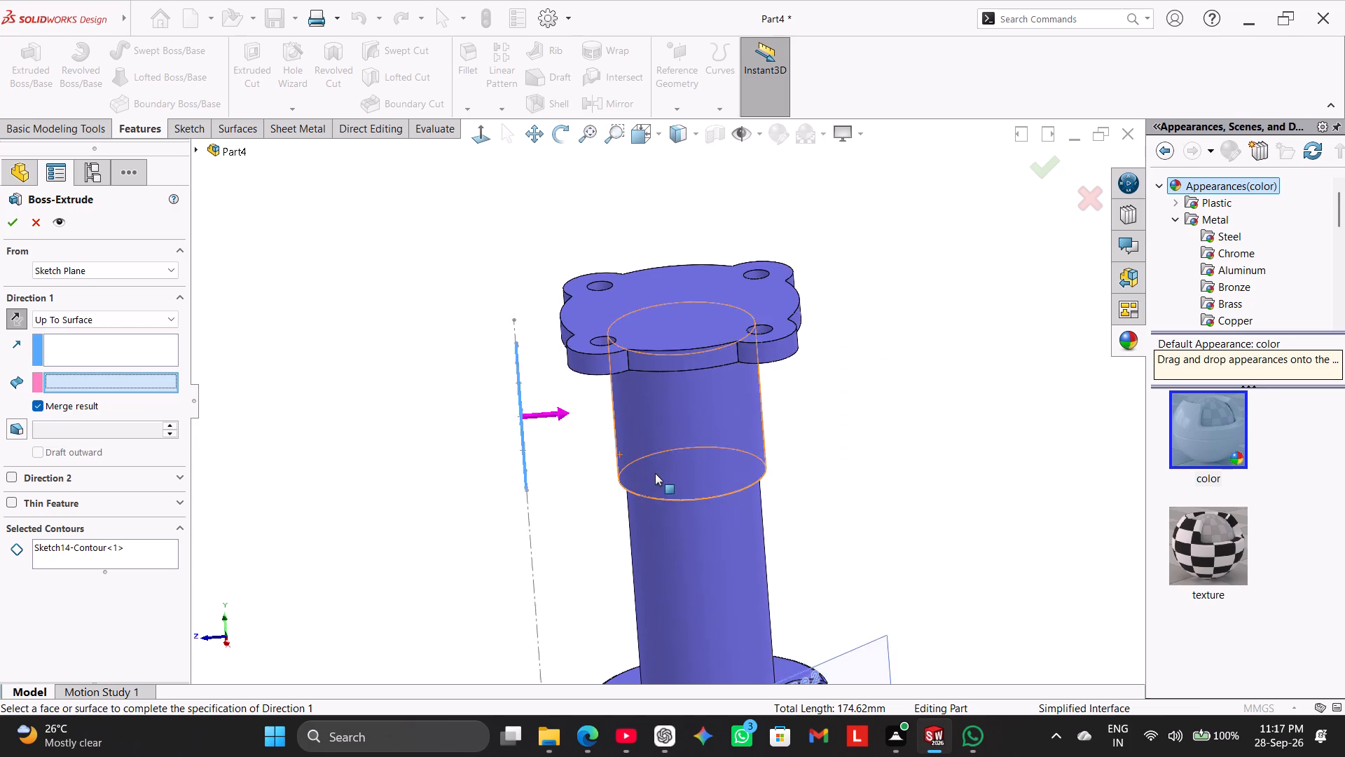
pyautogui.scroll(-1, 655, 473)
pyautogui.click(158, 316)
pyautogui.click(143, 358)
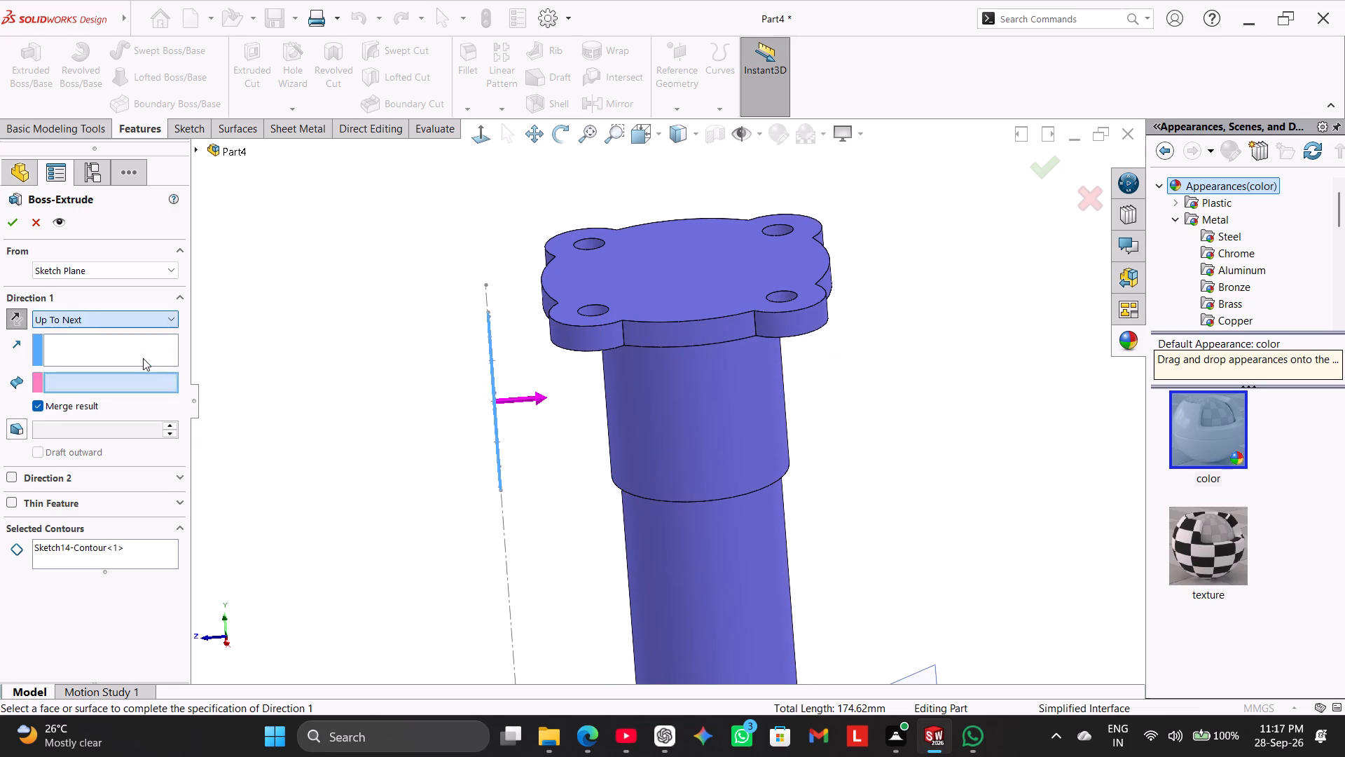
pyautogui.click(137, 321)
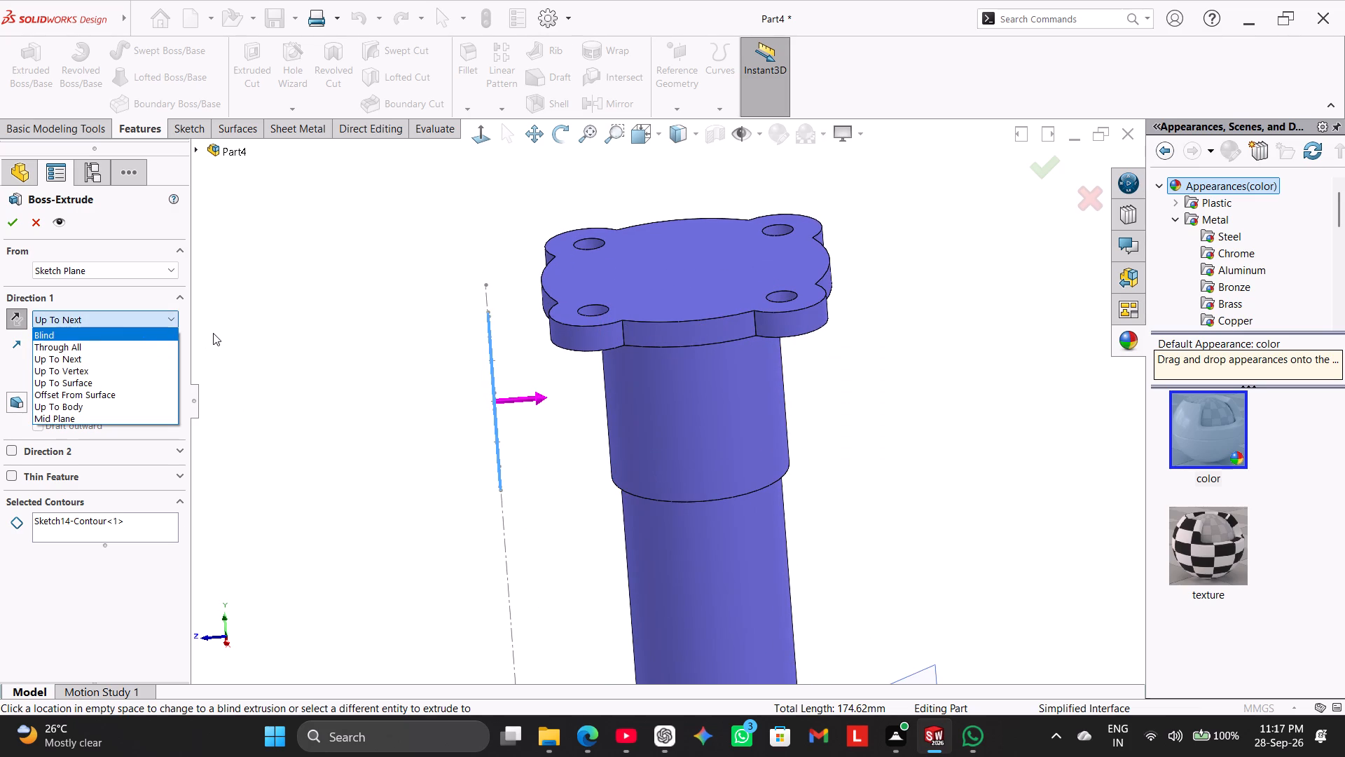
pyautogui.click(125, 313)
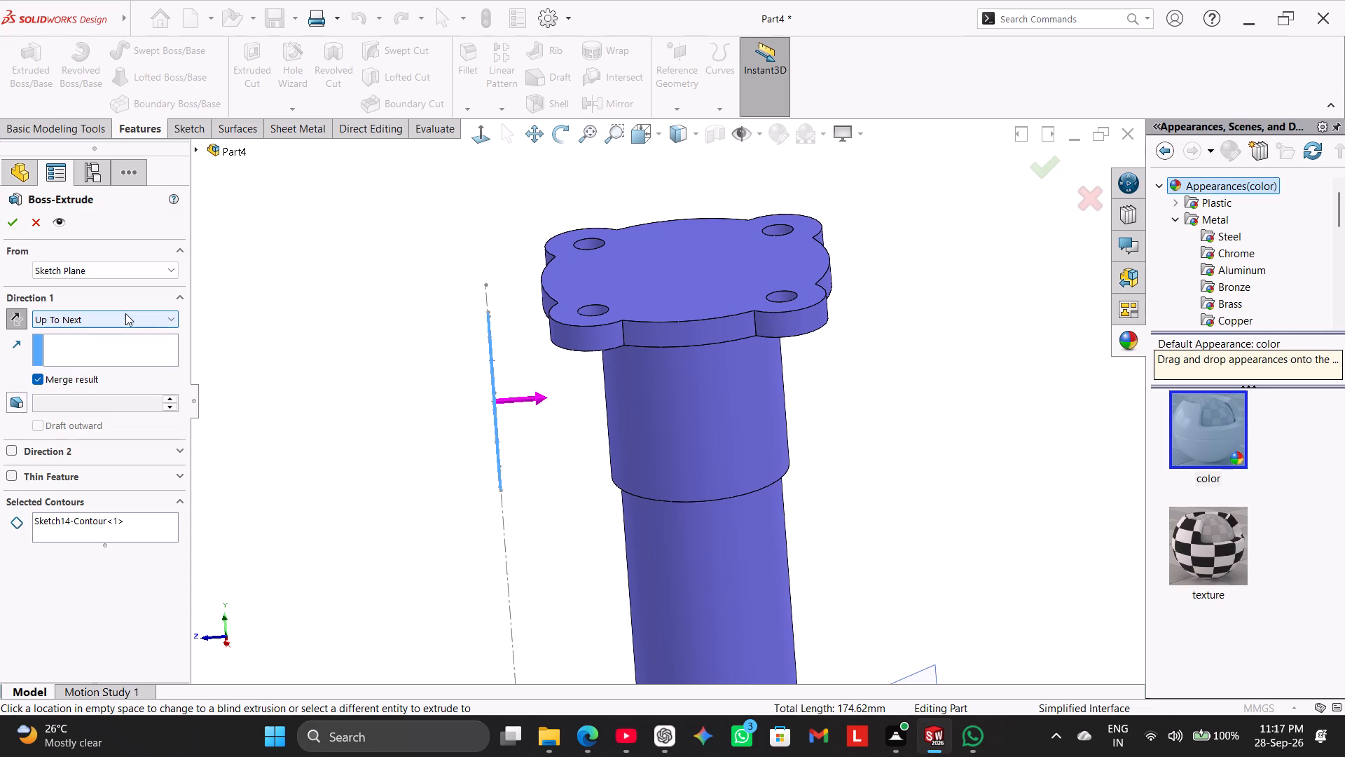
# Extrude the side flange's outer contour with a Blind depth of 10 mm toward the column.
pyautogui.click(127, 324)
pyautogui.click(127, 334)
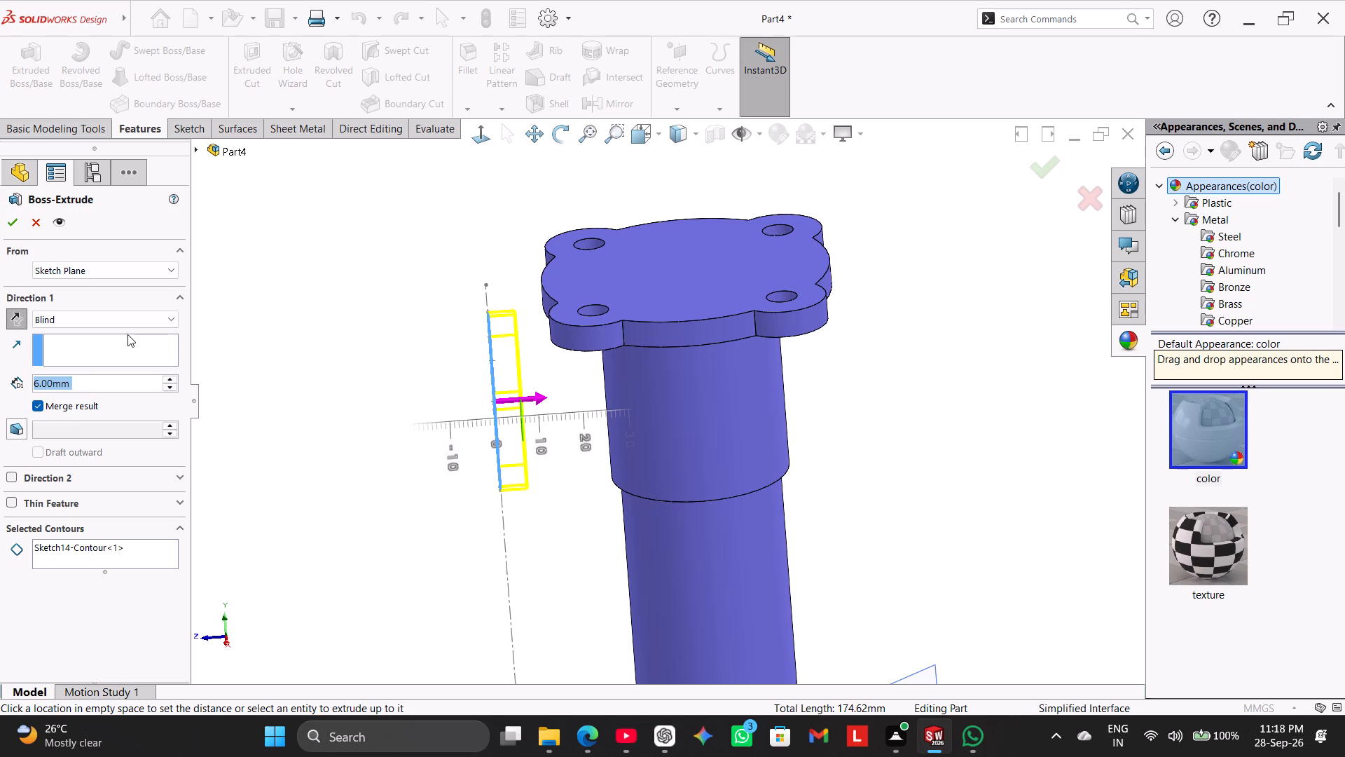
pyautogui.press('0')
pyautogui.press('Return')
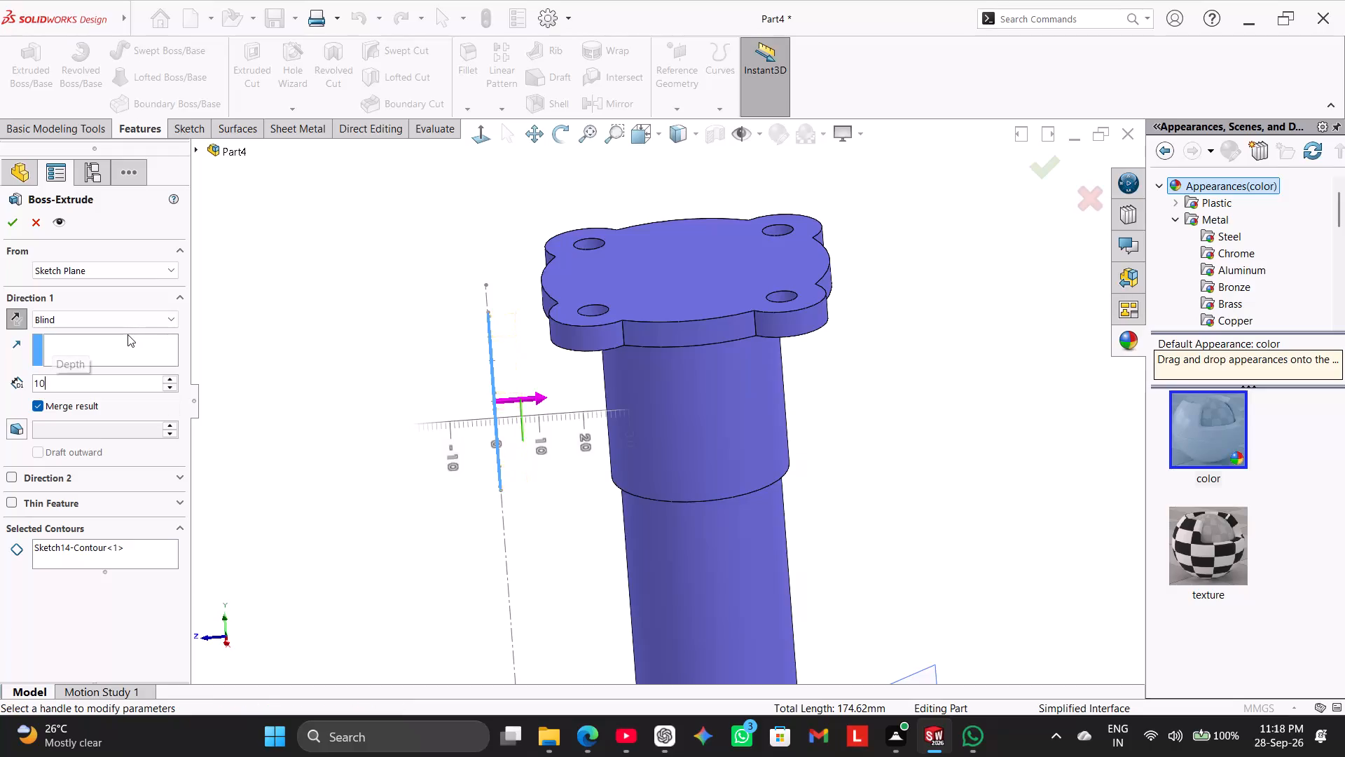
pyautogui.click(13, 219)
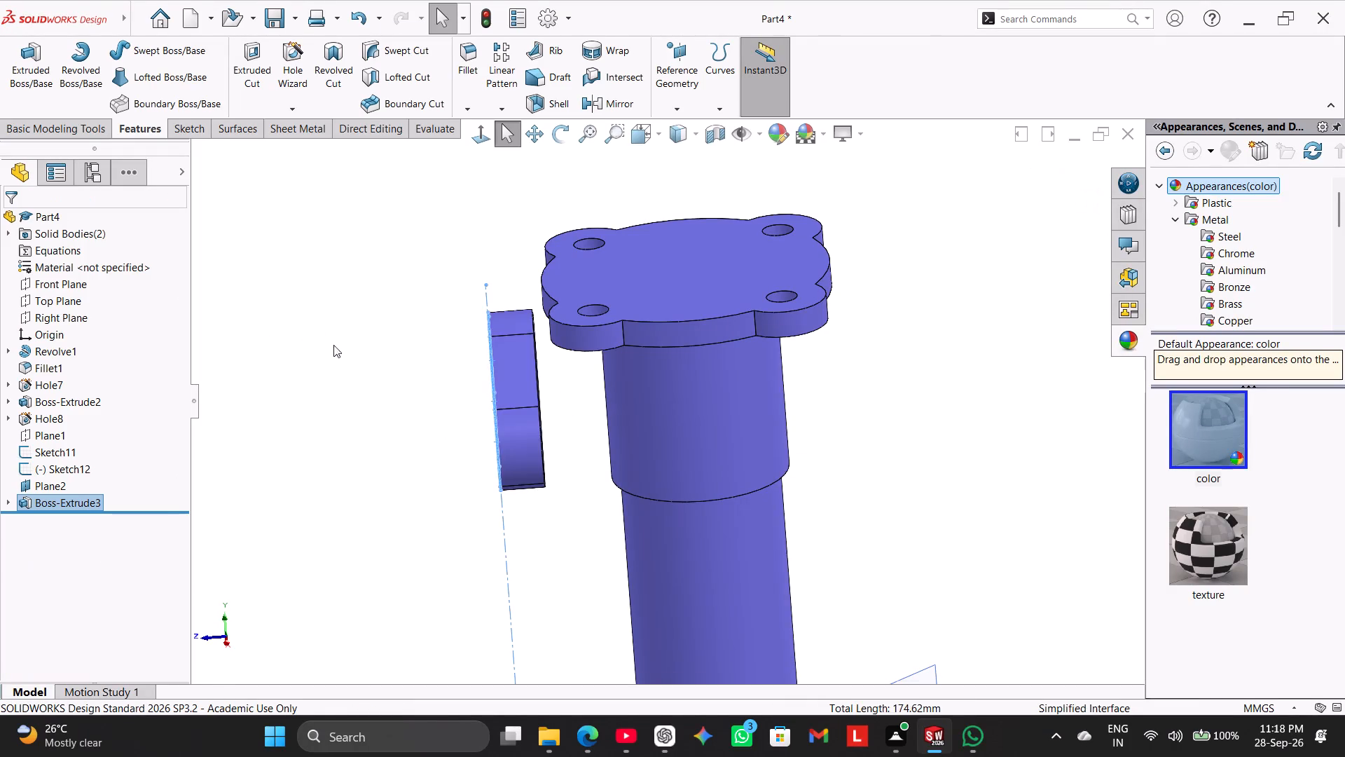
# Start a Boss-Extrude reusing Sketch14, with only its 32 mm central circle as the contour, directed toward the column.
pyautogui.moveTo(355, 350); pyautogui.dragTo(406, 386, button='middle')
pyautogui.click(331, 334)
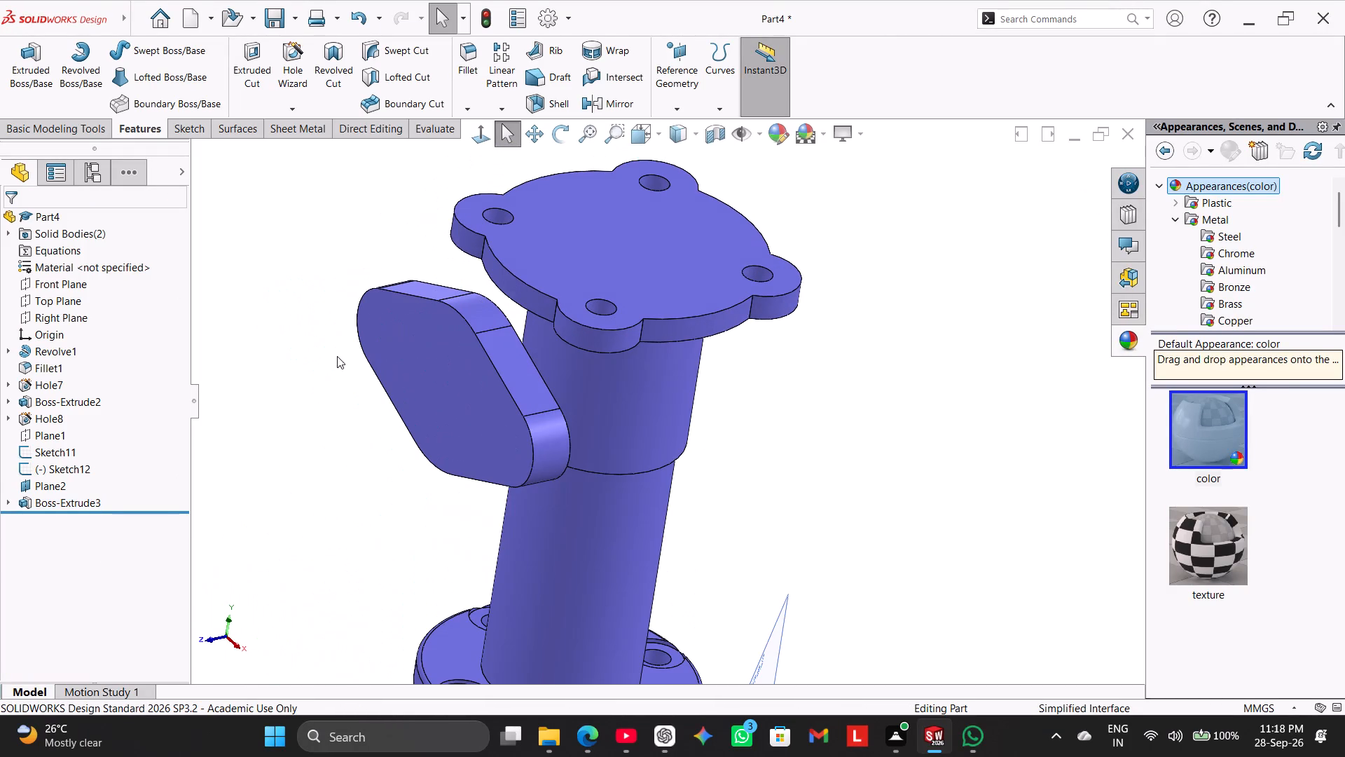
pyautogui.click(46, 71)
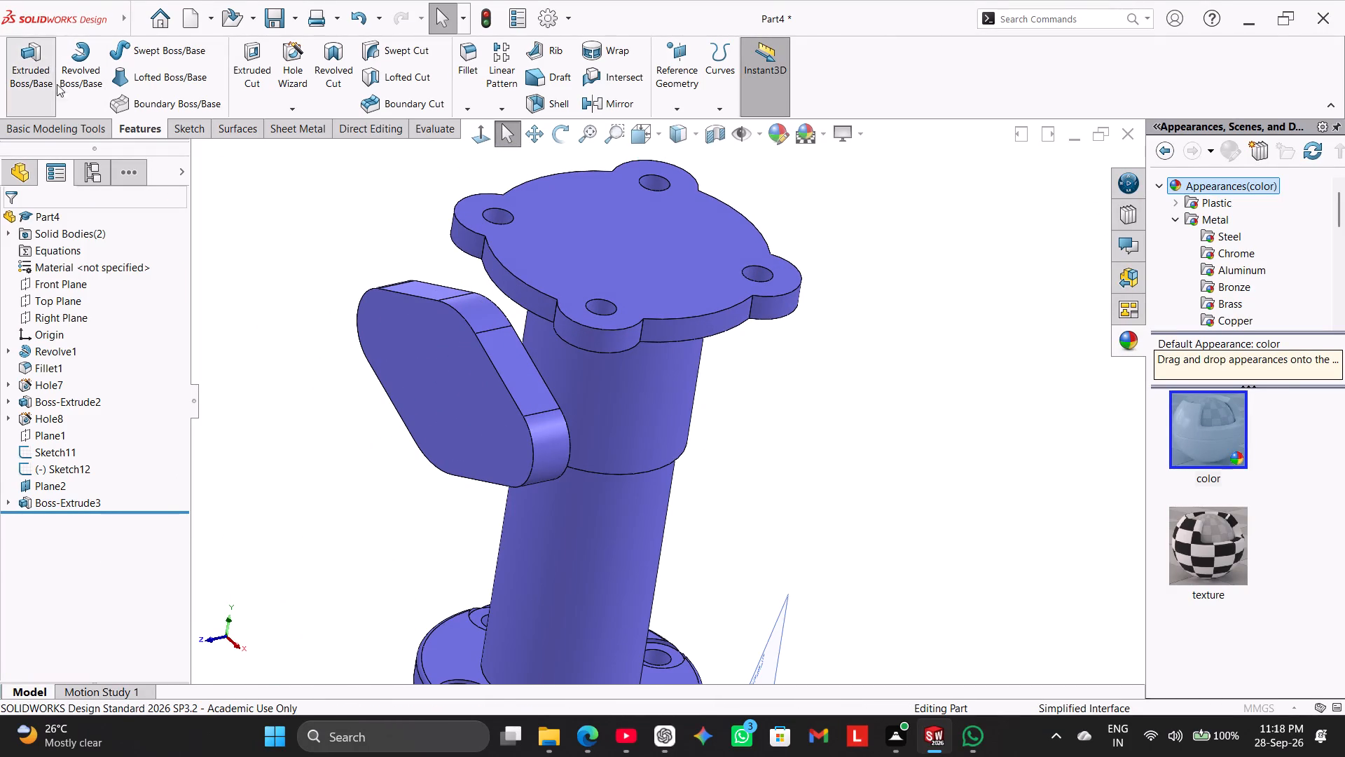
pyautogui.click(202, 146)
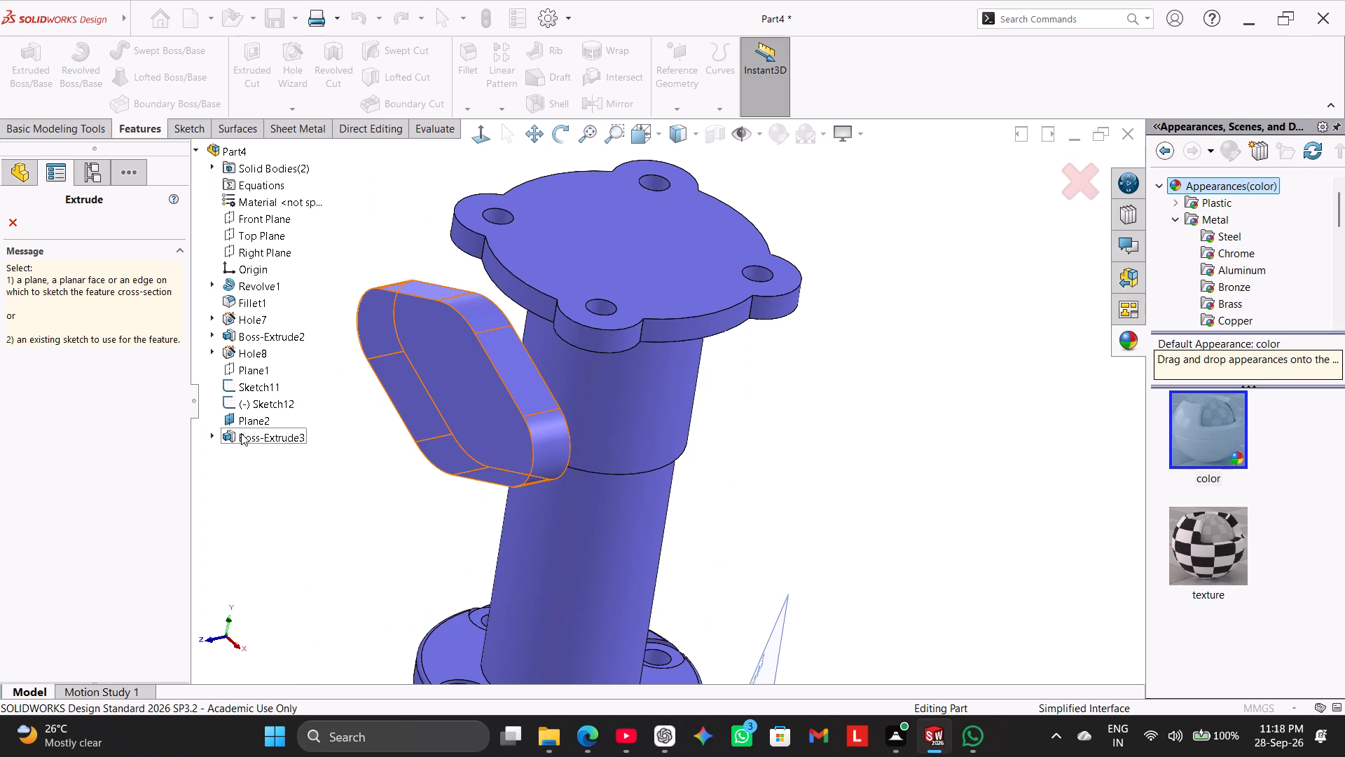
pyautogui.click(218, 434)
pyautogui.click(259, 458)
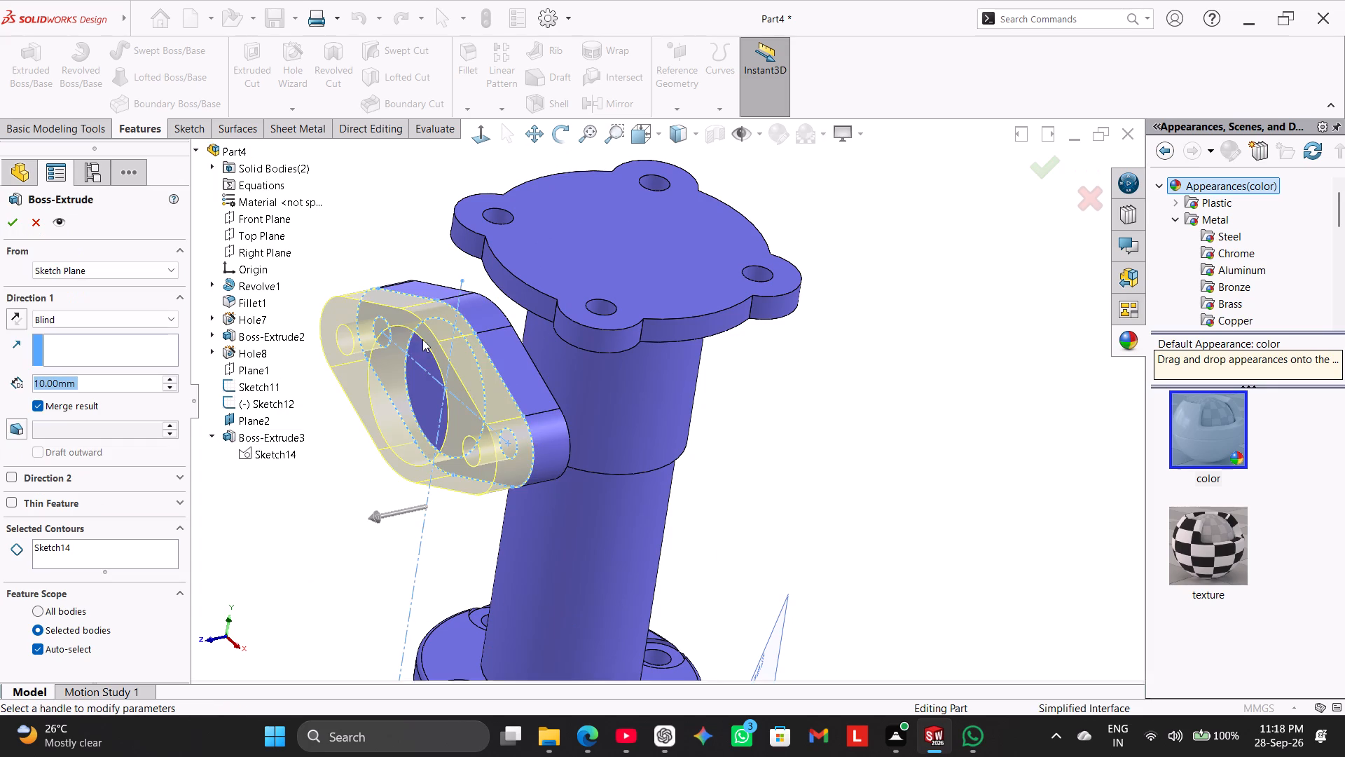
pyautogui.rightClick(151, 545)
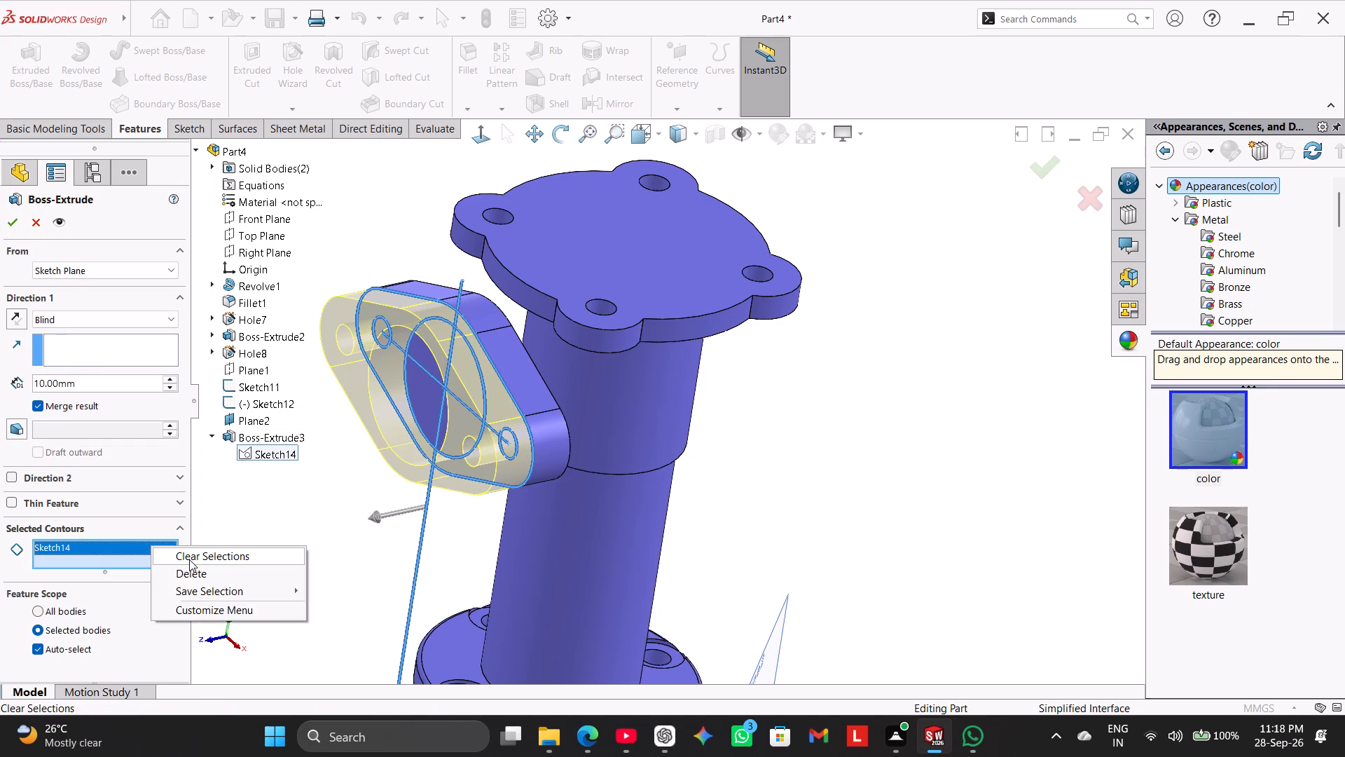
pyautogui.click(189, 553)
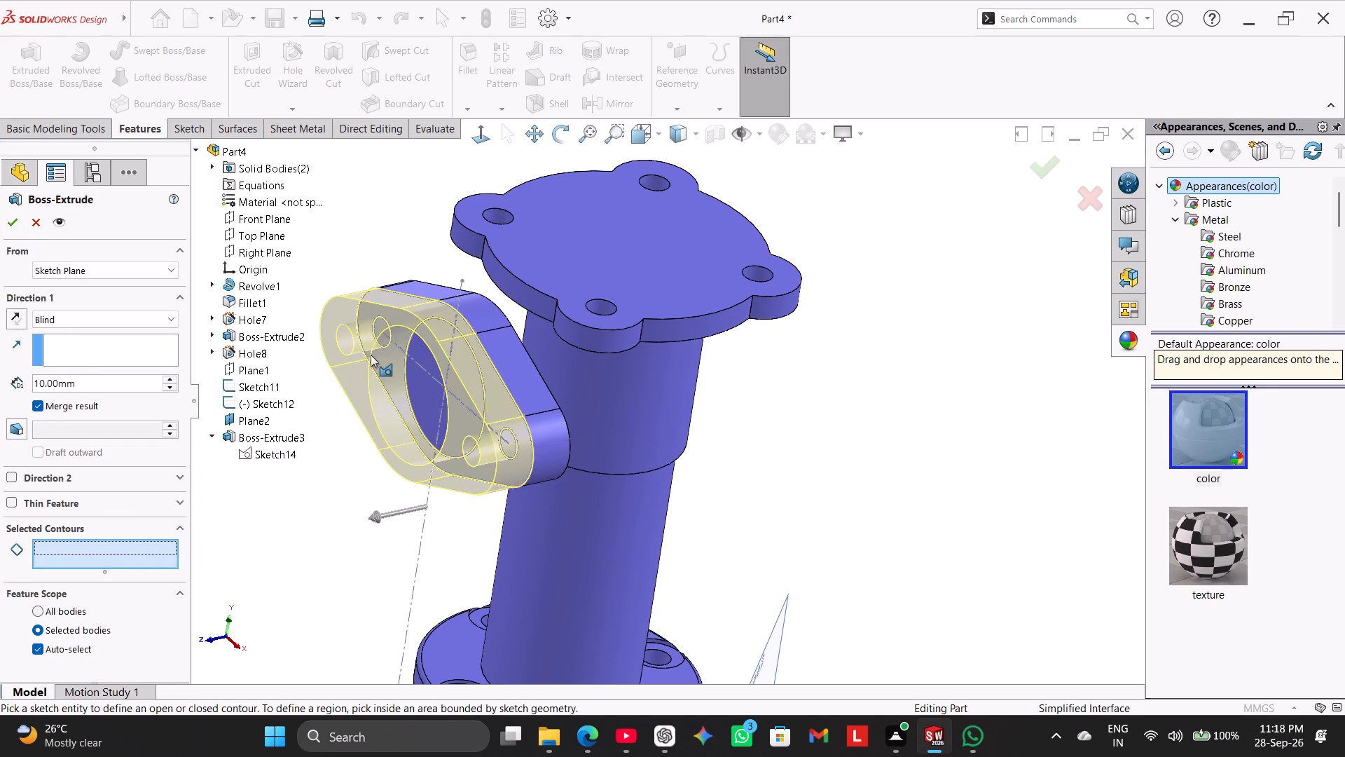
pyautogui.moveTo(268, 513); pyautogui.dragTo(279, 518, button='middle')
pyautogui.moveTo(279, 518); pyautogui.dragTo(312, 526, button='middle')
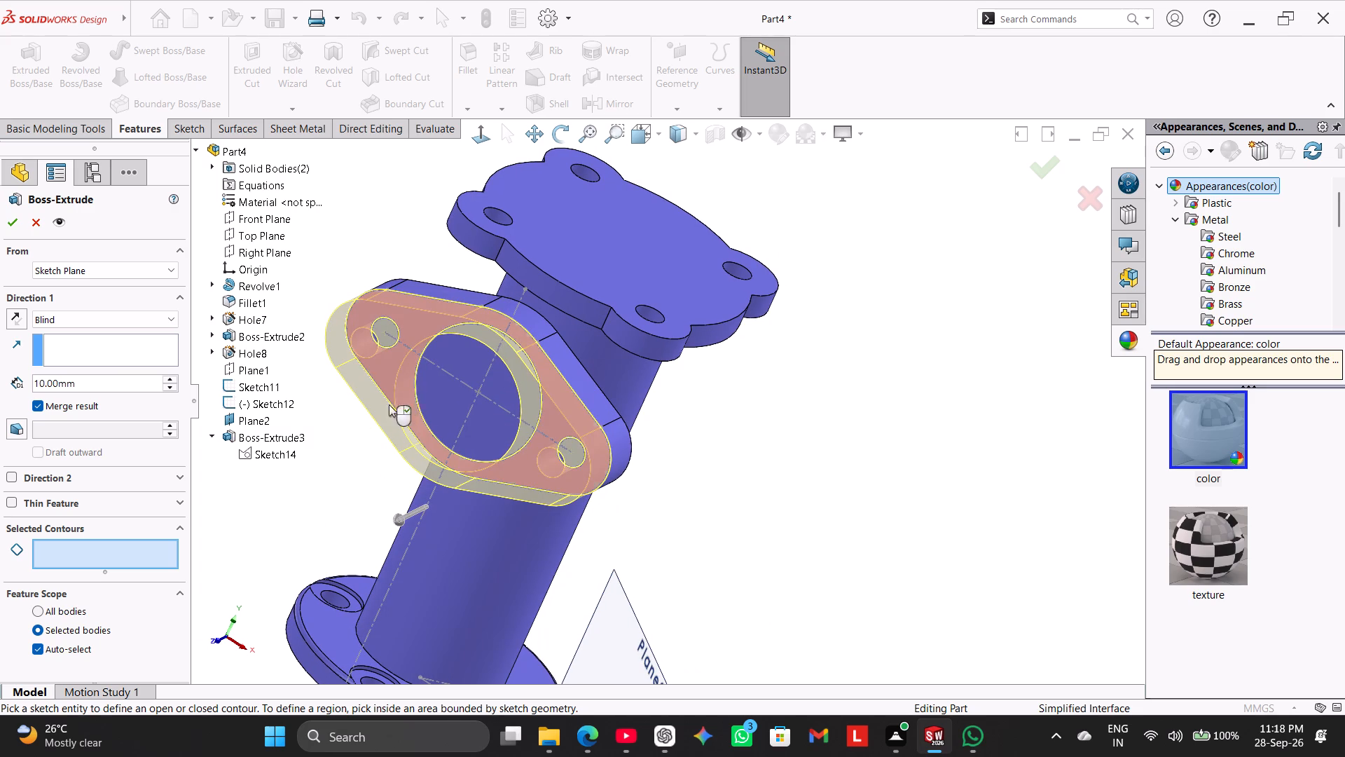
pyautogui.moveTo(326, 528); pyautogui.dragTo(369, 515, button='middle')
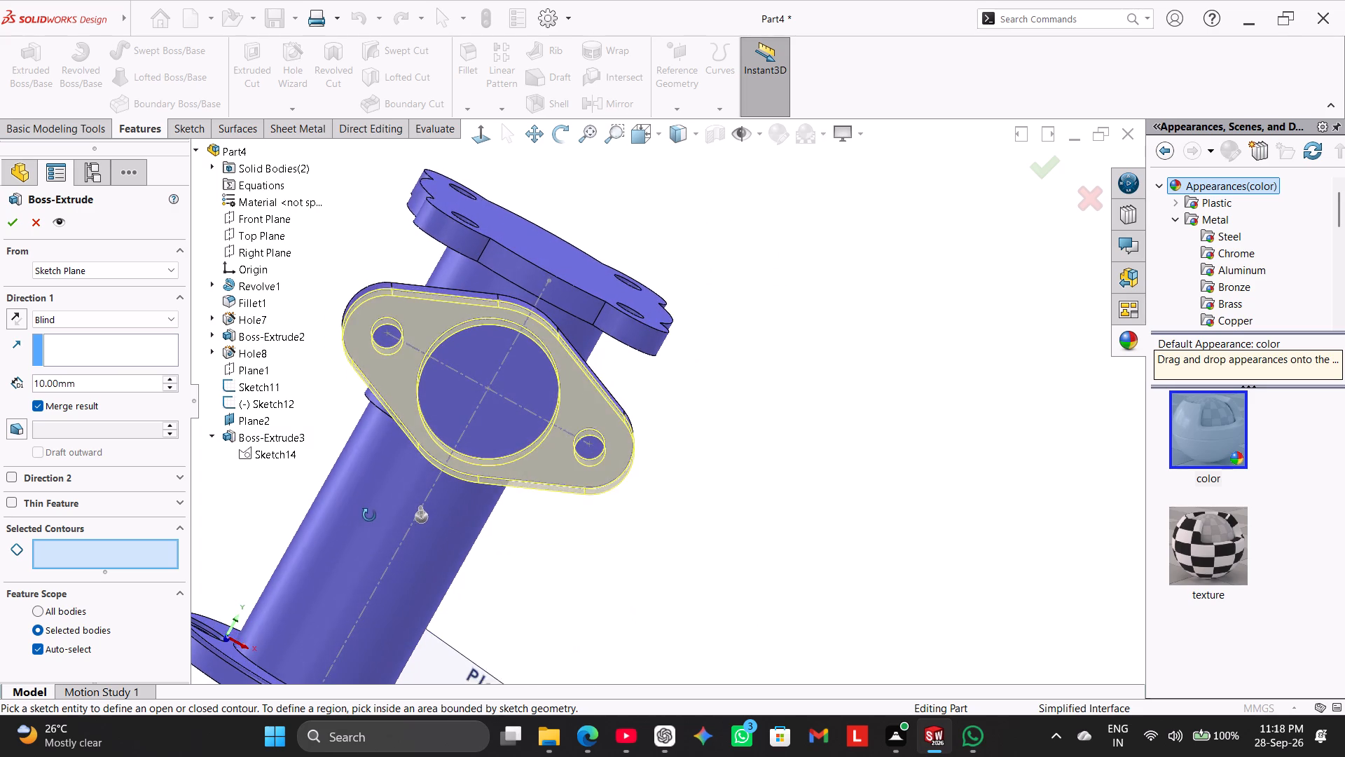
pyautogui.moveTo(369, 515); pyautogui.dragTo(369, 518, button='middle')
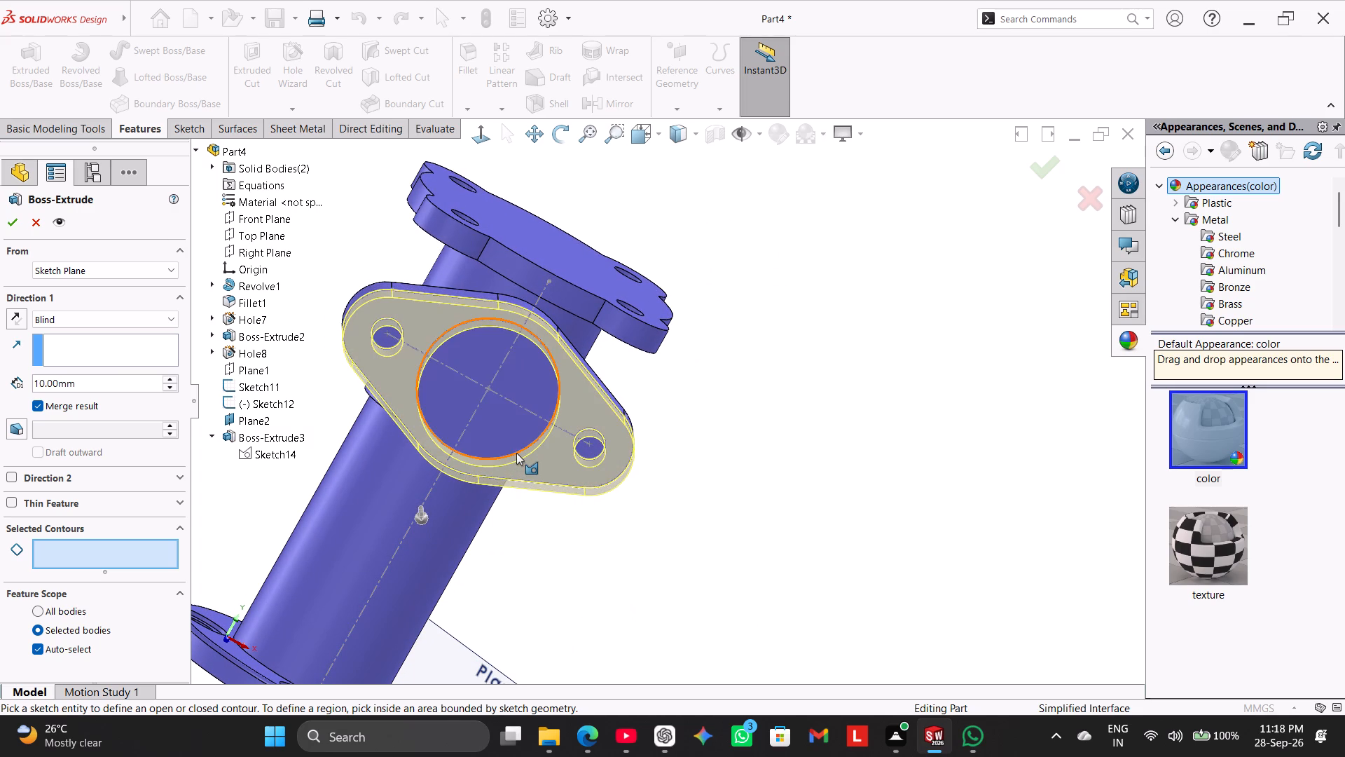
pyautogui.click(516, 453)
pyautogui.moveTo(769, 452); pyautogui.dragTo(691, 514, button='middle')
pyautogui.scroll(2, 688, 508)
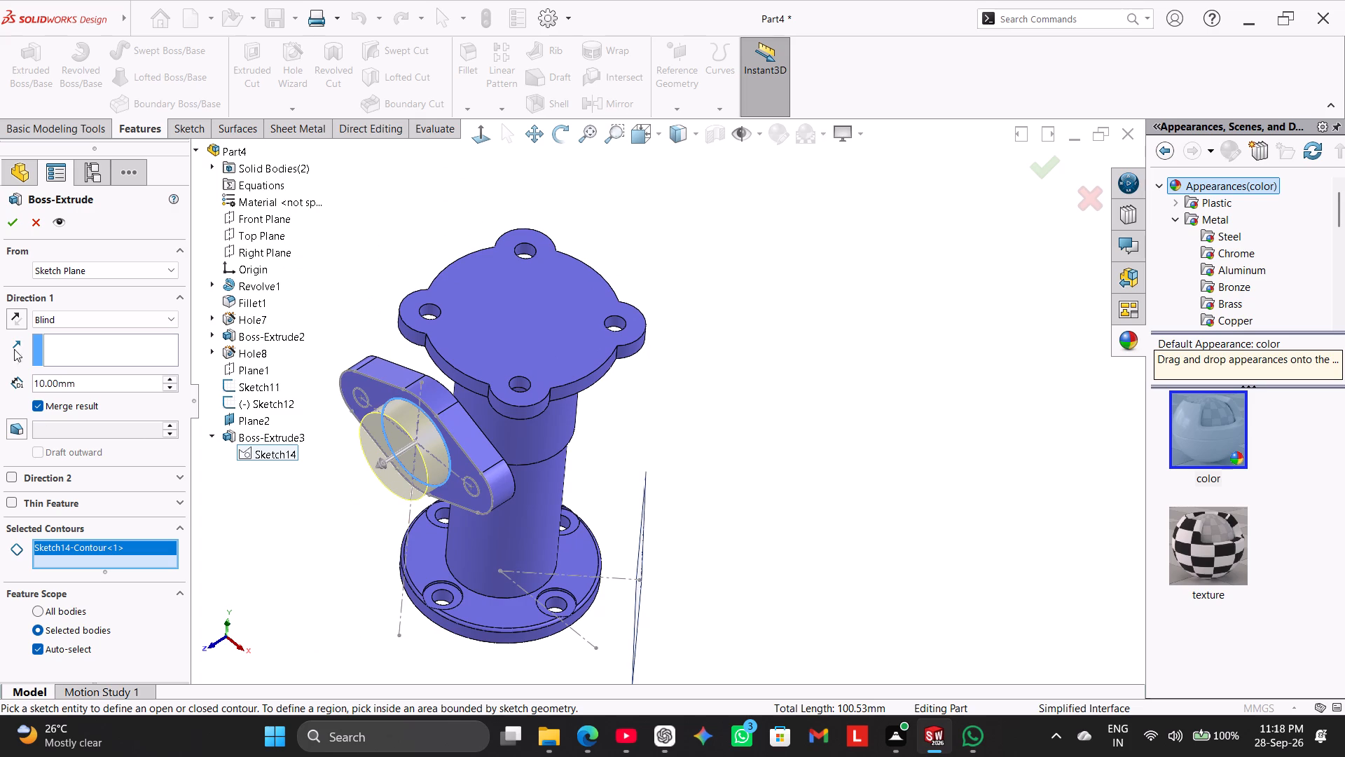
pyautogui.click(15, 314)
pyautogui.moveTo(266, 537); pyautogui.dragTo(253, 533, button='middle')
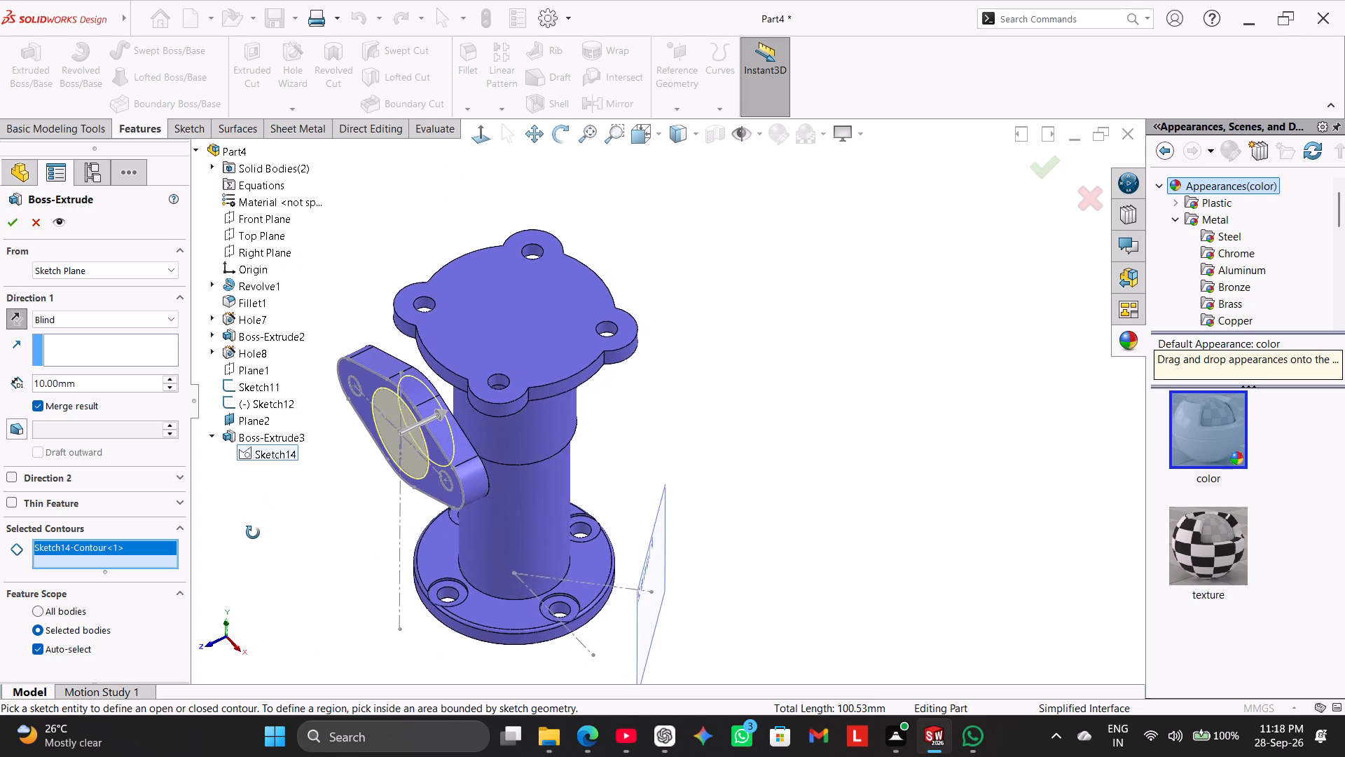
pyautogui.moveTo(253, 533); pyautogui.dragTo(250, 538, button='middle')
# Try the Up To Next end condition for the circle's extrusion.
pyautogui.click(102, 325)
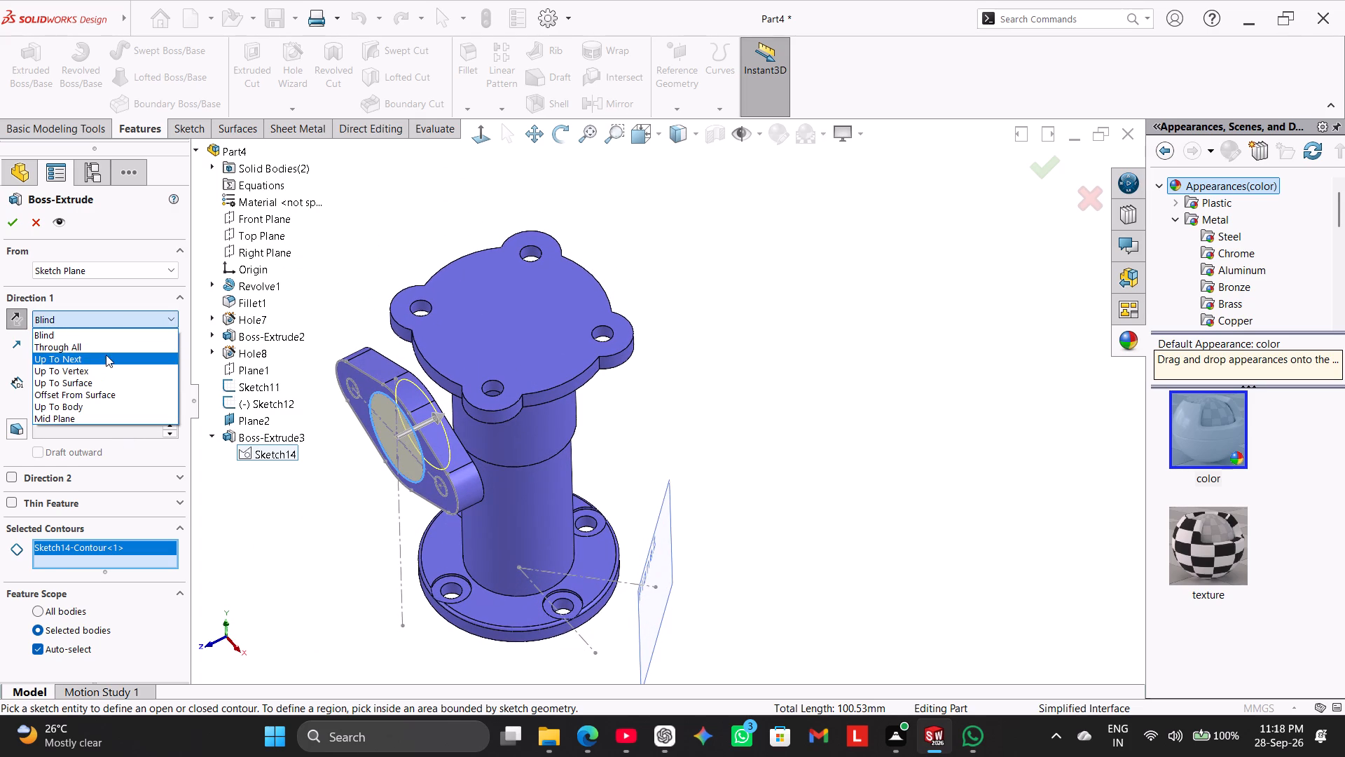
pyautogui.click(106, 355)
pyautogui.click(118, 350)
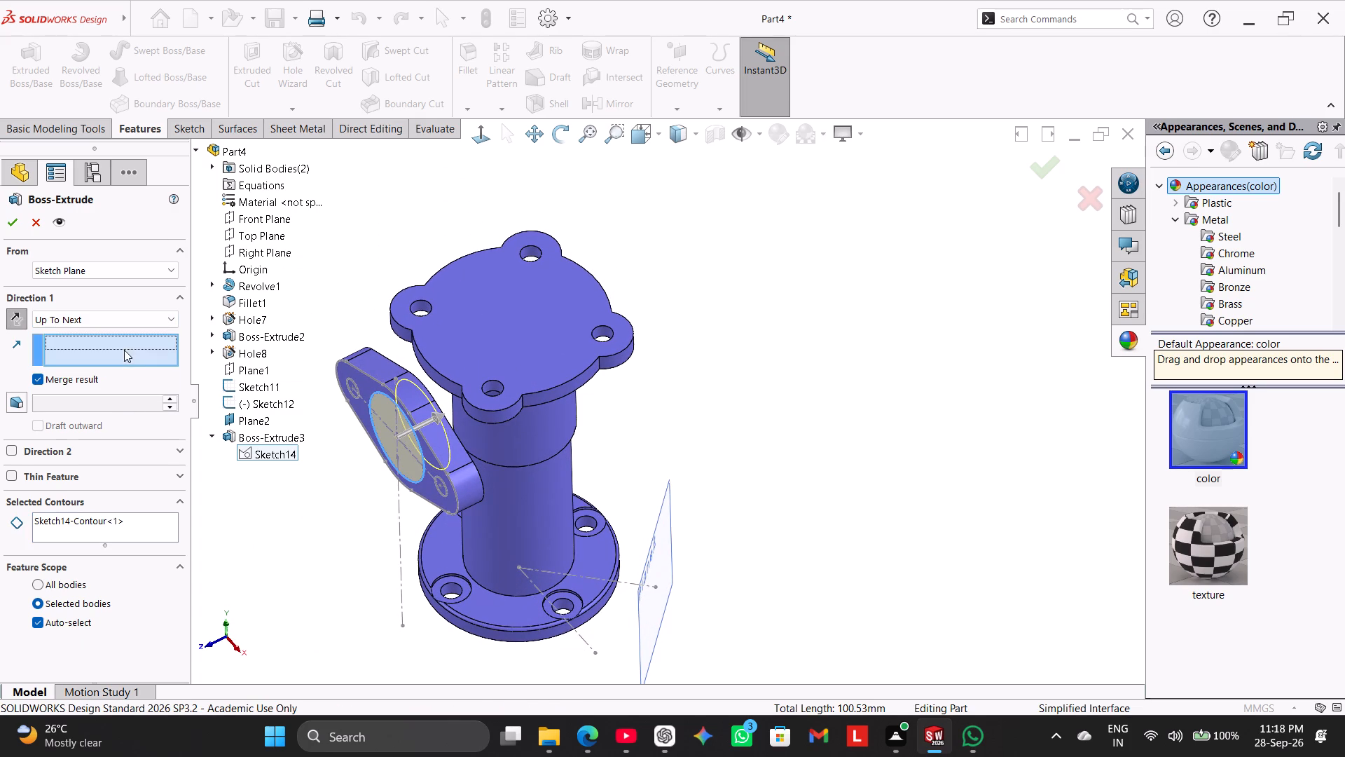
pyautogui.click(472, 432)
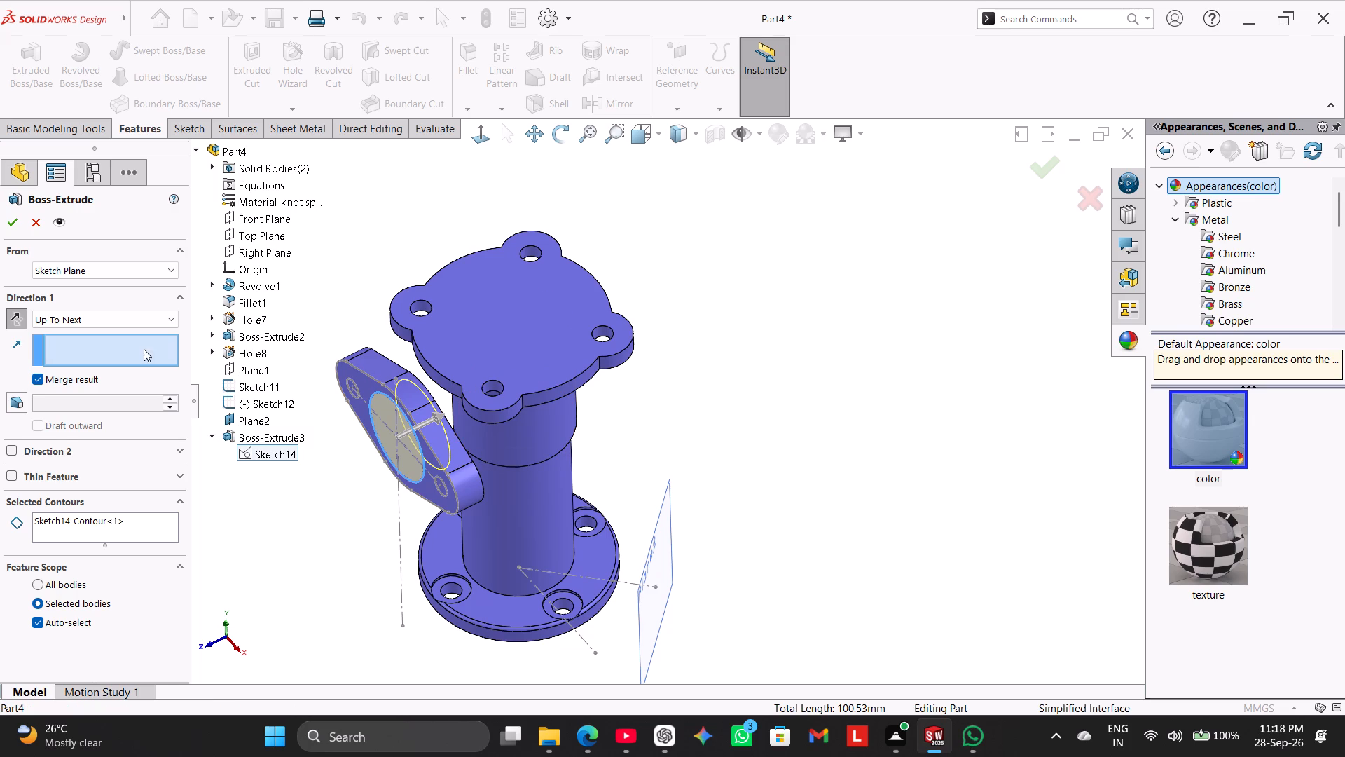
# Extrude the circle Up To Surface, ending at the larger upper cylindrical face of the column.
pyautogui.click(127, 323)
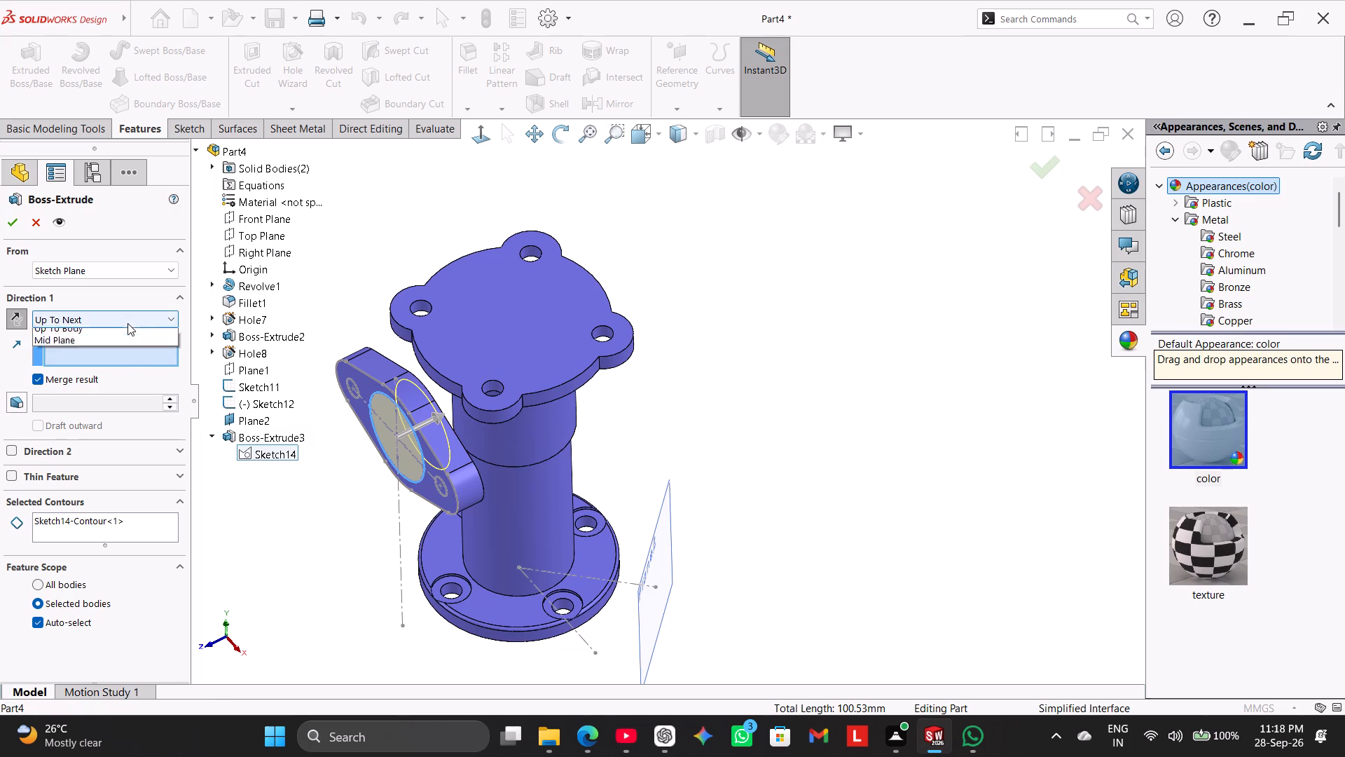
pyautogui.click(130, 379)
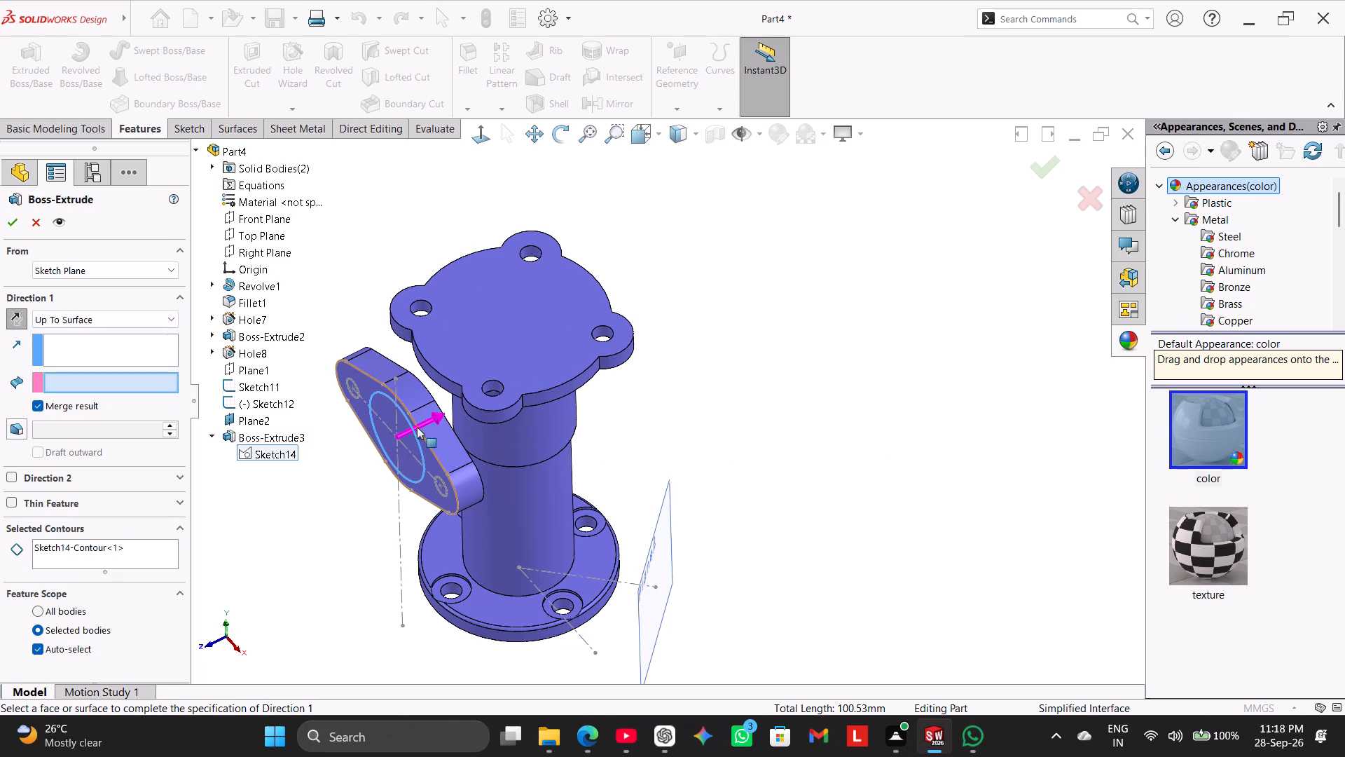
pyautogui.click(486, 429)
pyautogui.moveTo(329, 503); pyautogui.dragTo(275, 465, button='middle')
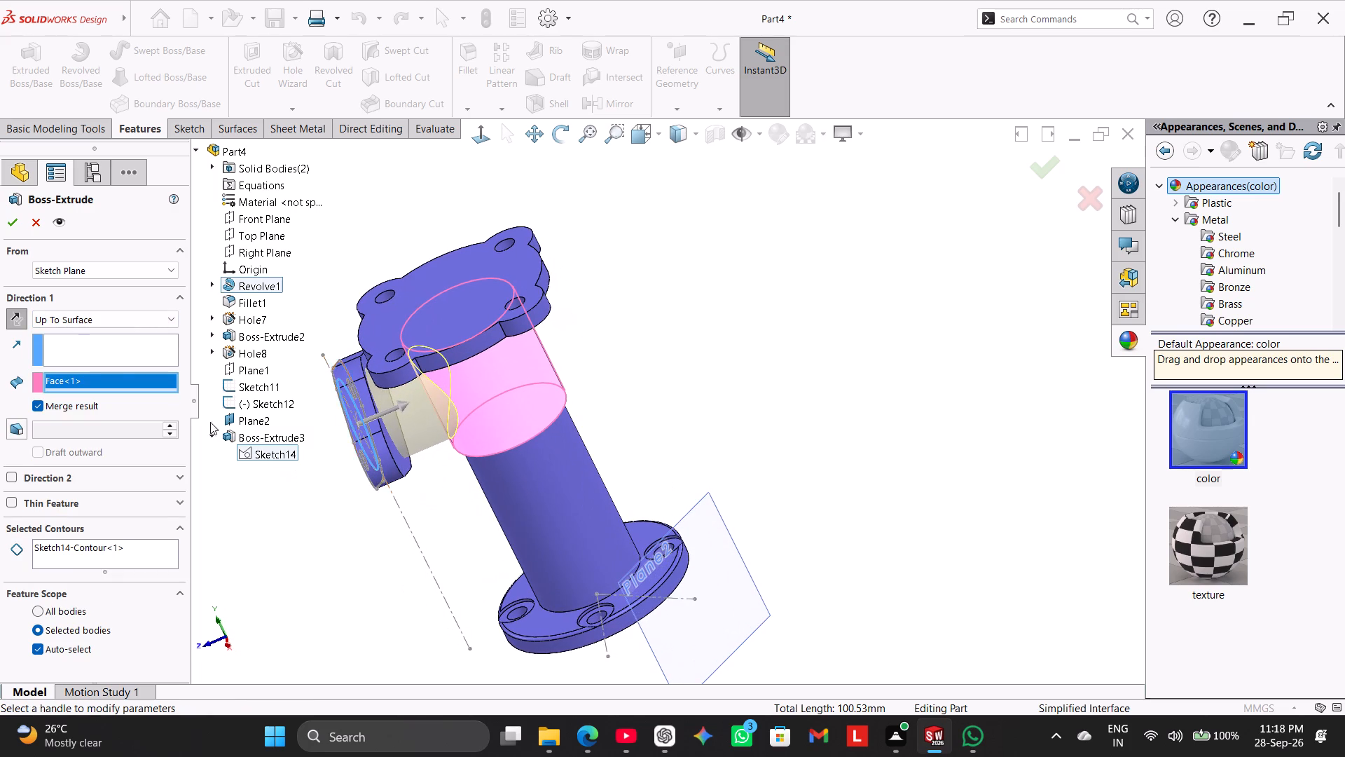
pyautogui.click(11, 225)
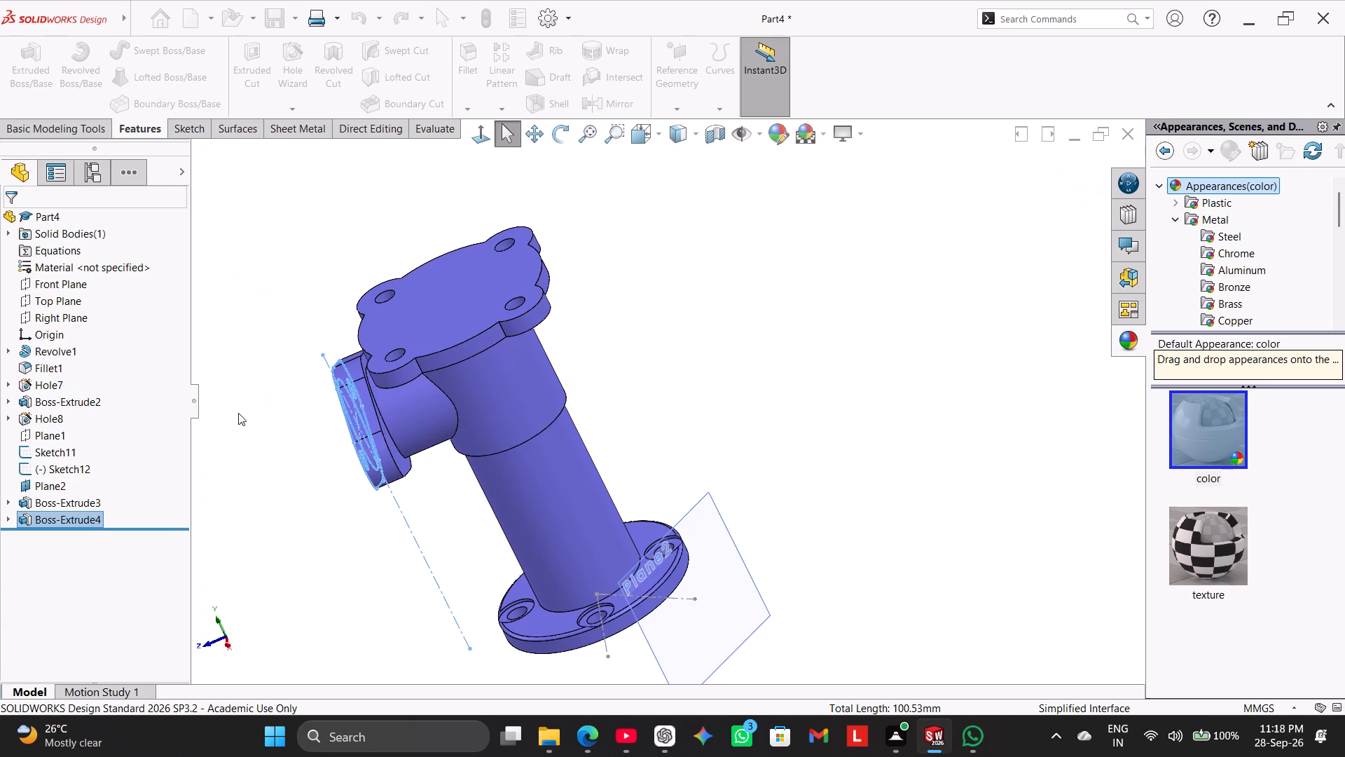
# Edit the side flange extrusion Boss-Extrude3, adding the two 7 mm circles to its selected contours to form the bolt holes.
pyautogui.moveTo(281, 451); pyautogui.dragTo(311, 483, button='middle')
pyautogui.click(273, 458)
pyautogui.moveTo(273, 459); pyautogui.dragTo(604, 229, button='right')
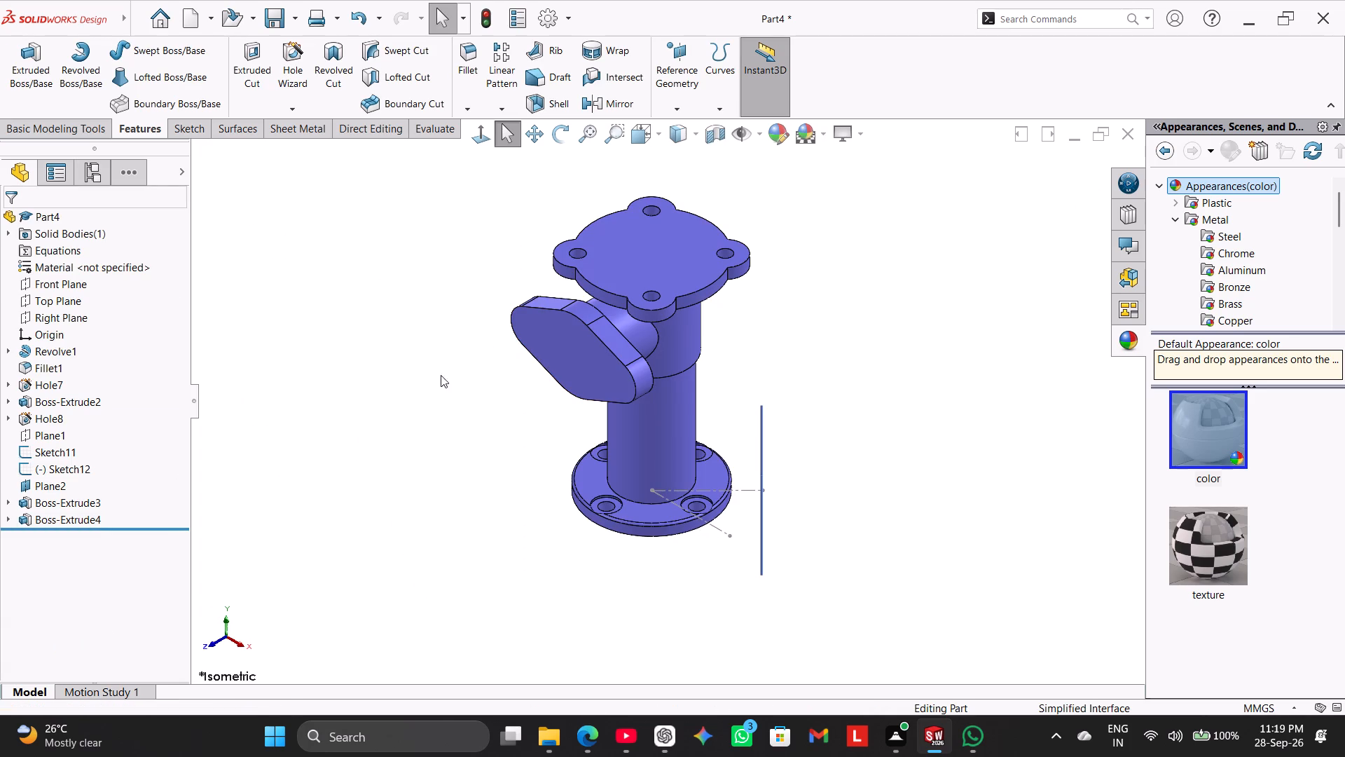
pyautogui.click(13, 500)
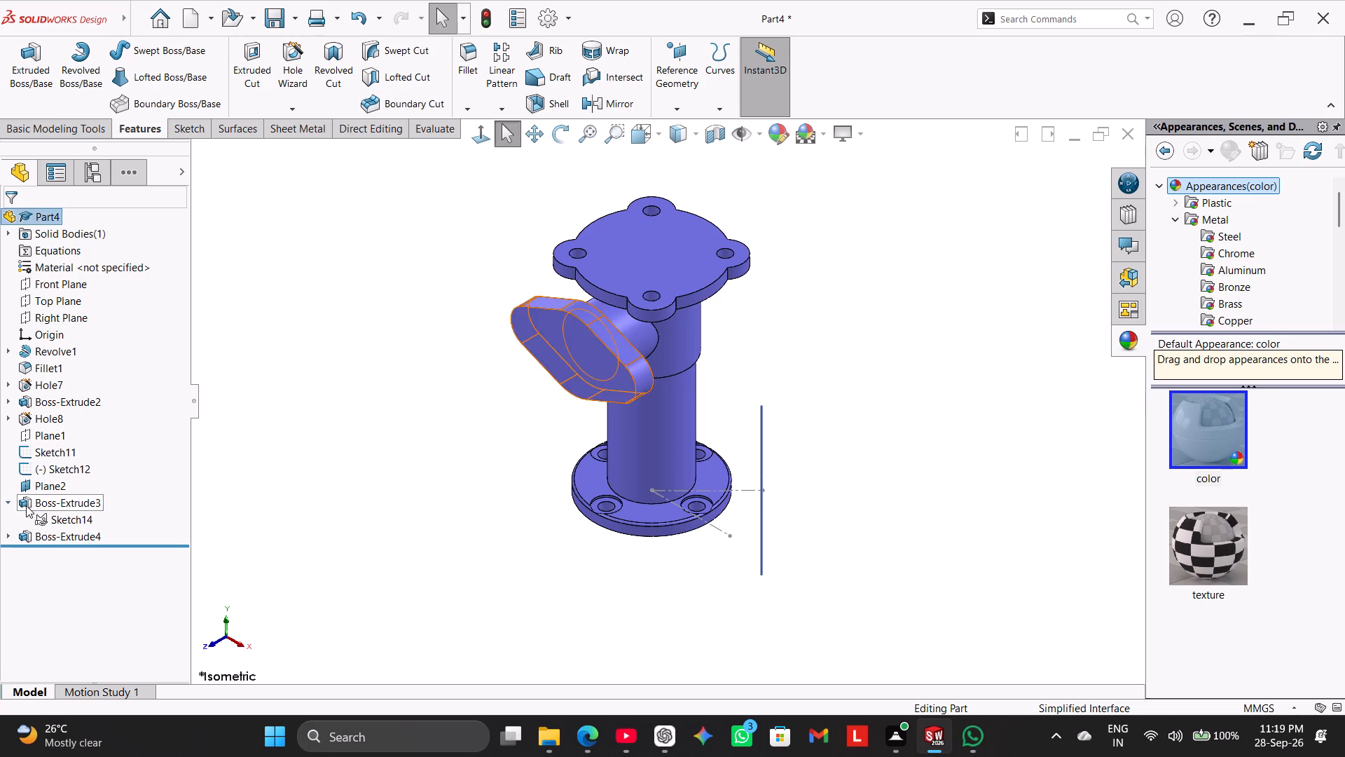
pyautogui.click(46, 516)
pyautogui.click(281, 491)
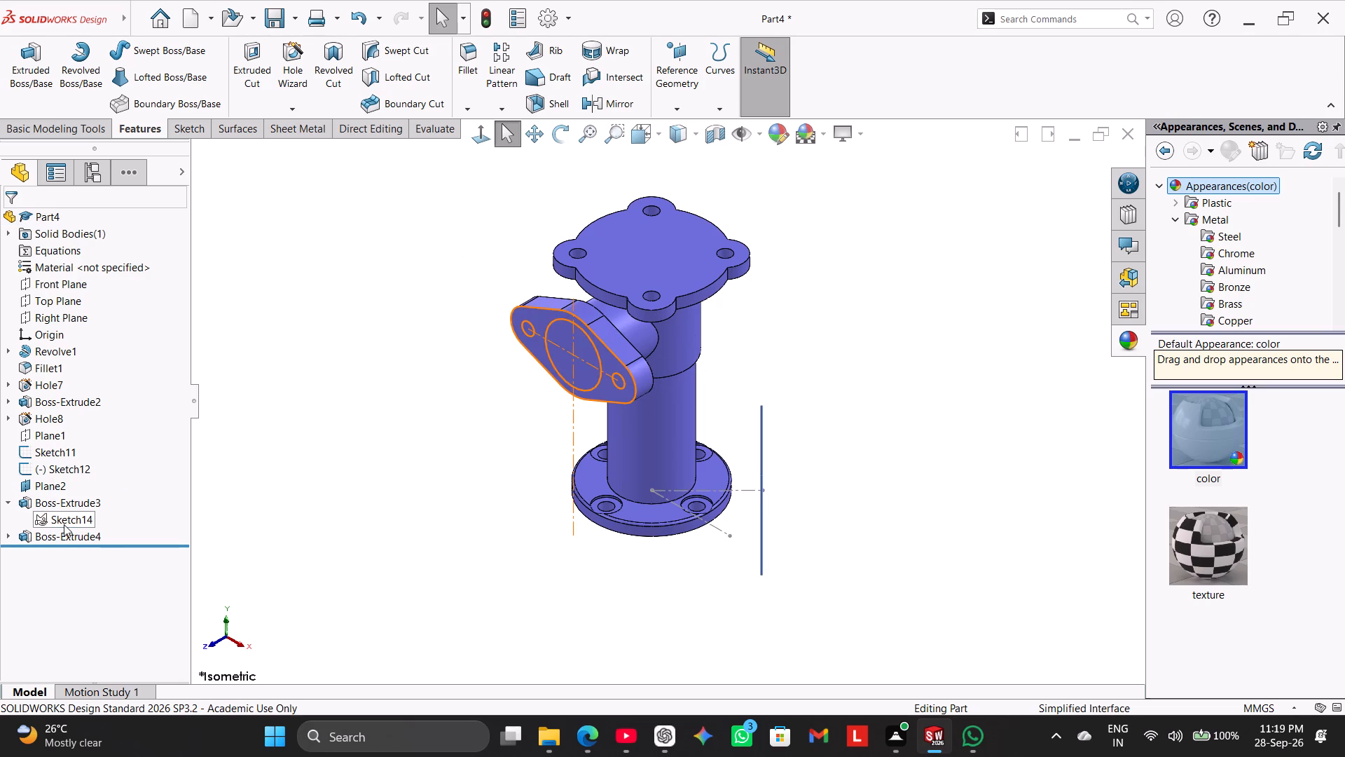
pyautogui.click(53, 503)
pyautogui.click(62, 457)
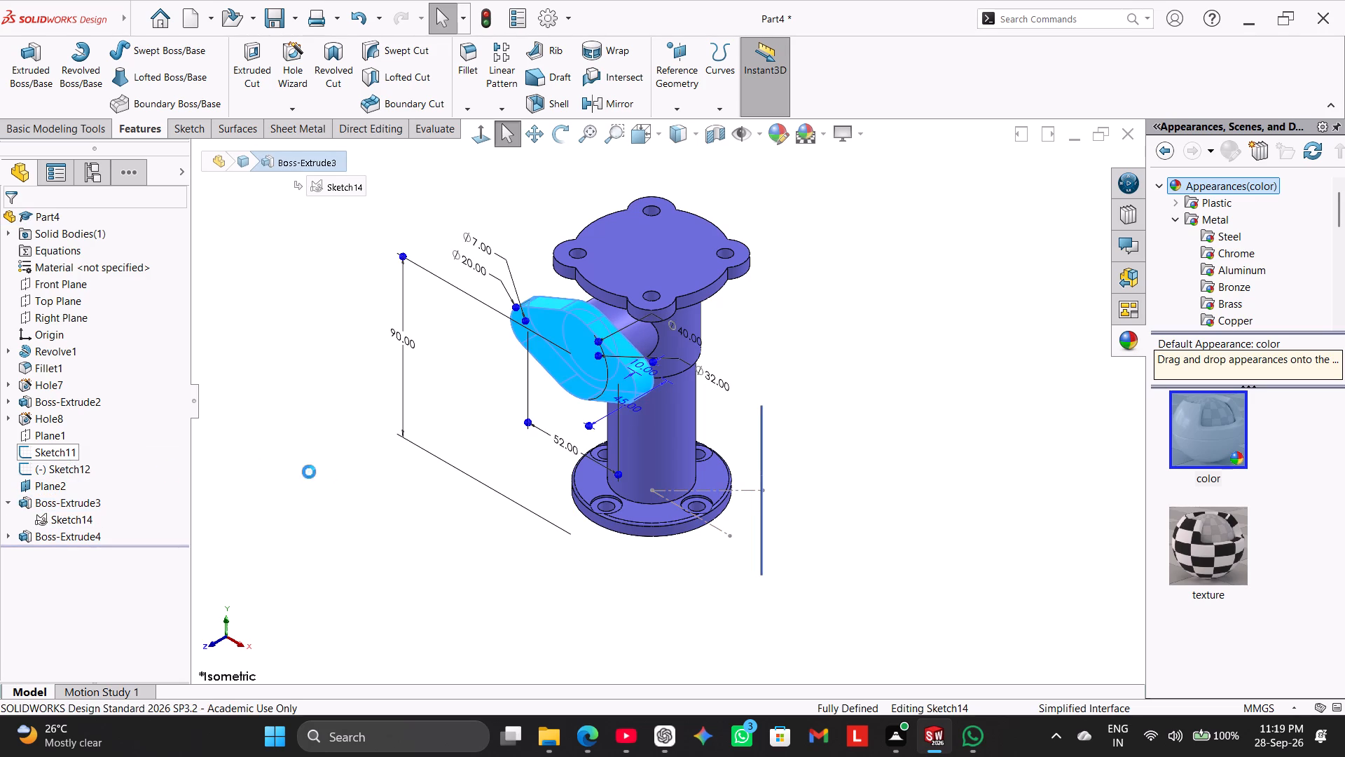
pyautogui.scroll(-2, 511, 409)
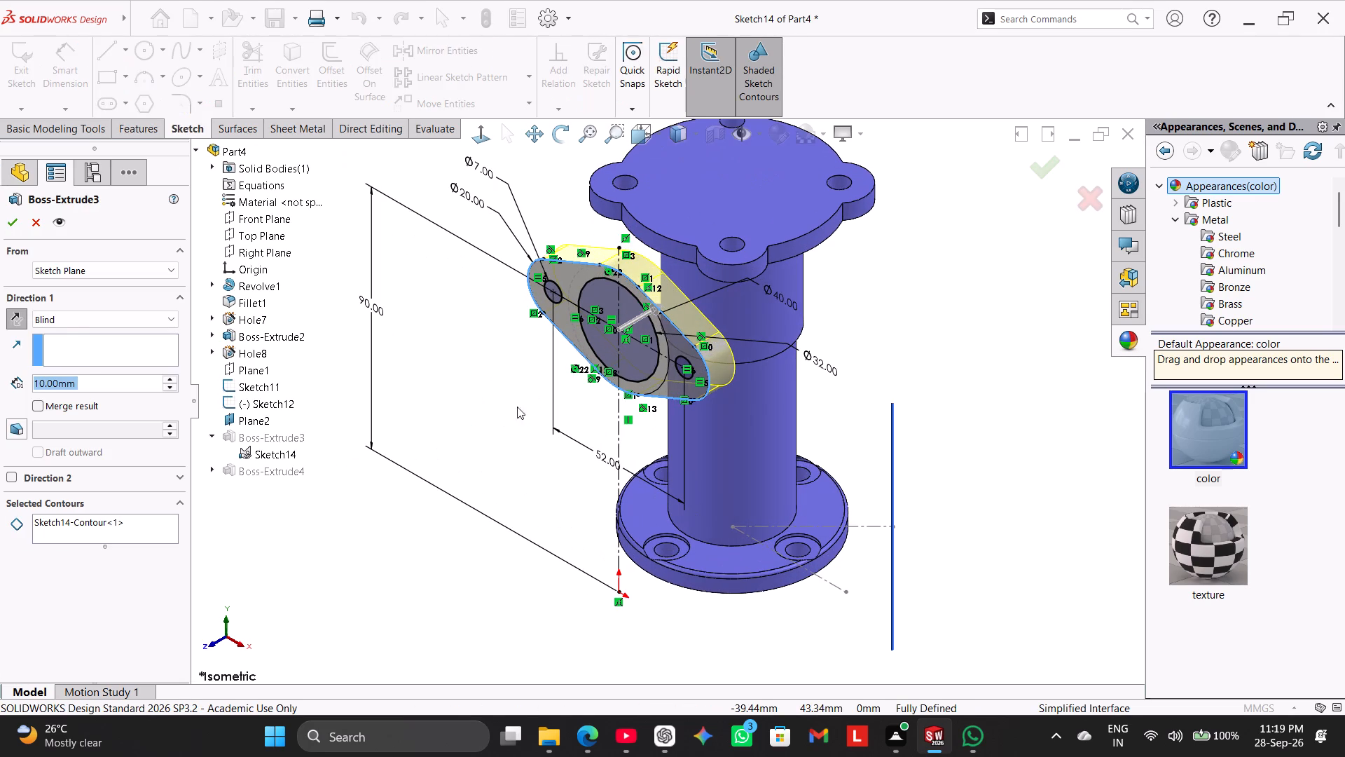
pyautogui.moveTo(539, 398); pyautogui.dragTo(562, 383, button='middle')
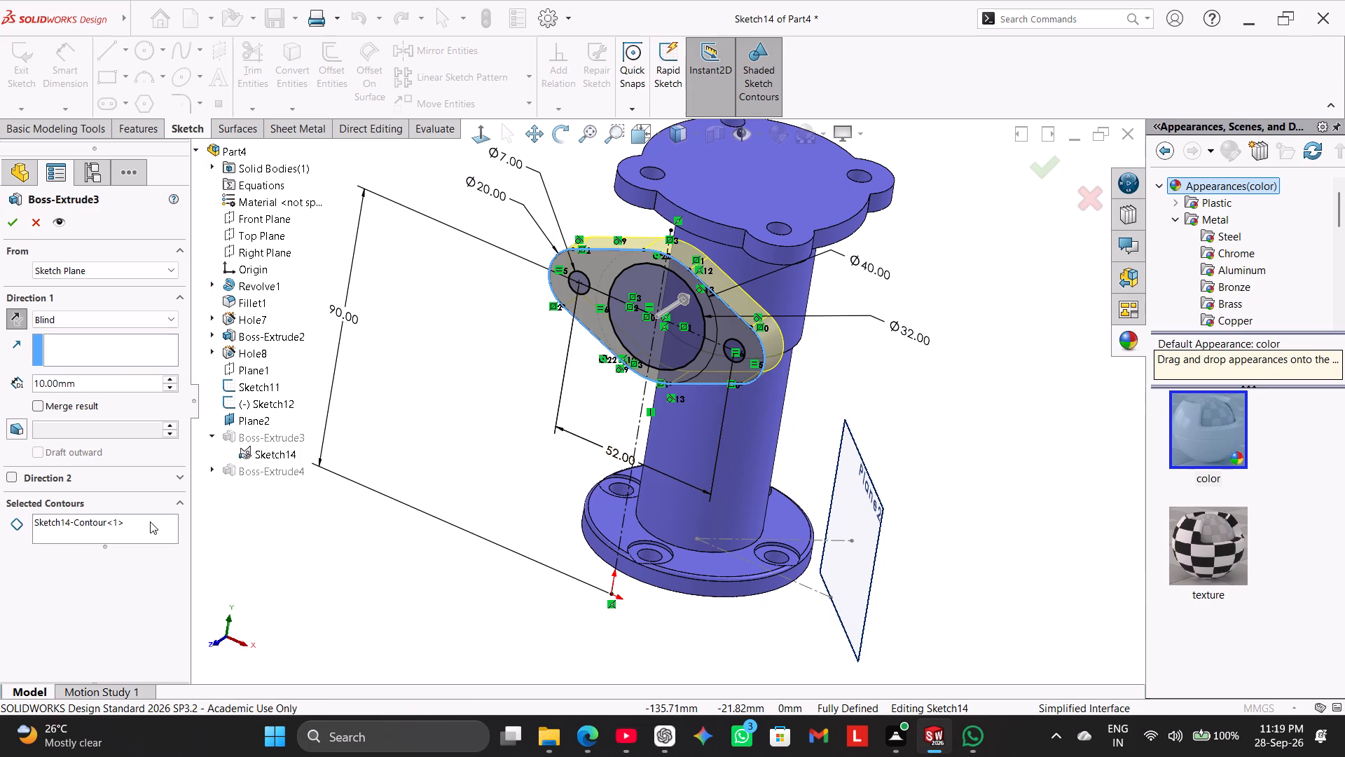
pyautogui.click(150, 521)
pyautogui.click(732, 355)
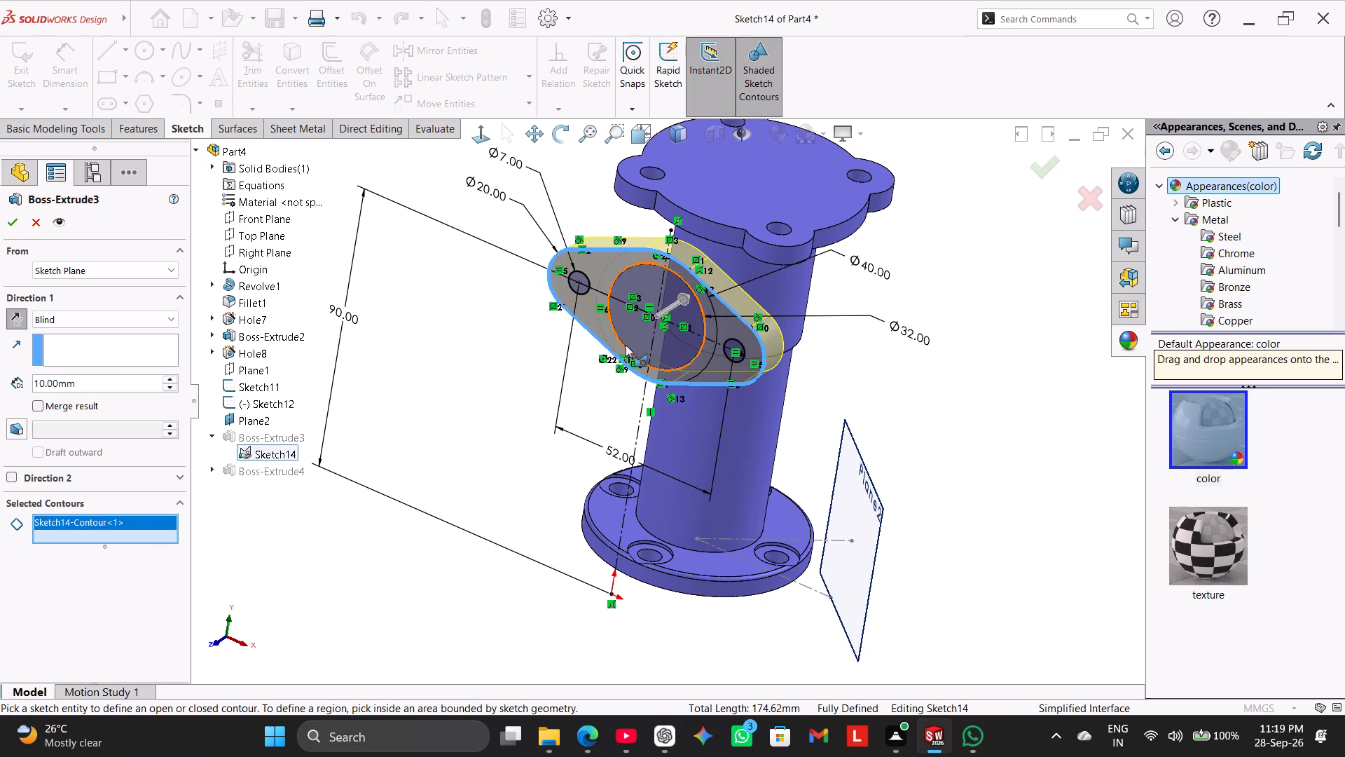
pyautogui.click(741, 362)
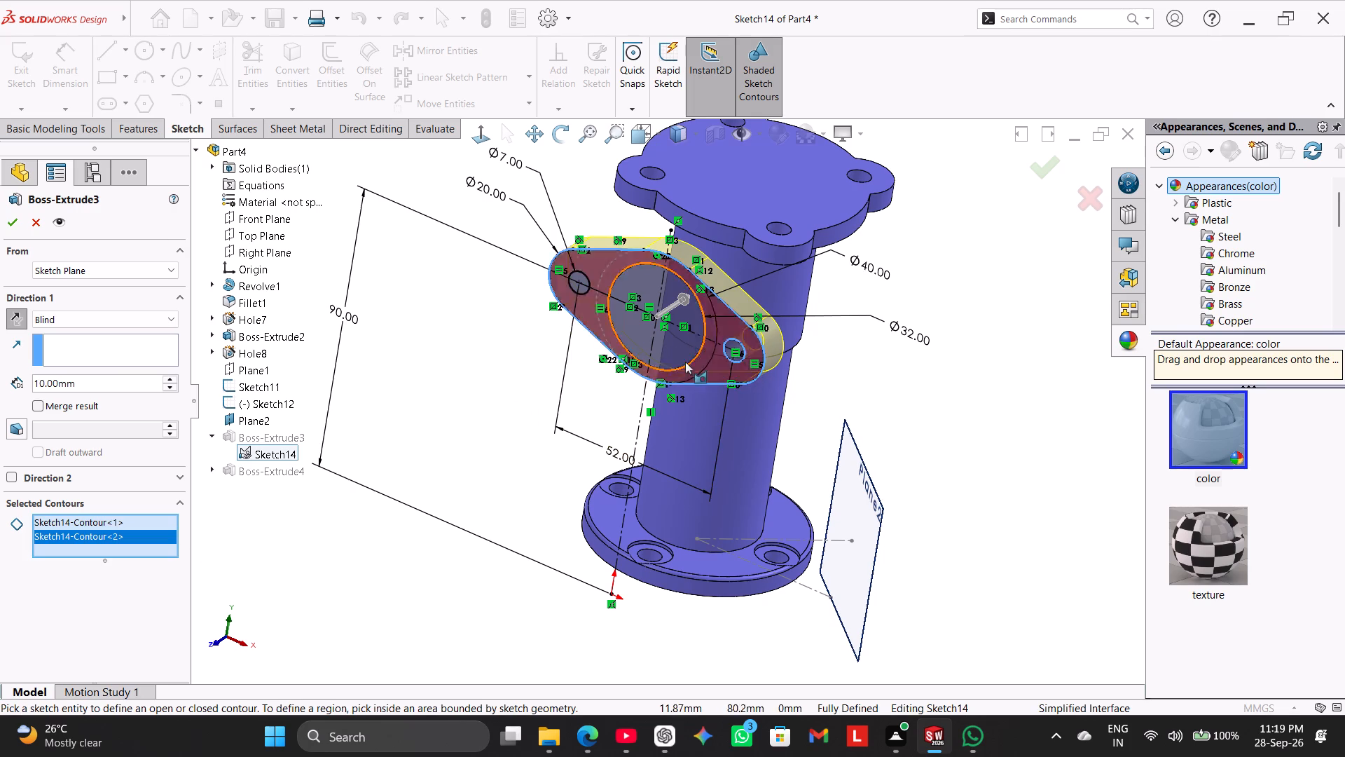
pyautogui.click(584, 291)
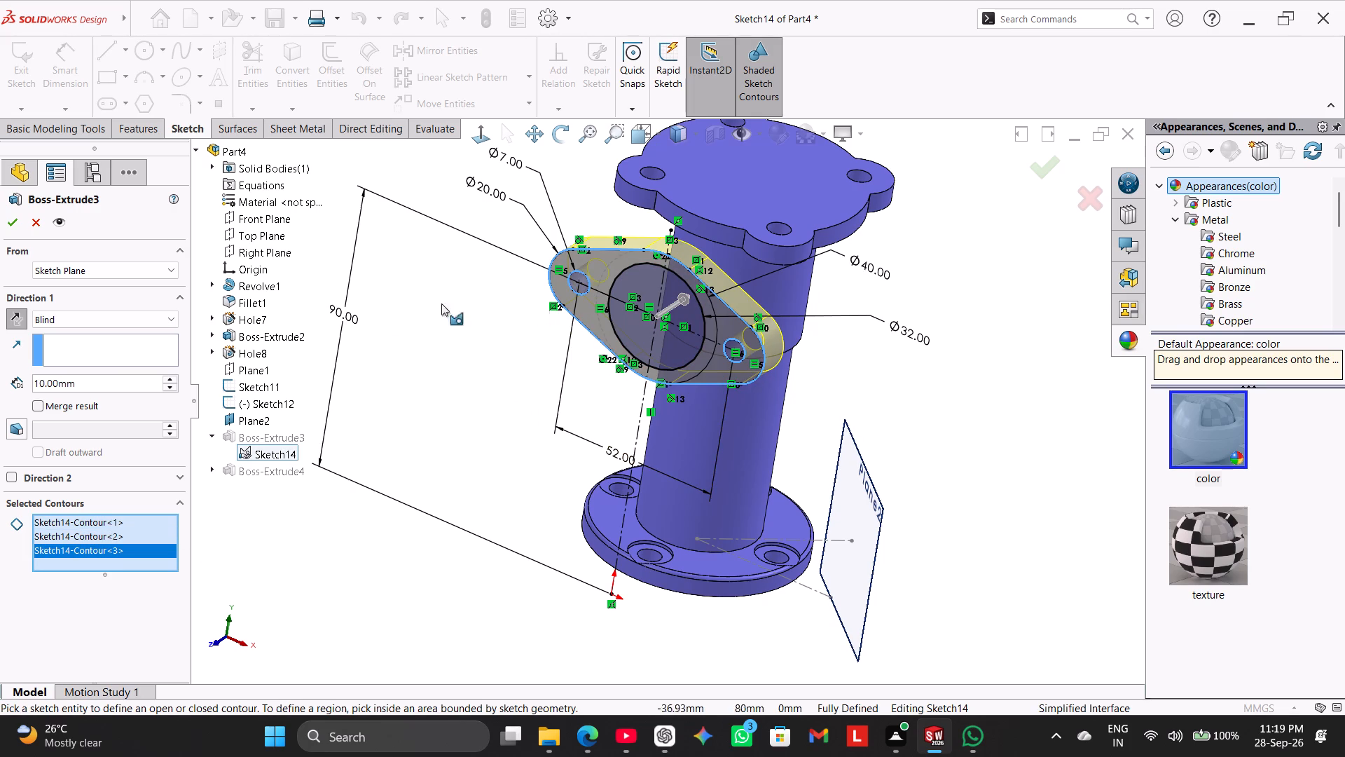
pyautogui.click(11, 227)
# Examine the solid interior of the part in a section view cut on the Right Plane and seen face-on, and turn the section off.
pyautogui.moveTo(329, 407); pyautogui.dragTo(368, 362, button='right')
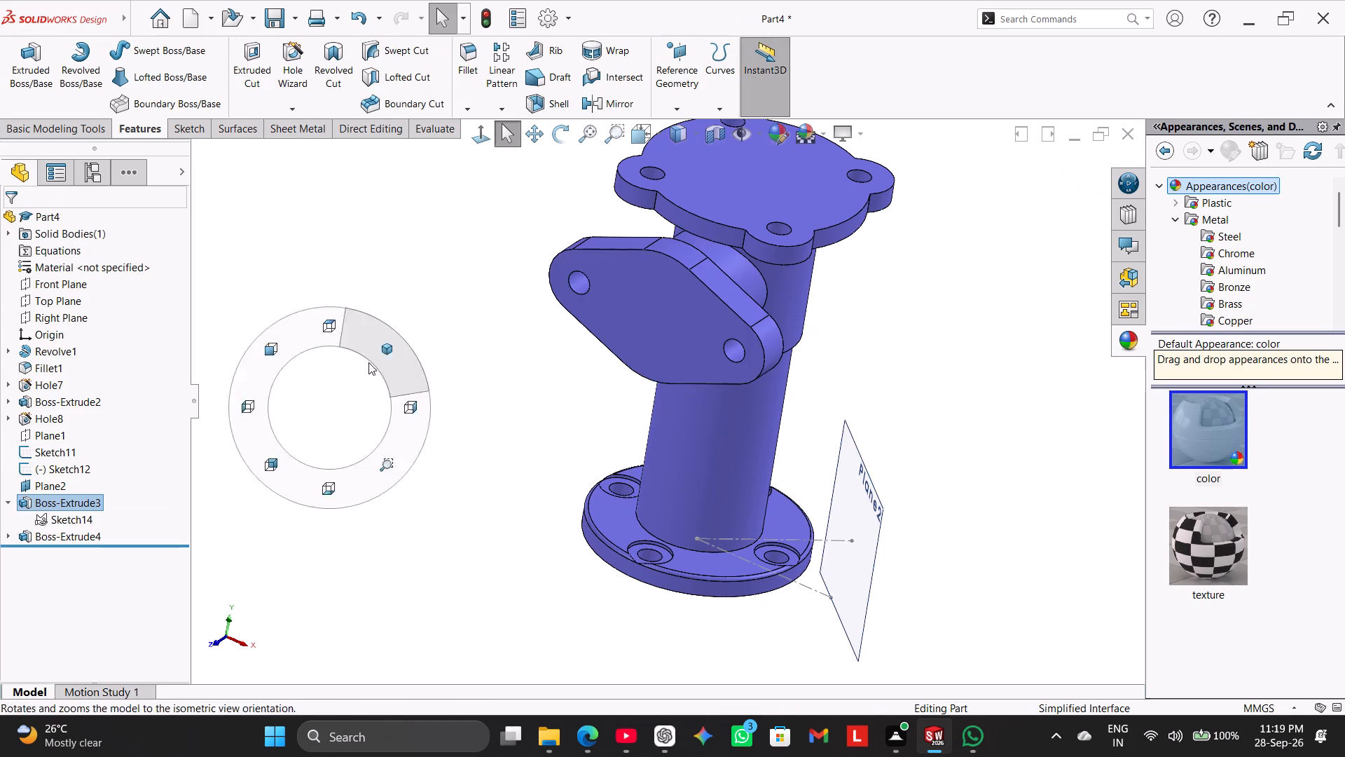
pyautogui.moveTo(368, 362); pyautogui.dragTo(395, 348, button='right')
pyautogui.moveTo(312, 417); pyautogui.dragTo(457, 315, button='right')
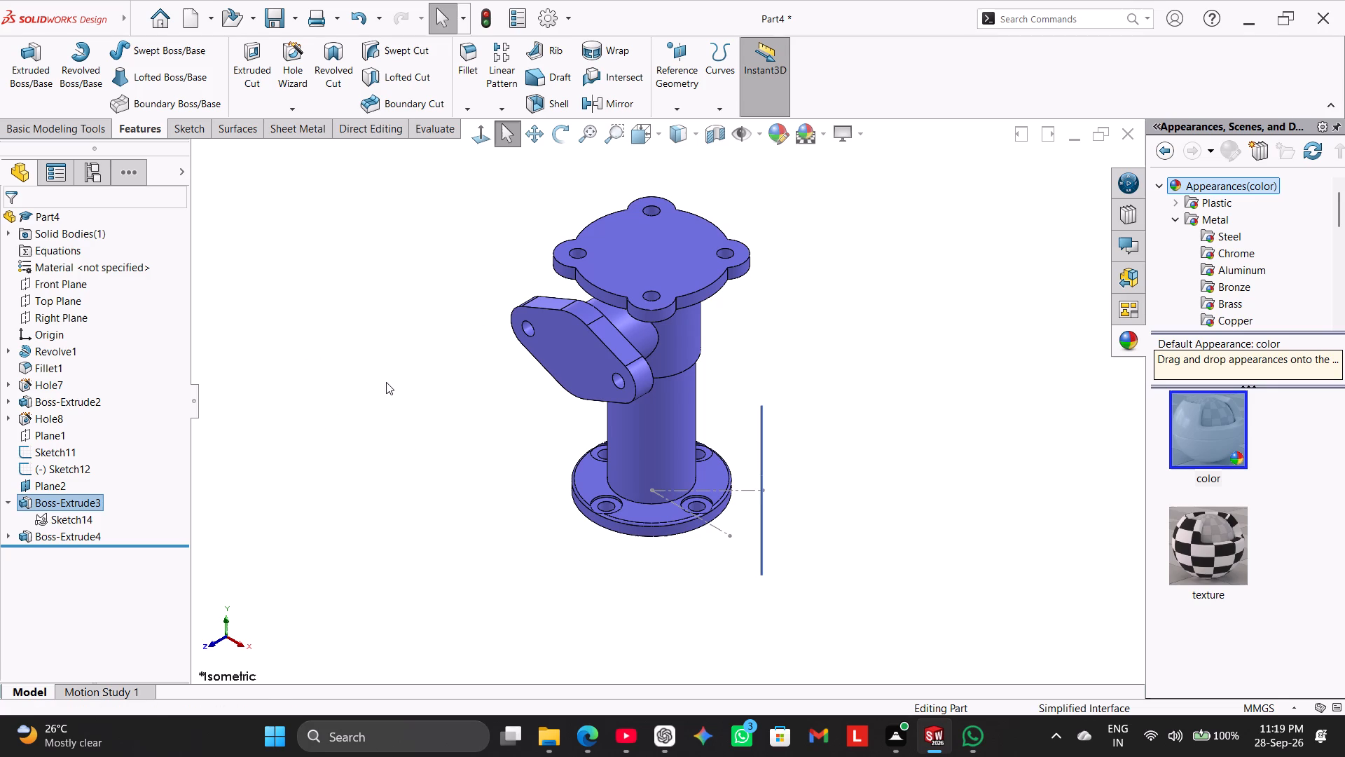
pyautogui.click(710, 135)
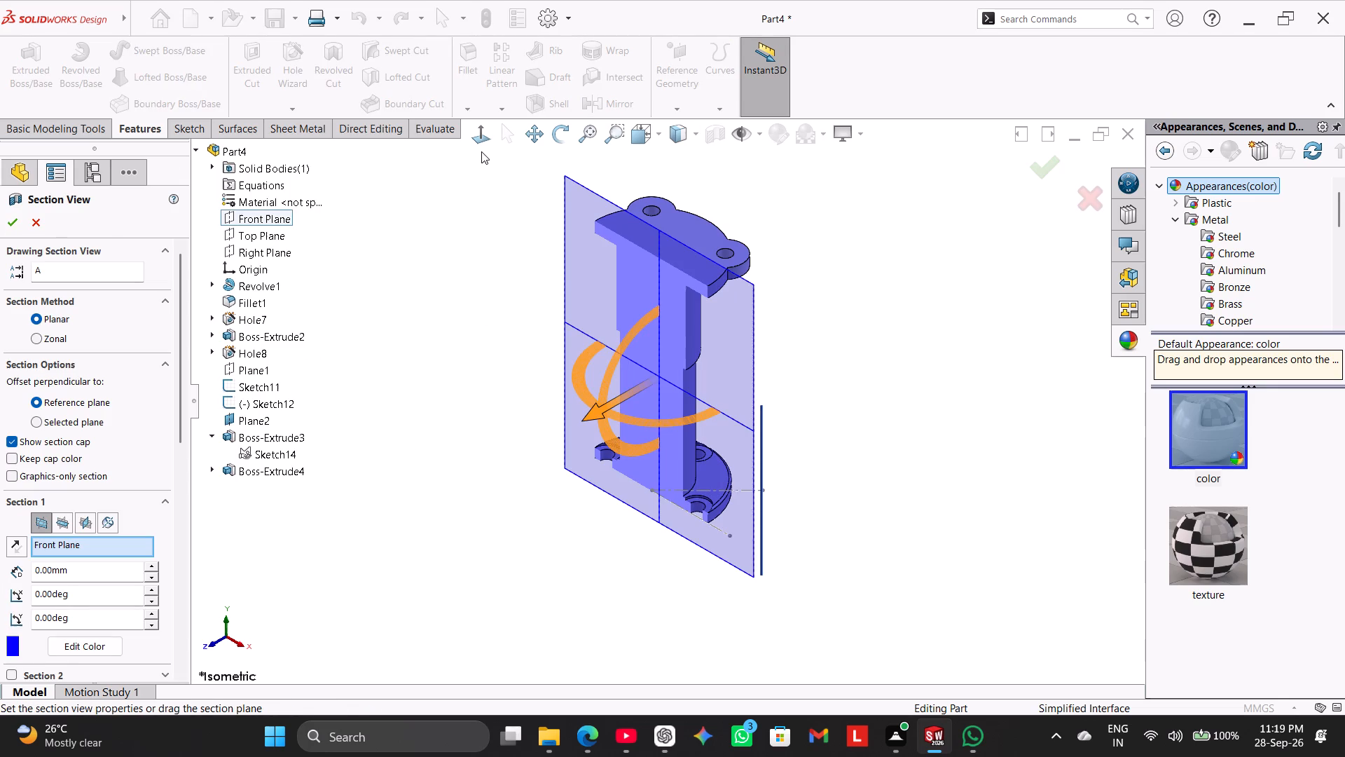
pyautogui.click(67, 521)
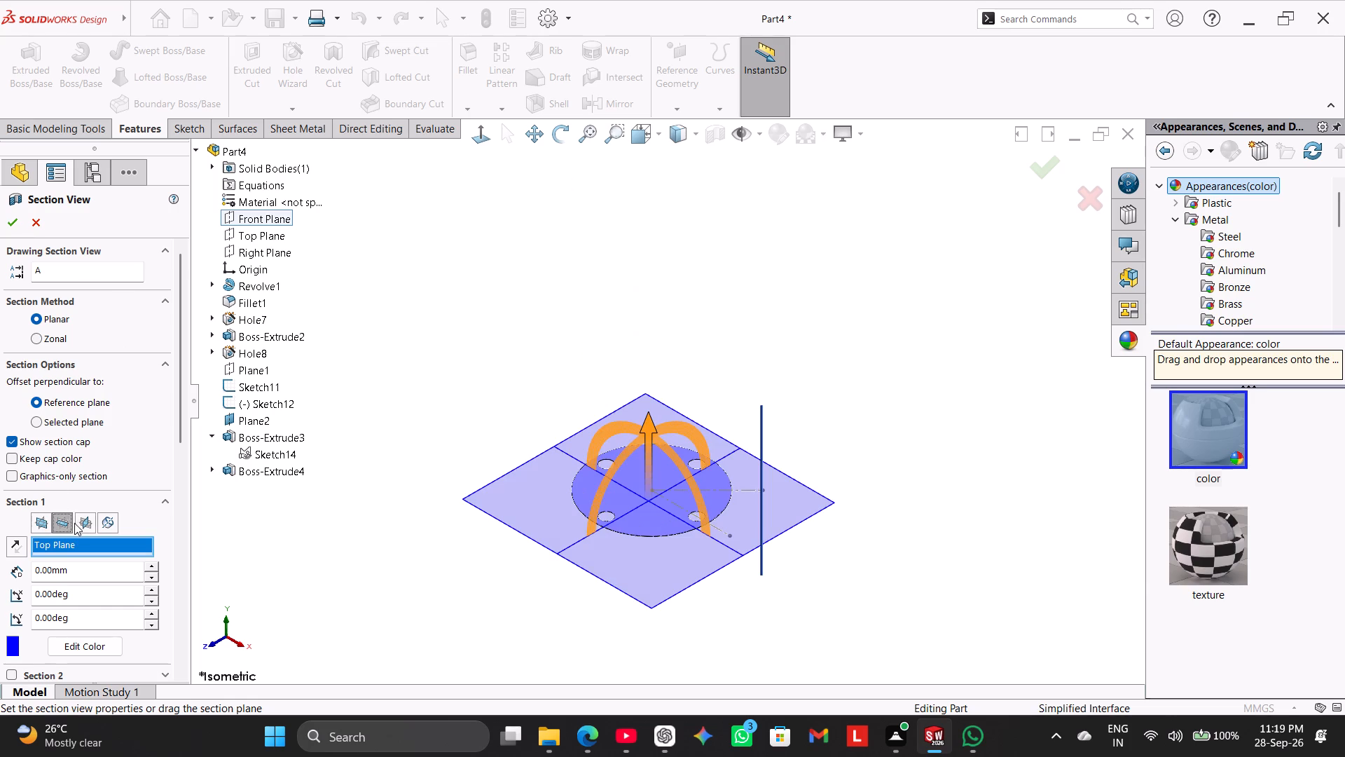
pyautogui.click(78, 523)
pyautogui.click(479, 140)
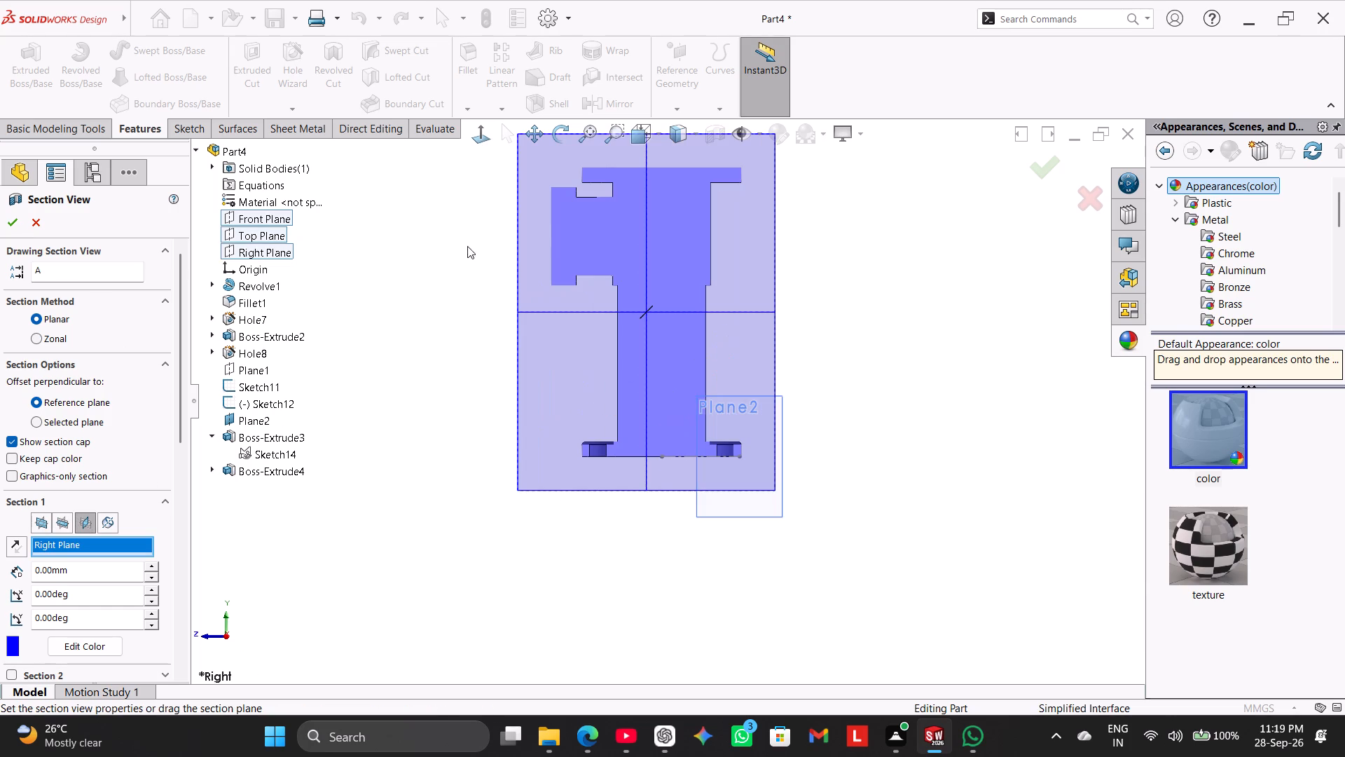
pyautogui.click(460, 253)
pyautogui.click(20, 223)
pyautogui.click(380, 327)
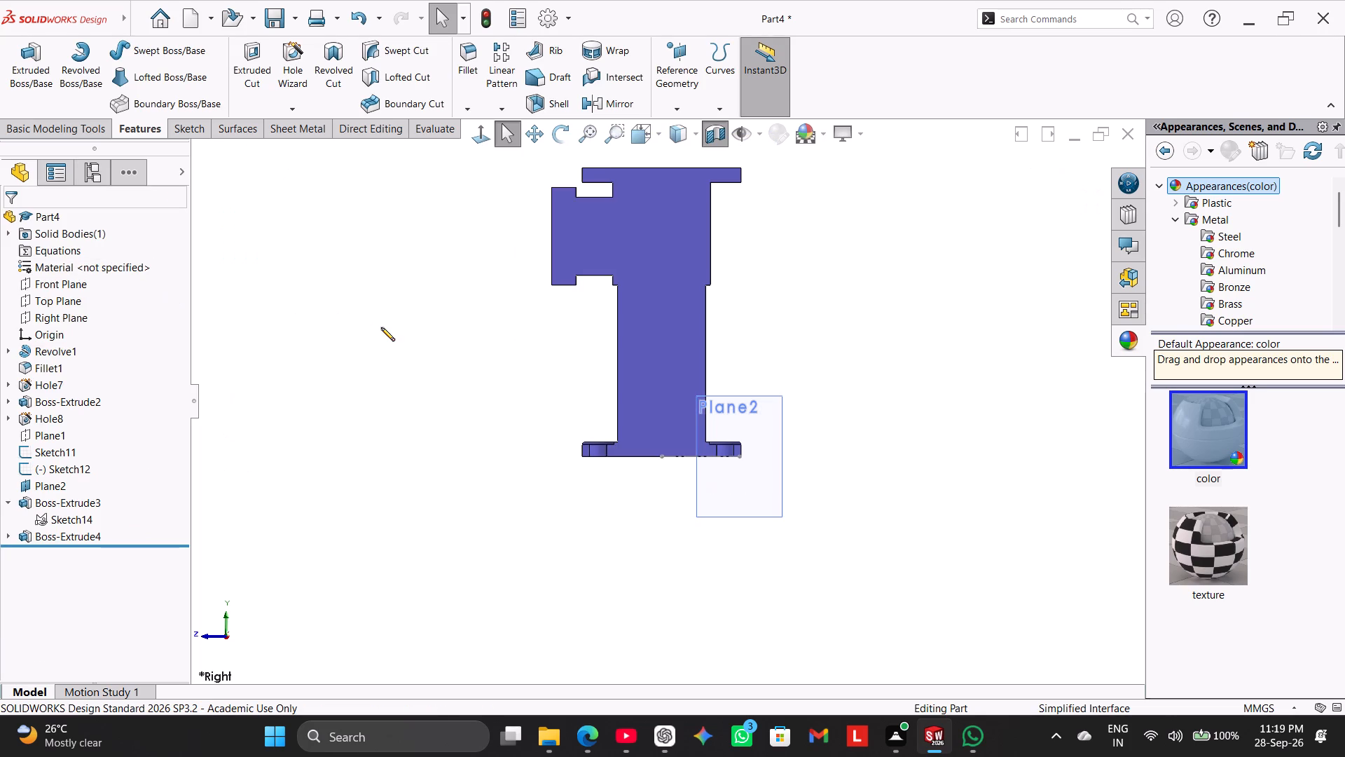
pyautogui.click(722, 123)
# Start a sketch on Plane2 and draw a vertical centerline from the origin up to the upper flange's top edge.
pyautogui.moveTo(384, 301); pyautogui.dragTo(596, 201, button='right')
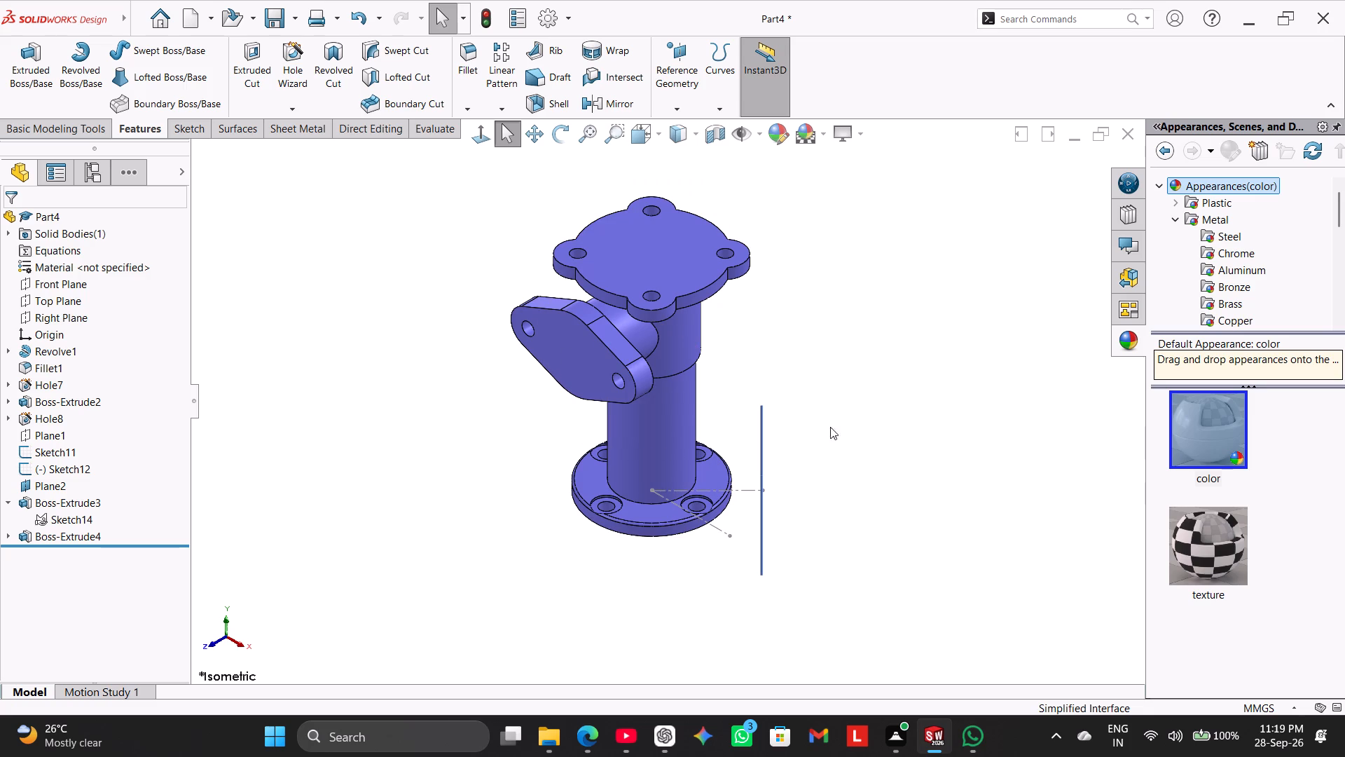
pyautogui.moveTo(839, 421); pyautogui.dragTo(749, 448, button='middle')
pyautogui.rightClick(822, 431)
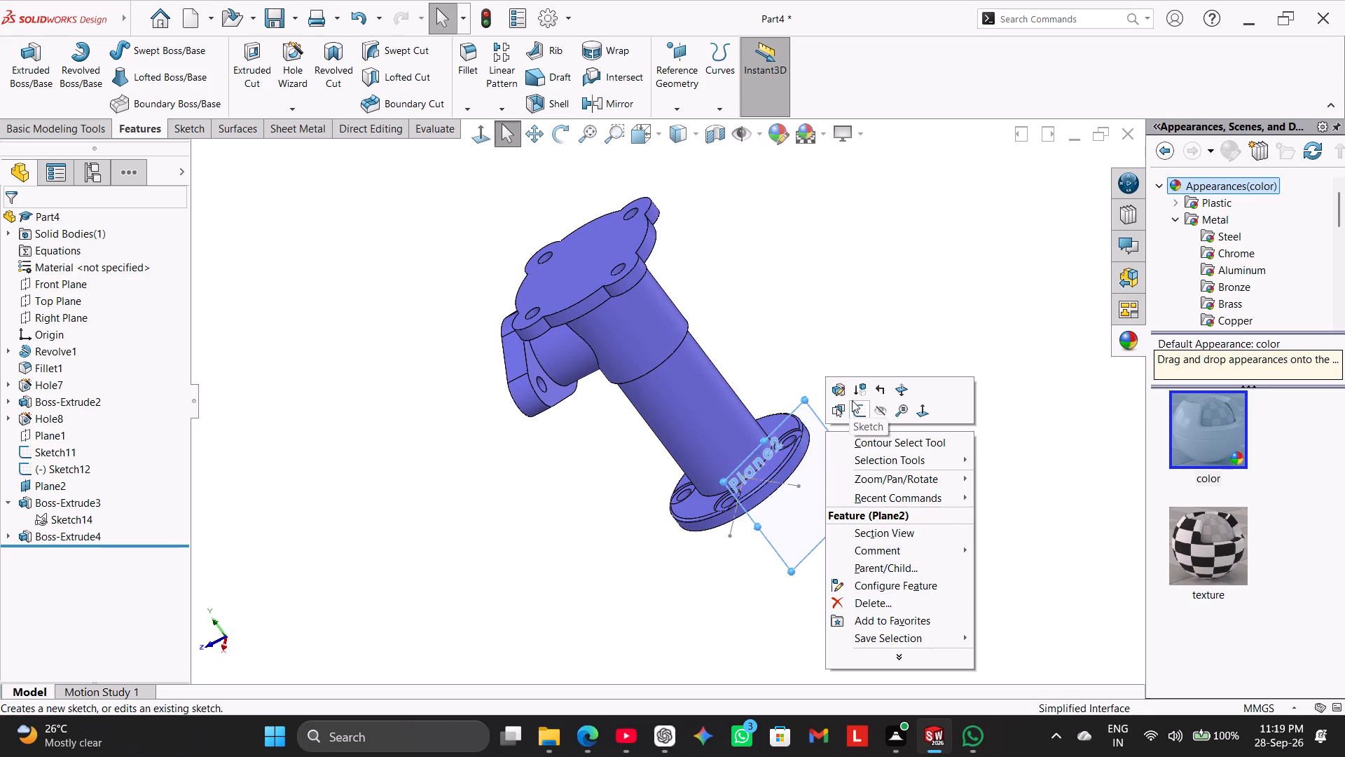
pyautogui.click(857, 407)
pyautogui.click(448, 397)
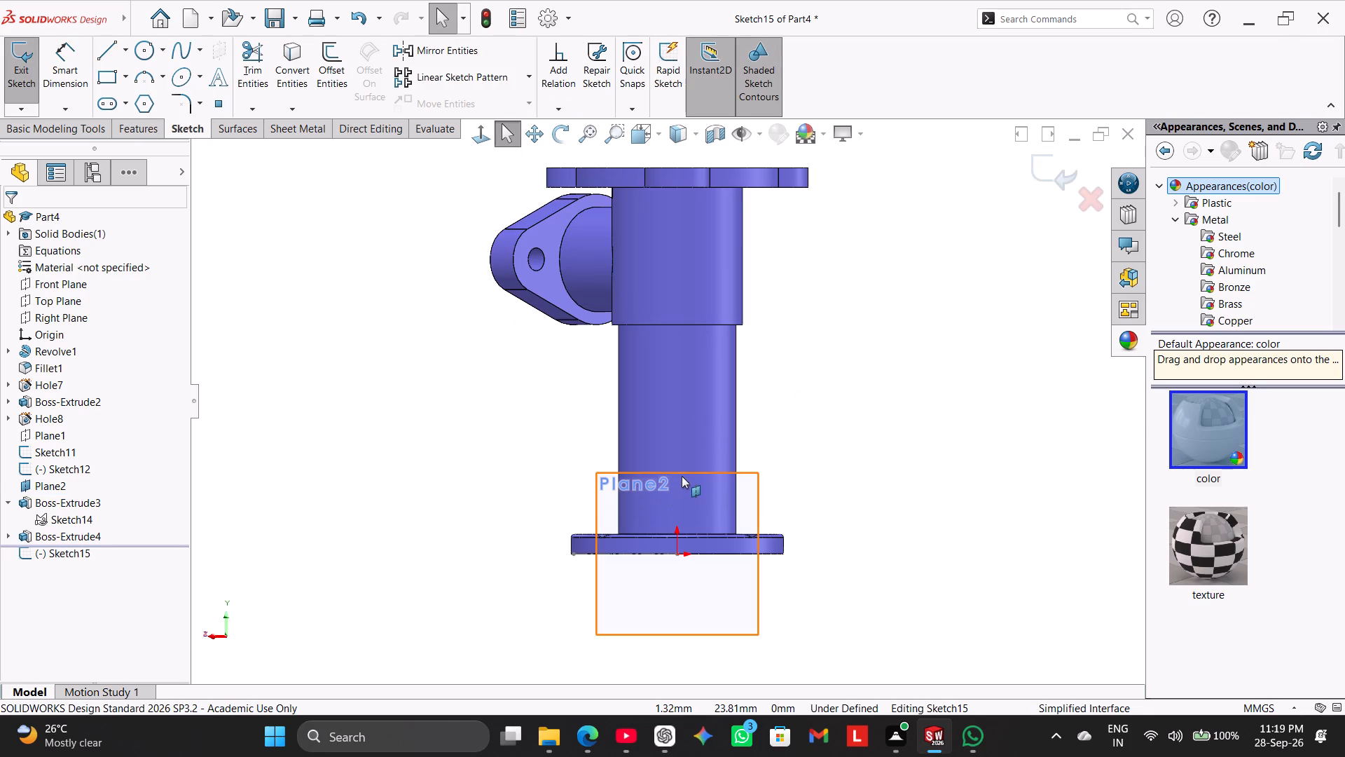
pyautogui.click(127, 50)
pyautogui.click(136, 91)
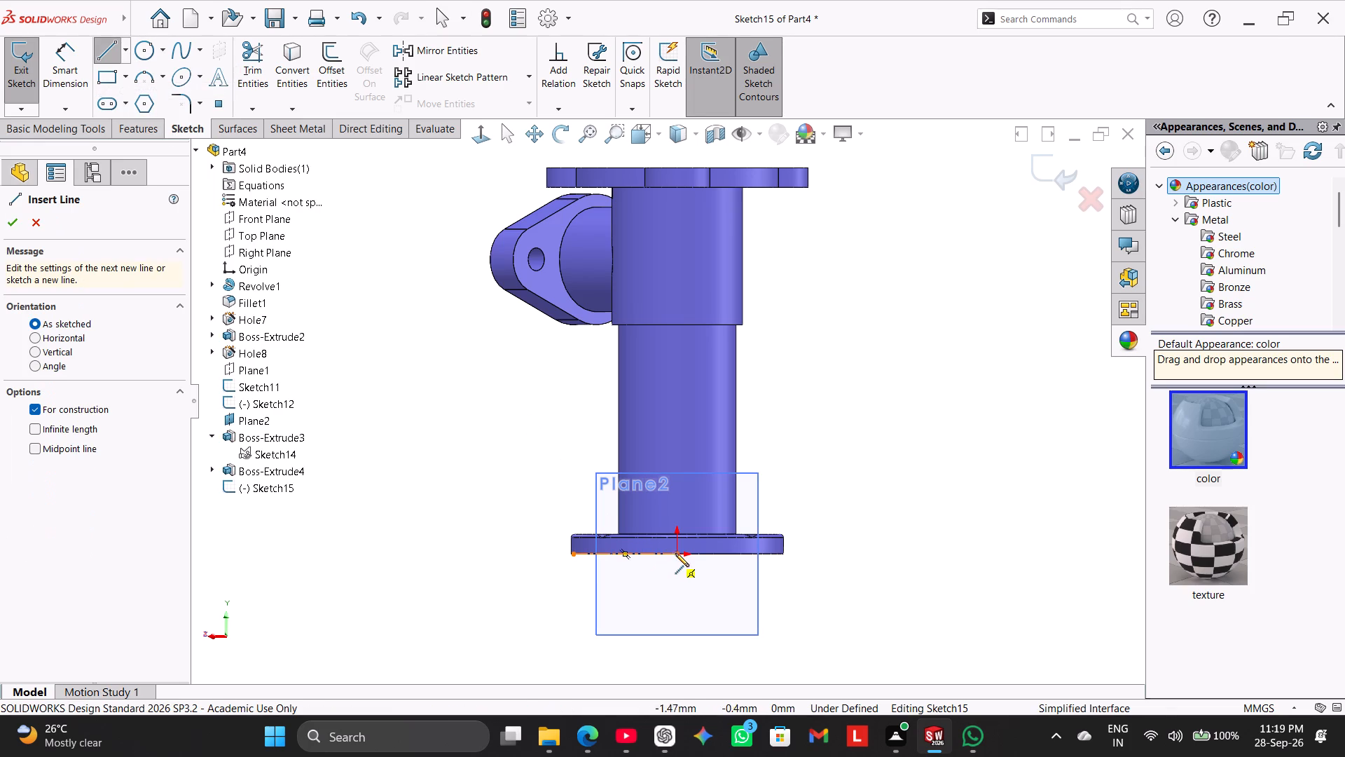
pyautogui.click(675, 552)
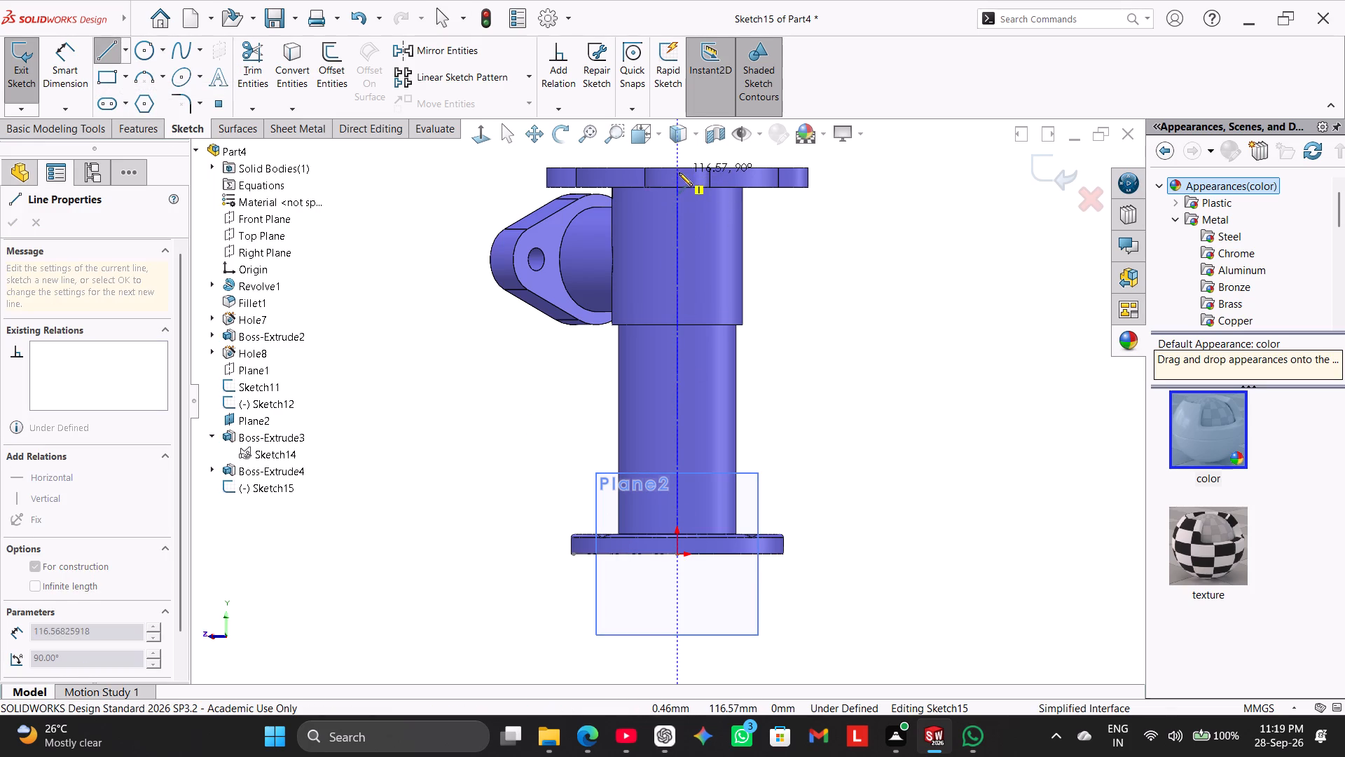
pyautogui.click(679, 168)
pyautogui.rightClick(789, 238)
pyautogui.click(827, 247)
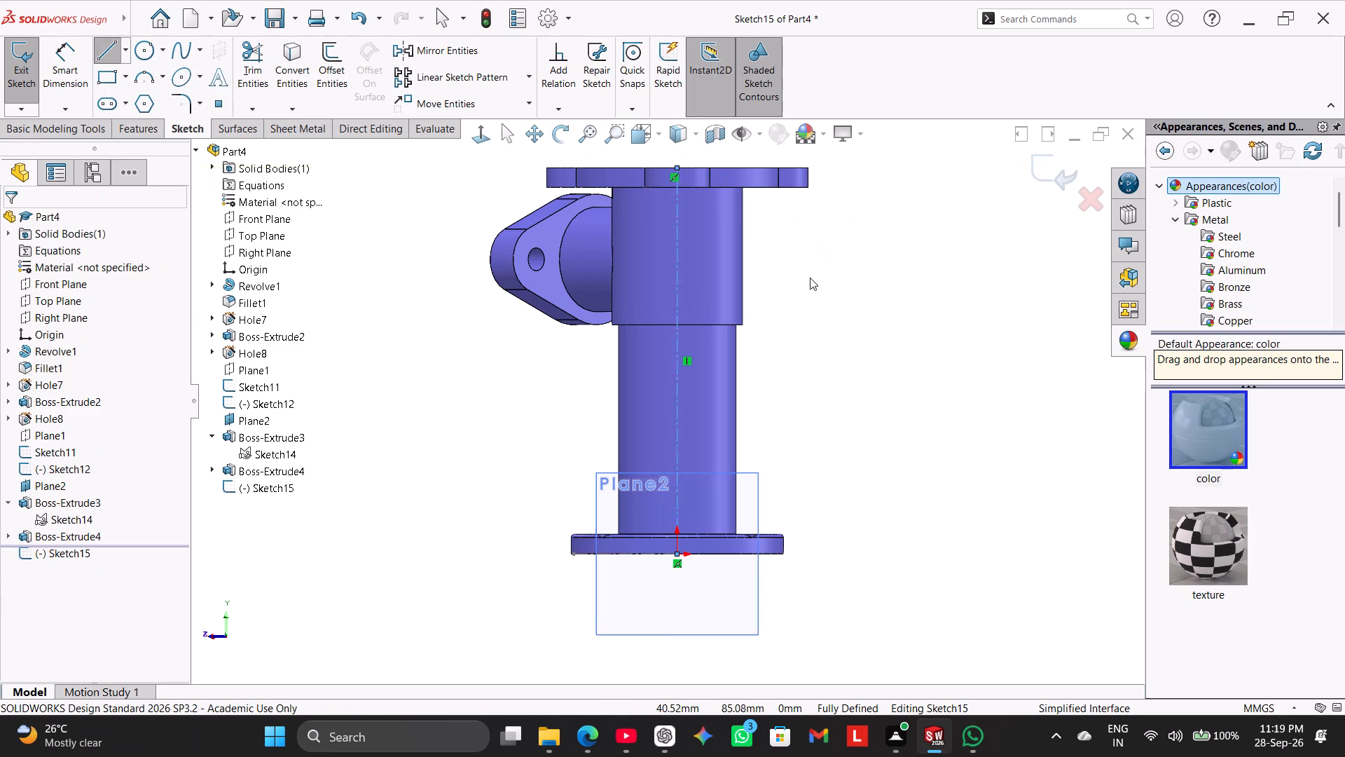
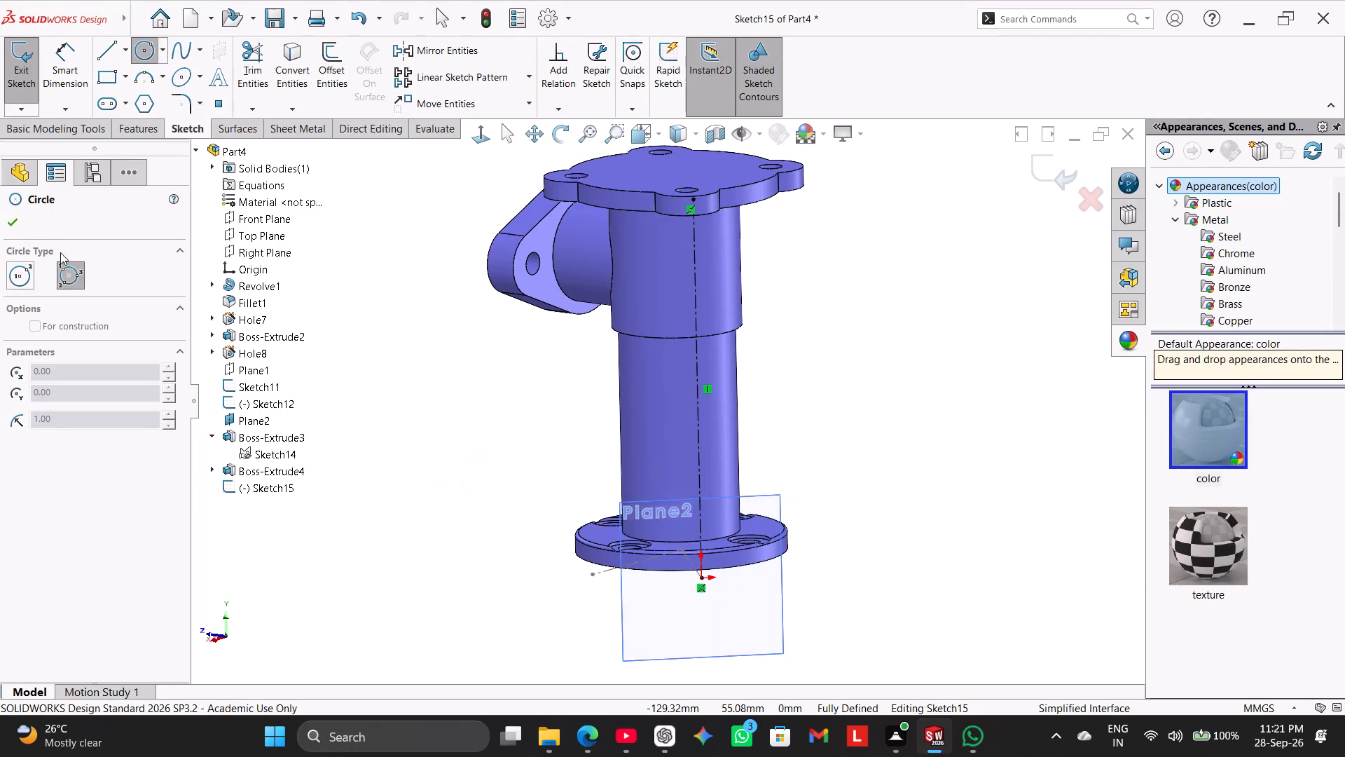
# Draw two concentric circles centred on the vertical centerline partway up the column, with radii of about 31 mm and 16 mm.
pyautogui.click(22, 221)
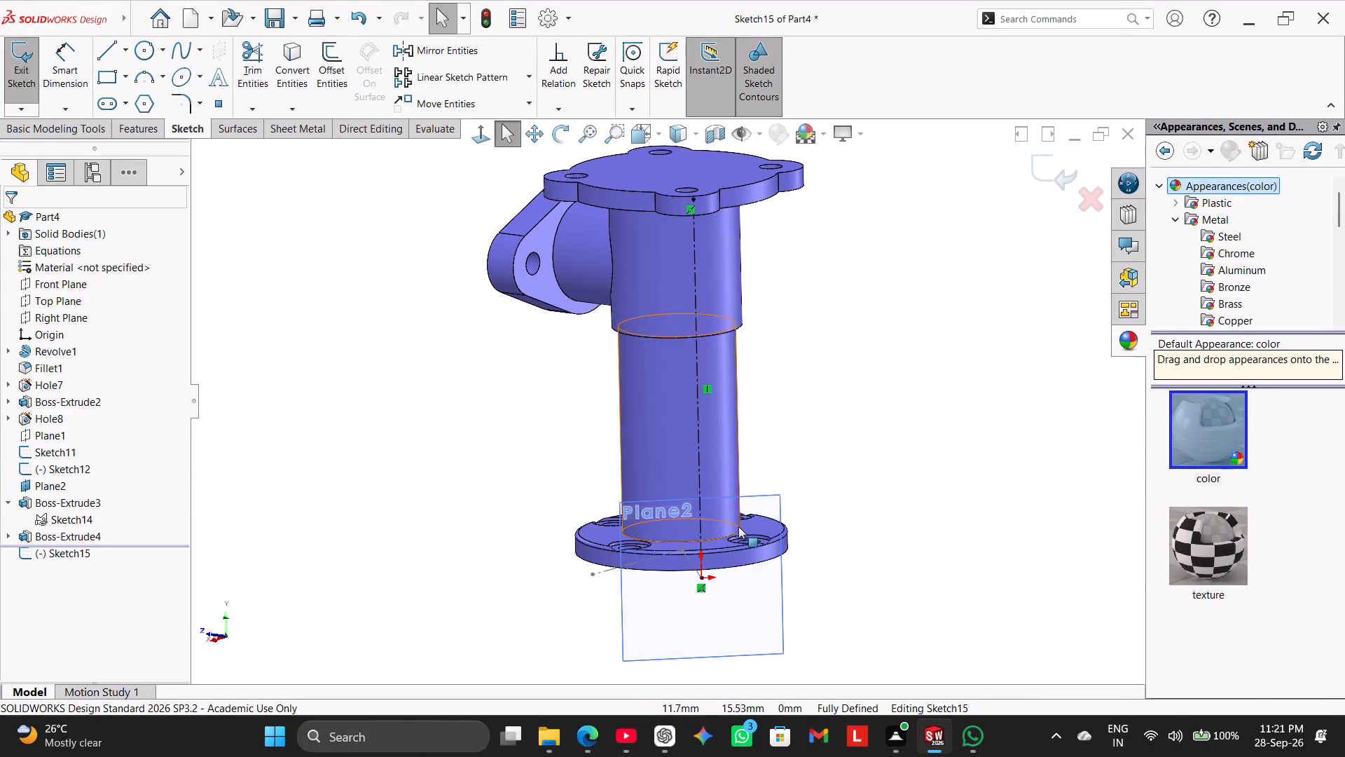
pyautogui.click(476, 130)
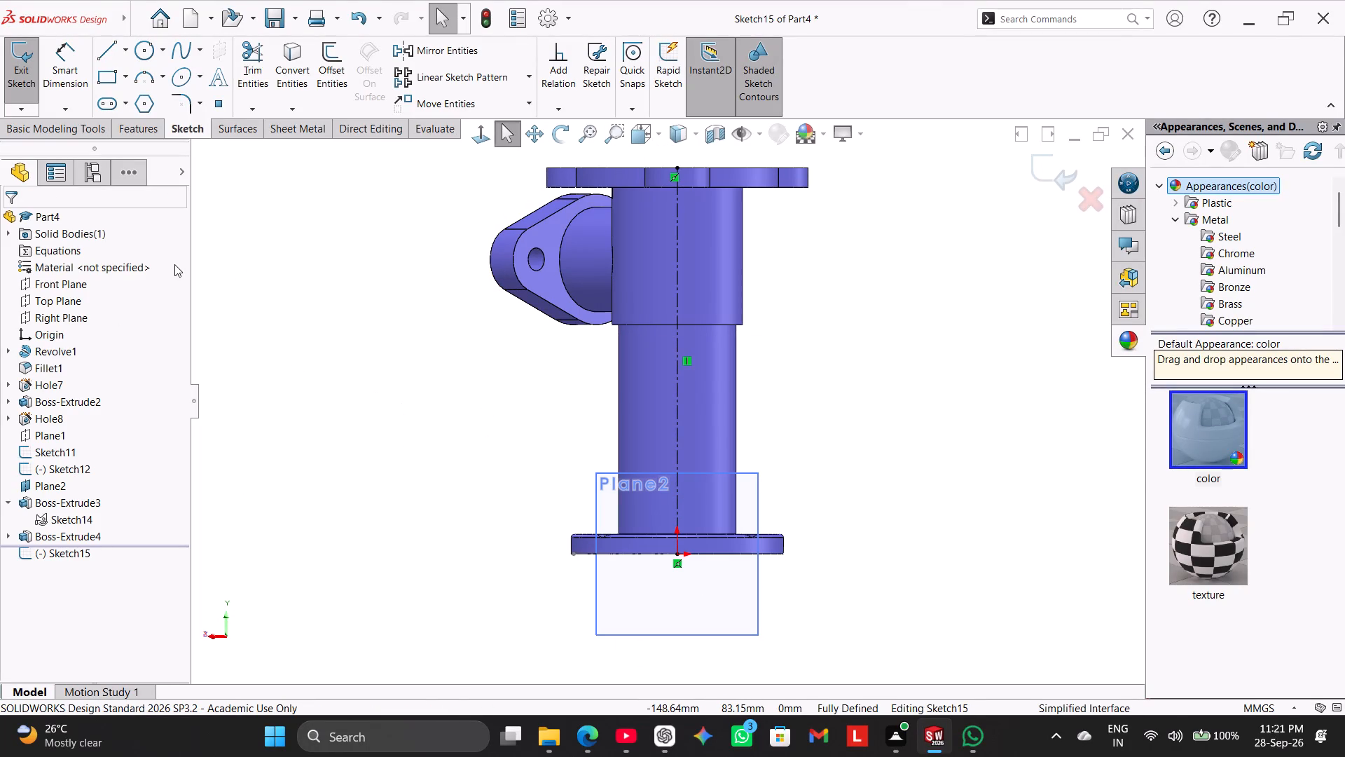
pyautogui.click(146, 50)
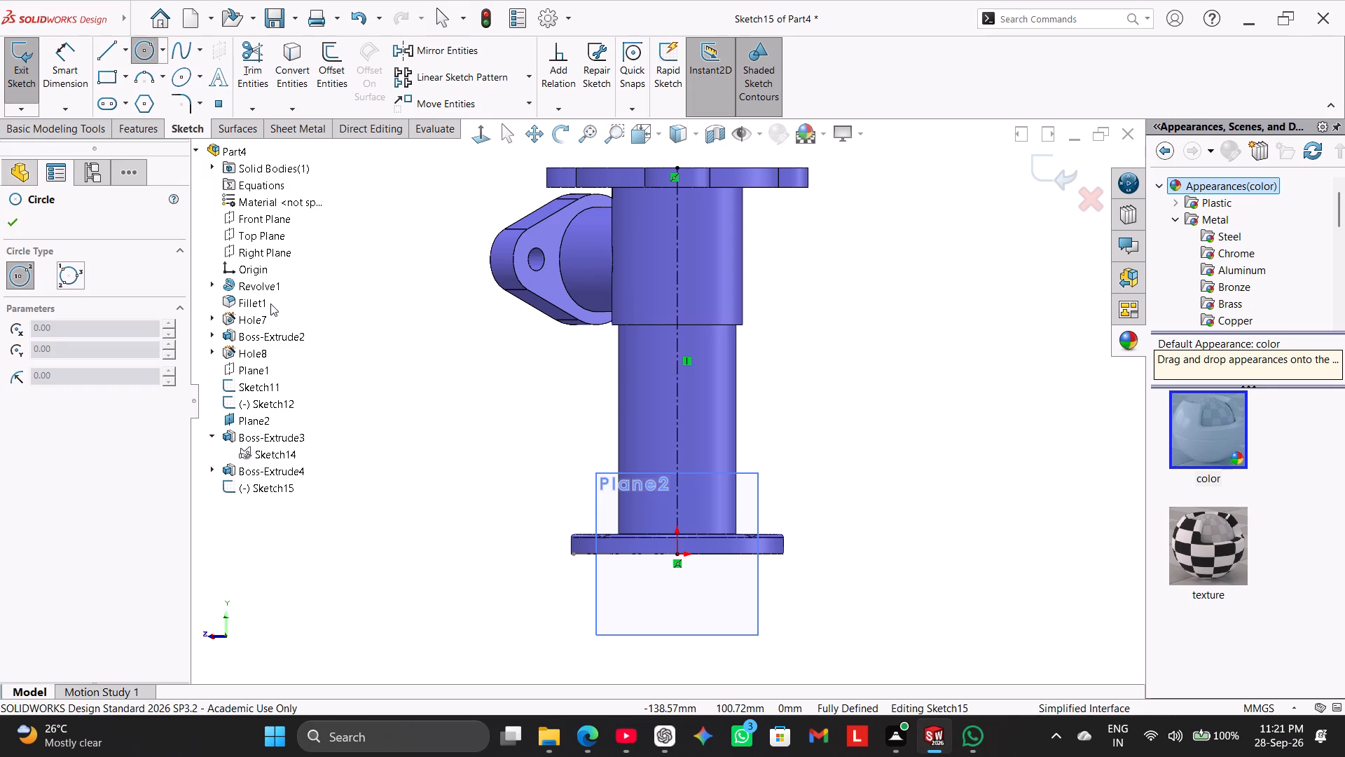
pyautogui.click(676, 351)
pyautogui.click(774, 381)
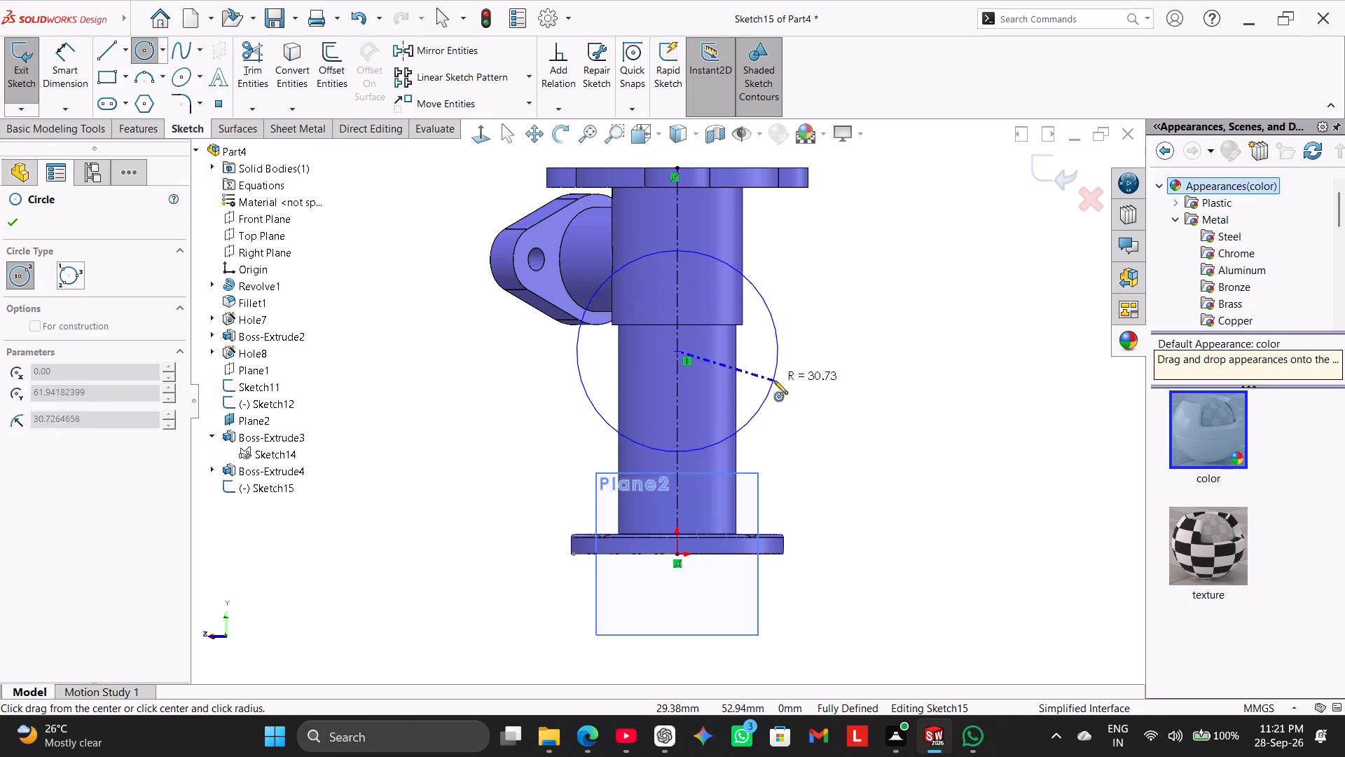
pyautogui.click(680, 351)
pyautogui.click(722, 381)
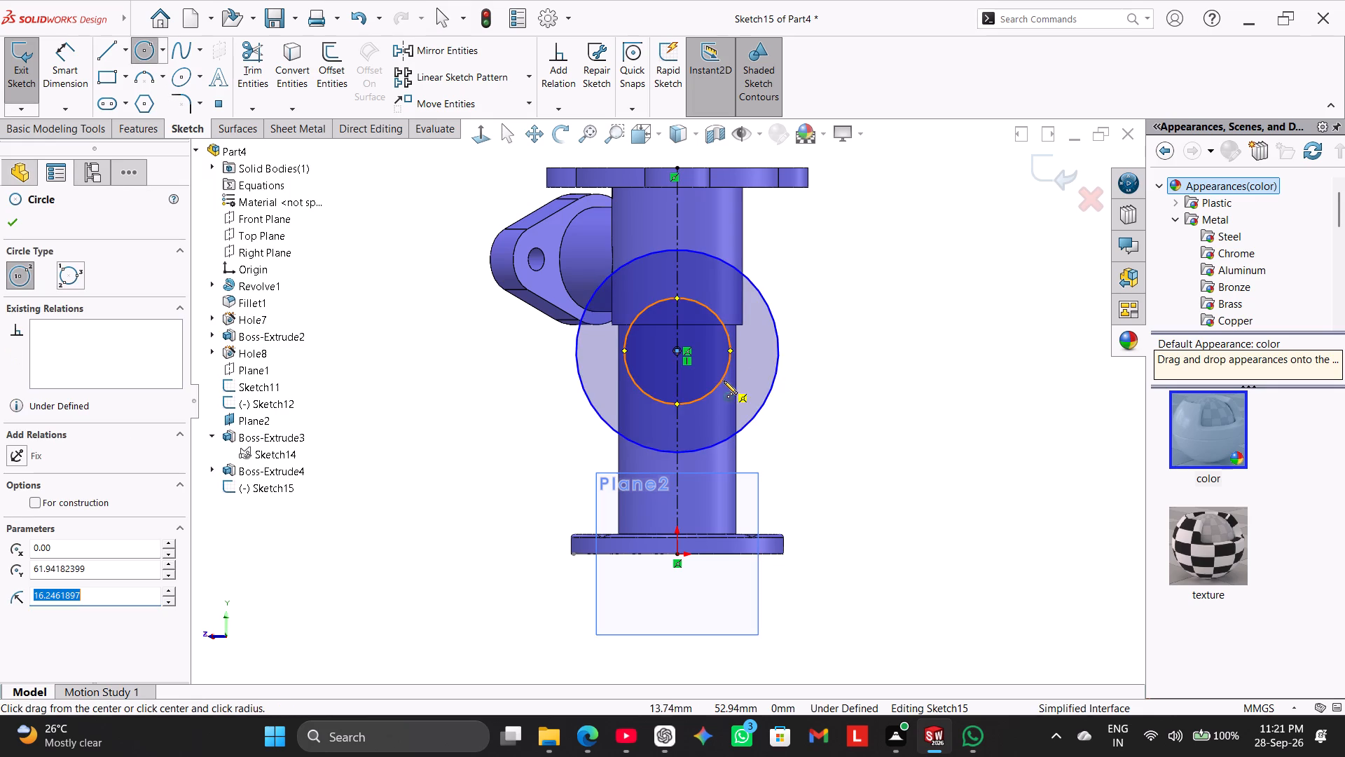
# Draw a concentric circle pair on each side of the column: radii about 19 and 7 mm right, about 13 and 7 mm left.
pyautogui.click(960, 358)
pyautogui.click(1006, 399)
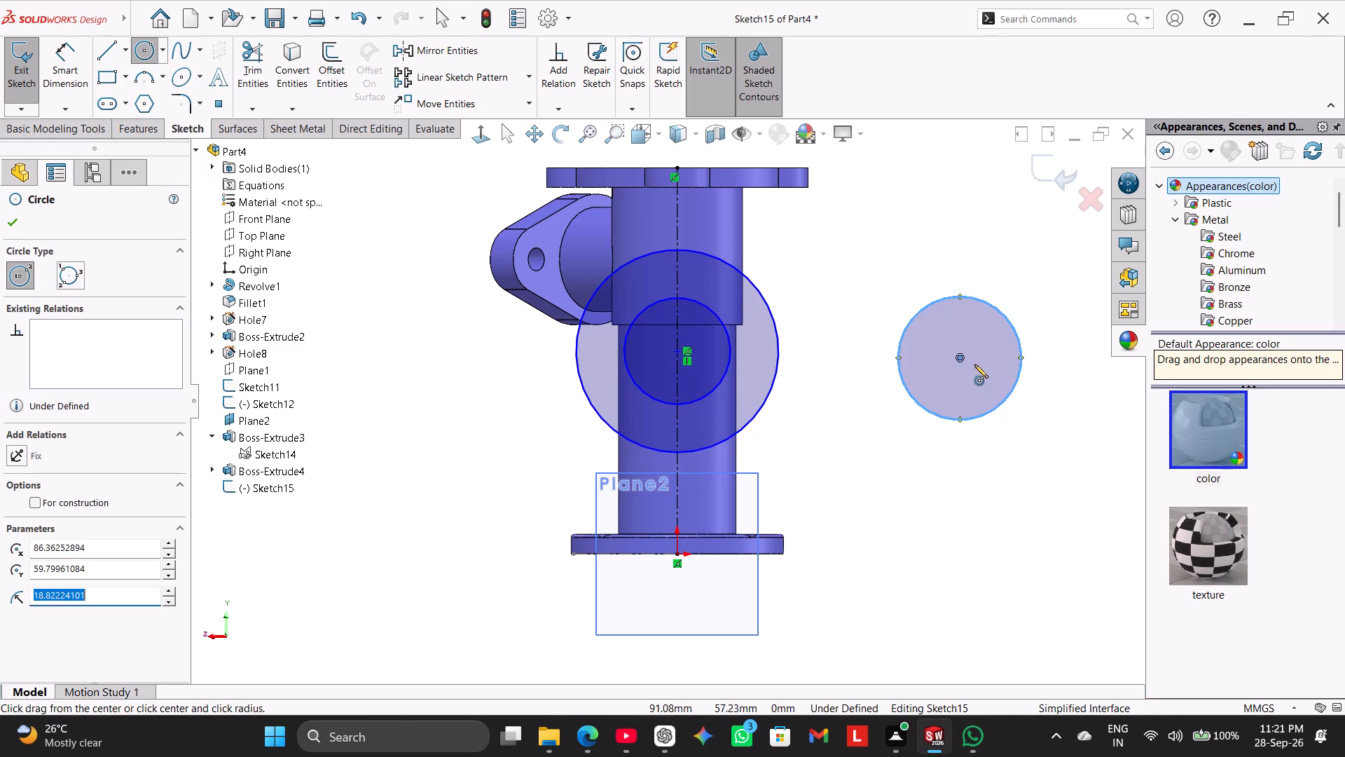
pyautogui.click(963, 357)
pyautogui.click(979, 372)
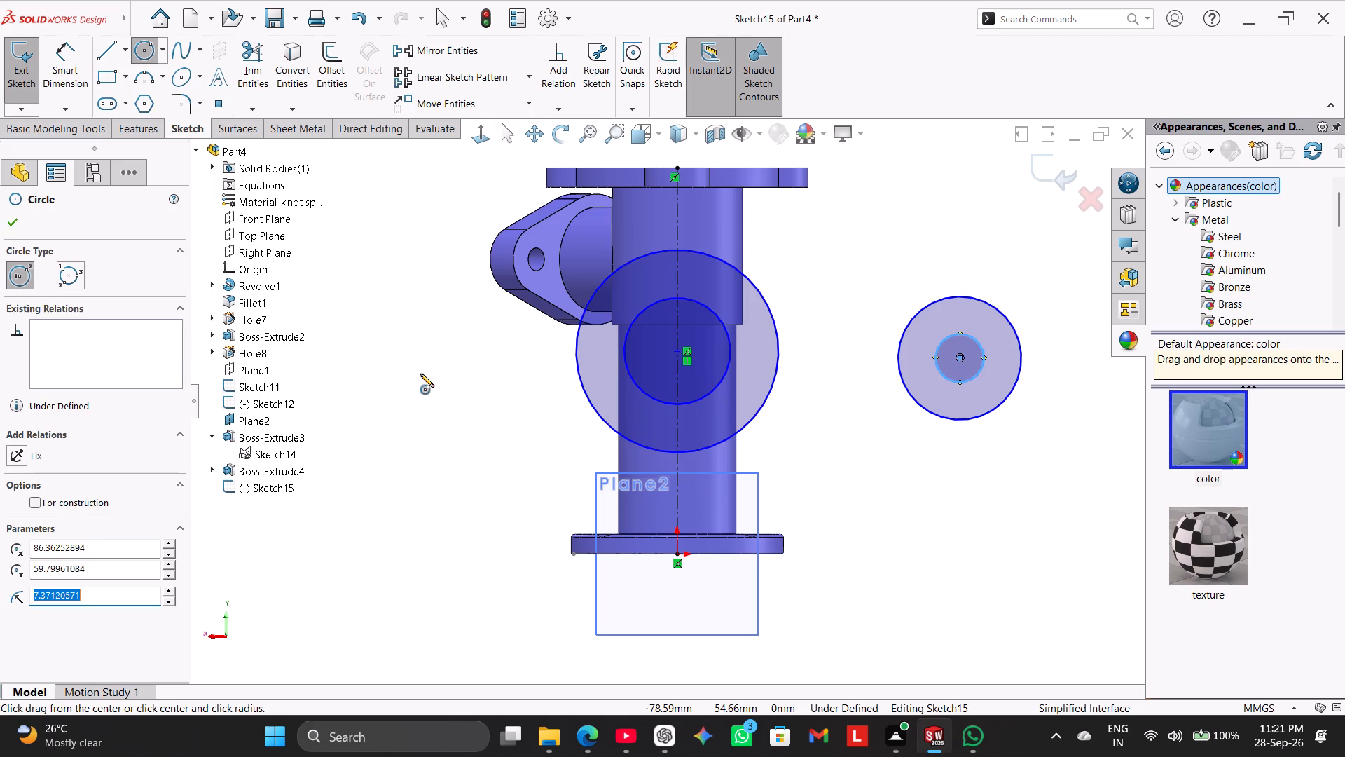
pyautogui.click(420, 374)
pyautogui.click(449, 403)
pyautogui.moveTo(420, 369); pyautogui.dragTo(428, 379)
pyautogui.click(436, 390)
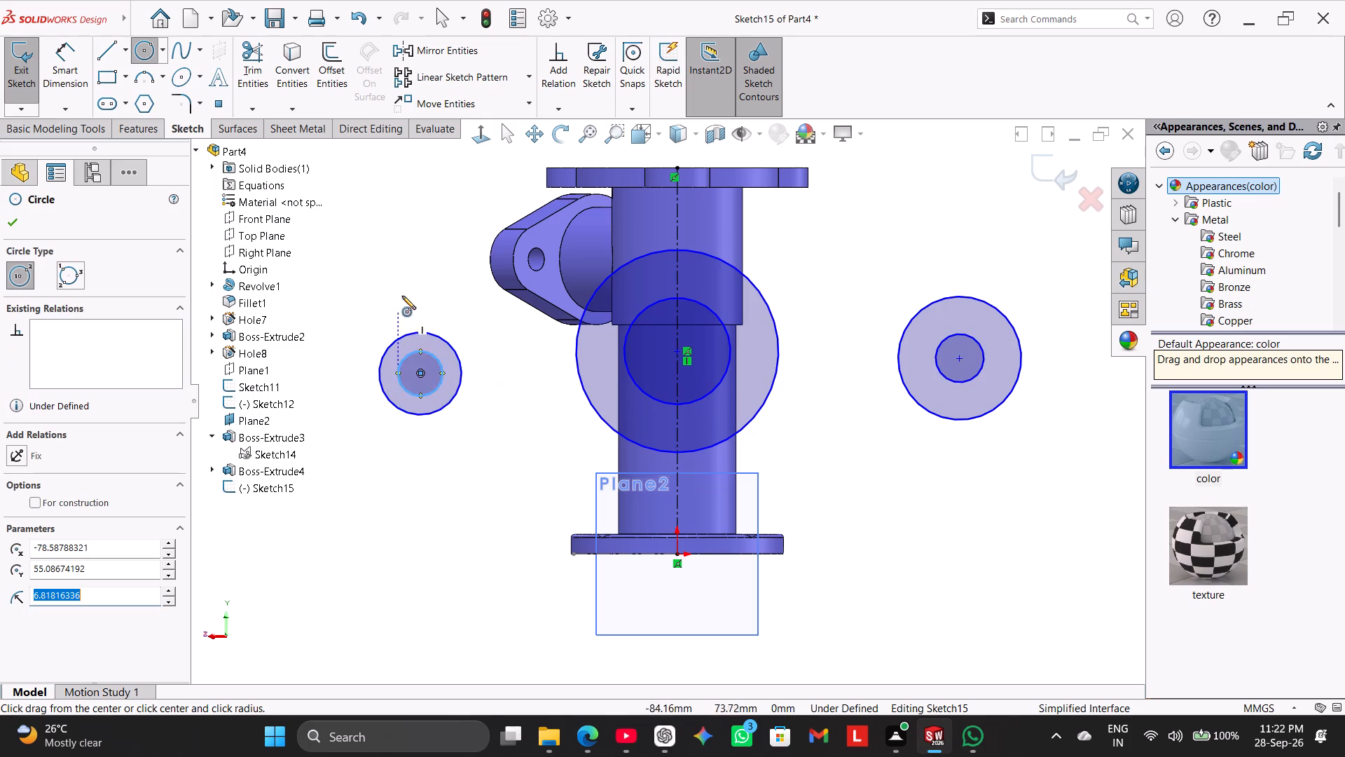
pyautogui.rightClick(402, 274)
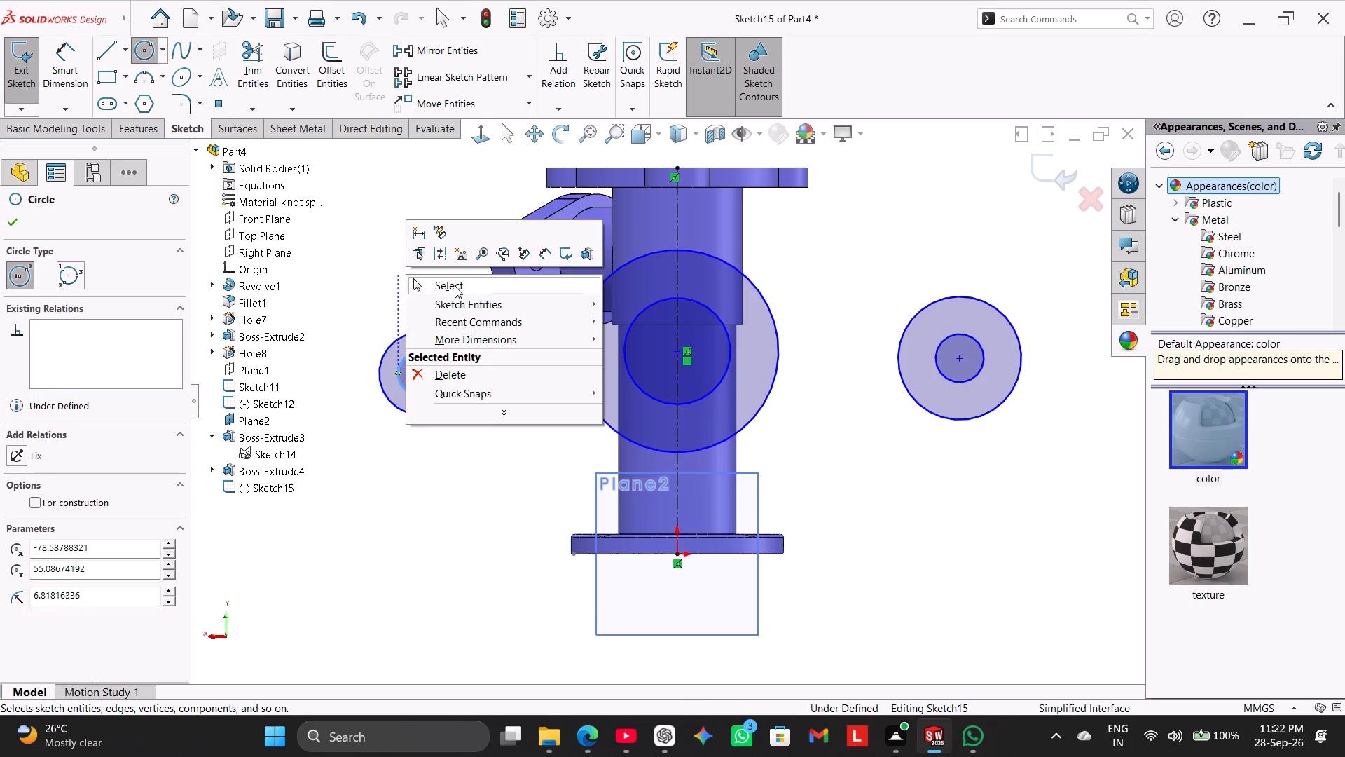
pyautogui.click(455, 286)
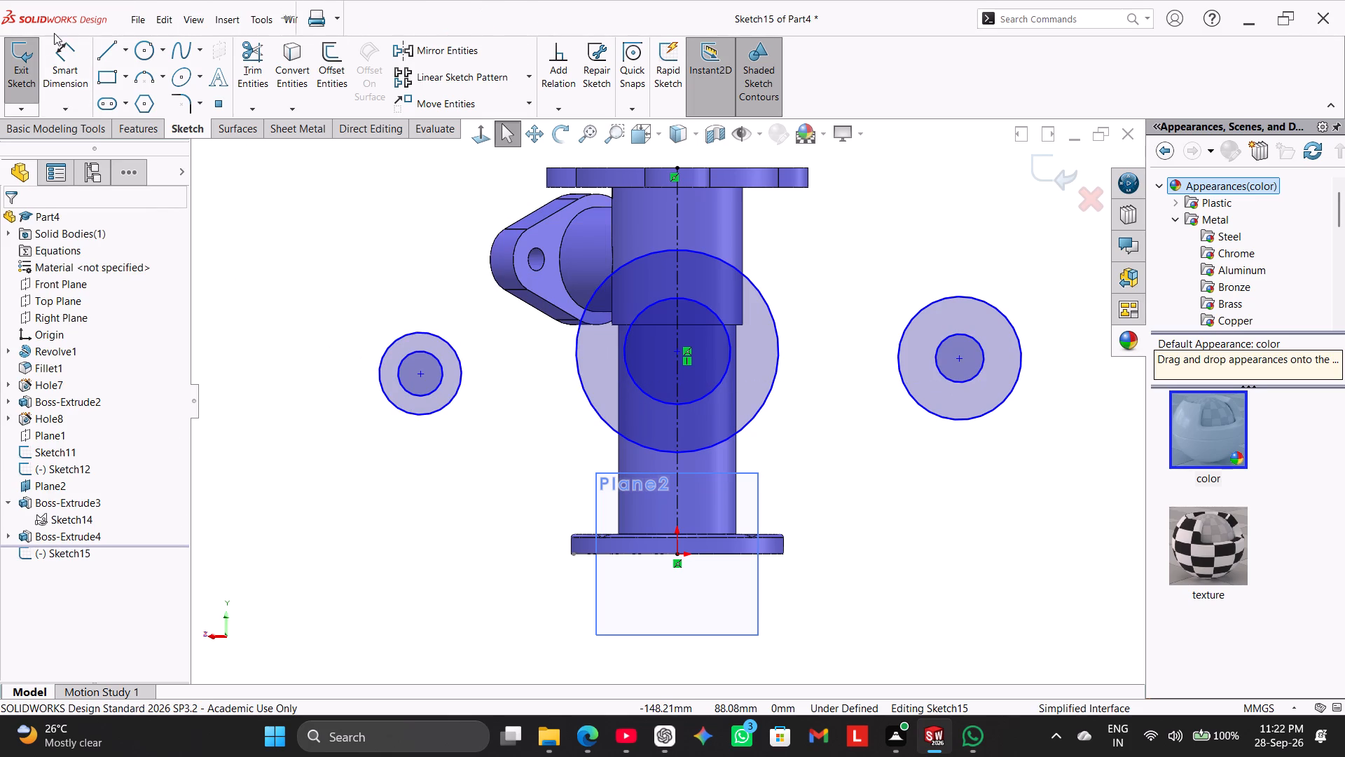
# Join the centres of the left and right circle pairs with a centerline and make it horizontal.
pyautogui.click(124, 53)
pyautogui.click(127, 83)
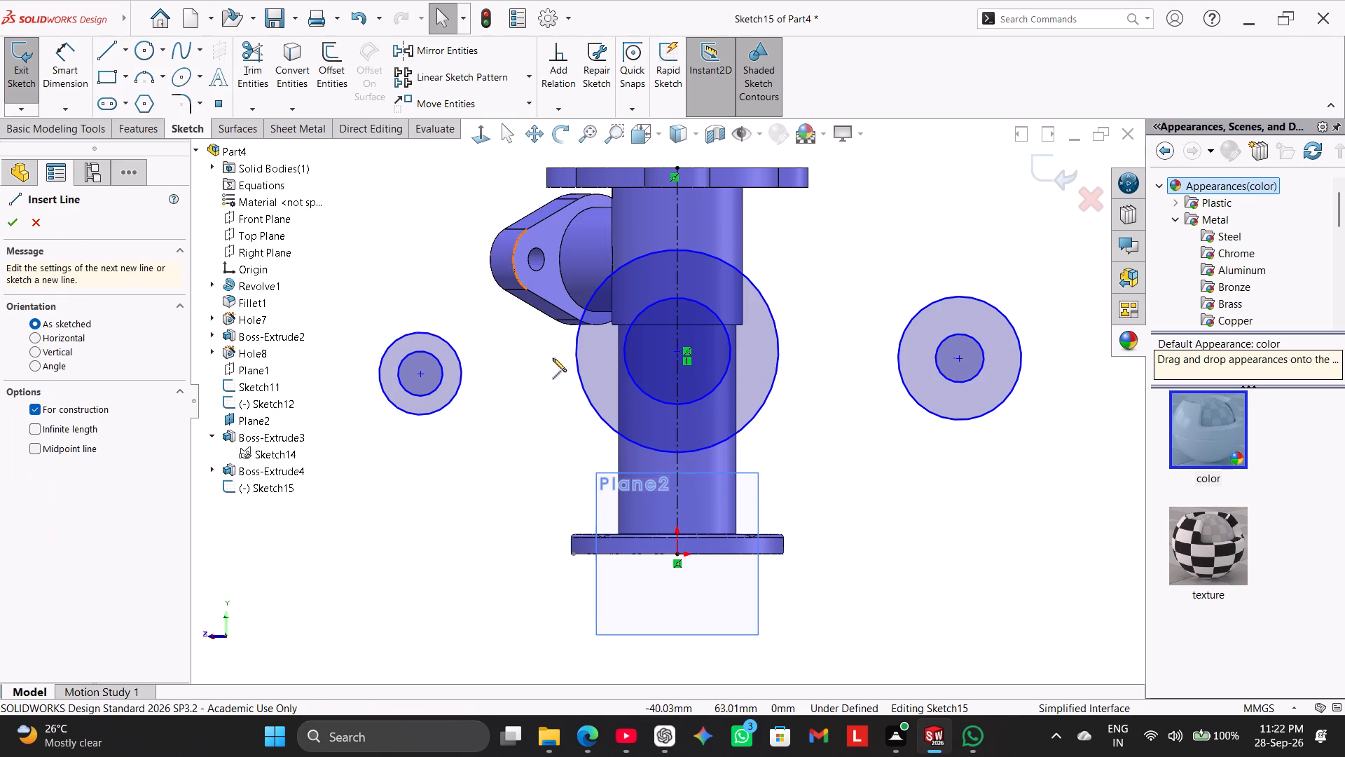
pyautogui.click(418, 376)
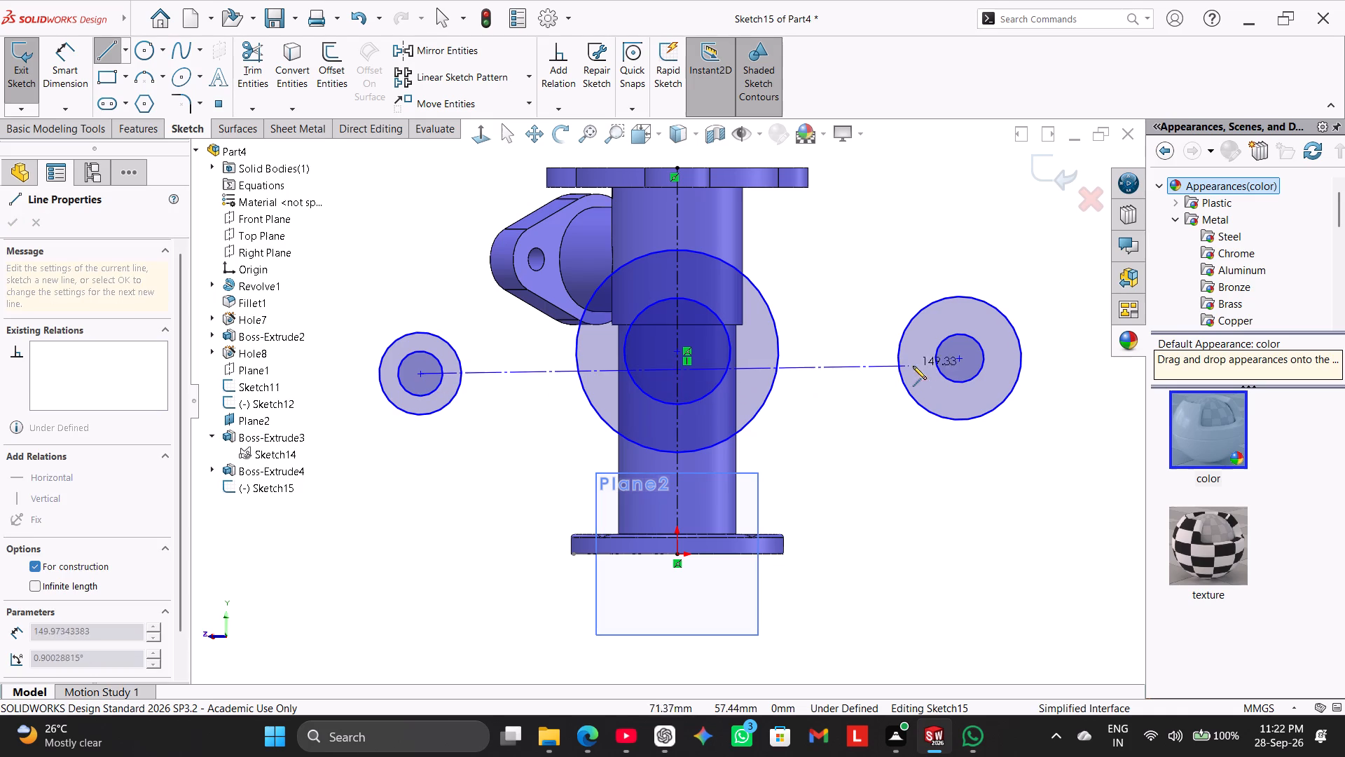
pyautogui.click(960, 361)
pyautogui.rightClick(899, 270)
pyautogui.click(927, 283)
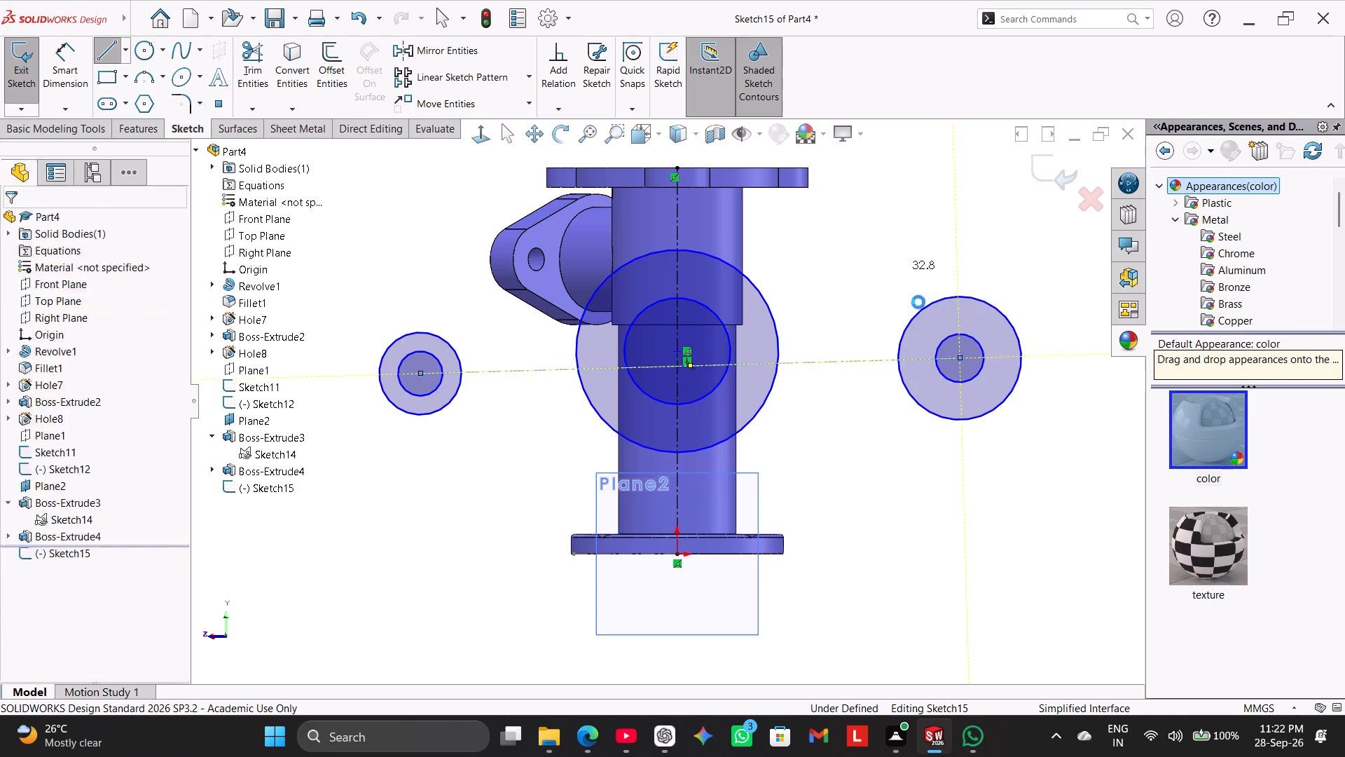
pyautogui.rightClick(858, 354)
pyautogui.click(838, 368)
pyautogui.rightClick(844, 362)
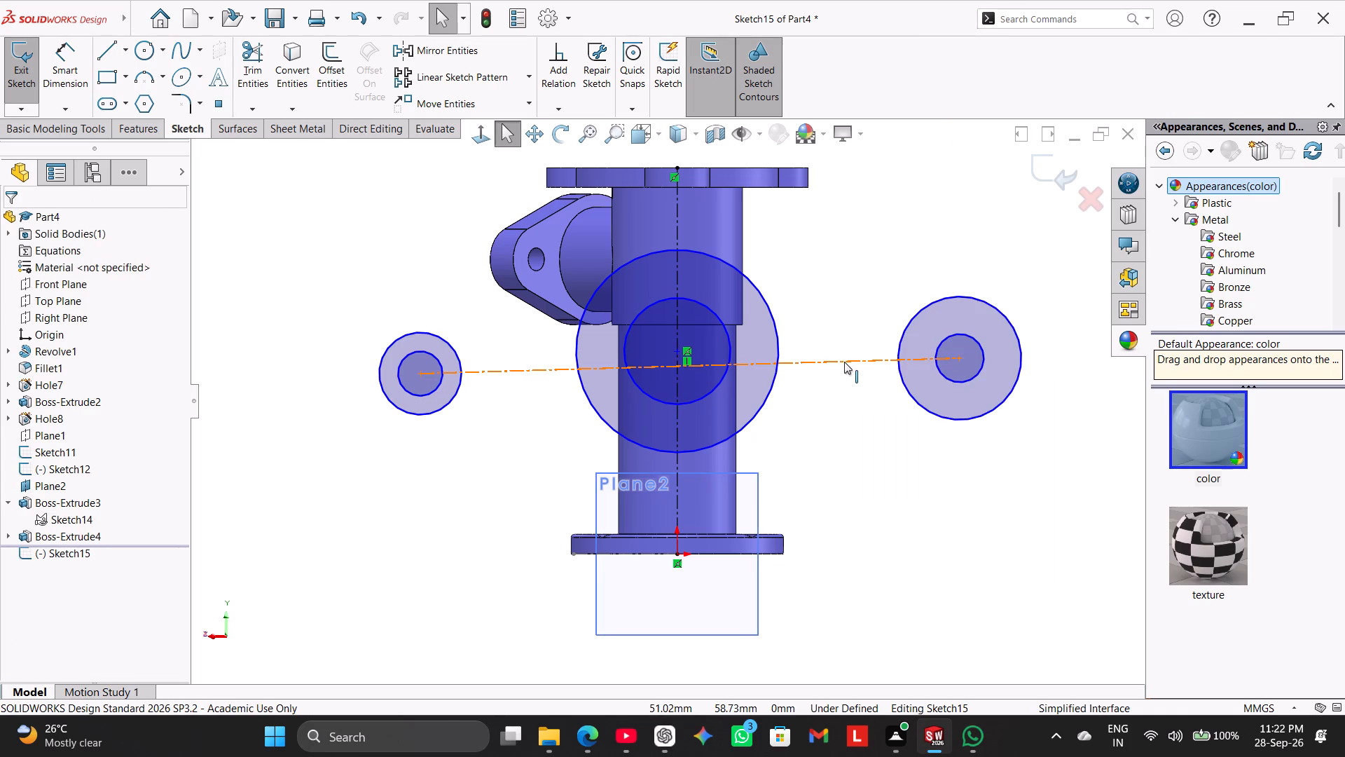
pyautogui.click(864, 319)
# Add a Midpoint relation between the horizontal centerline and the centre point of the two middle circles.
pyautogui.scroll(-6, 834, 397)
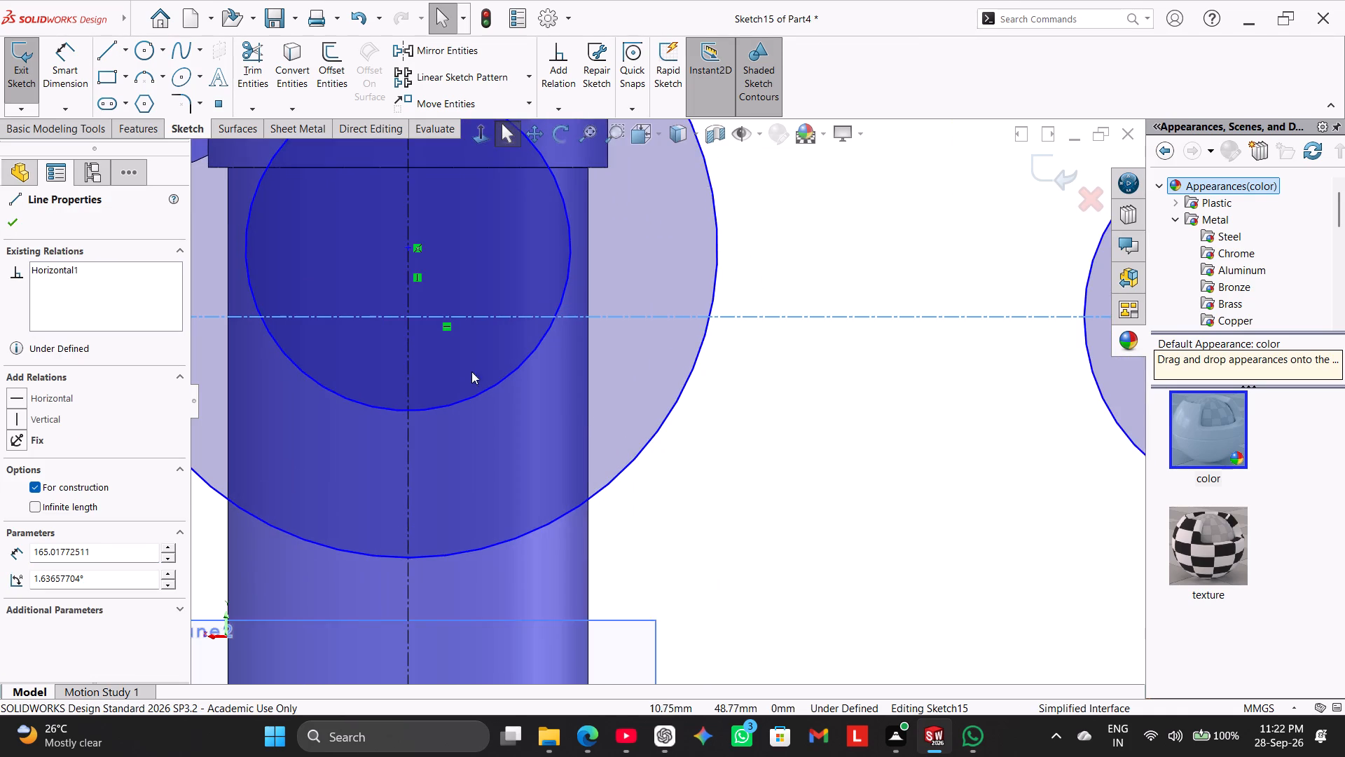
pyautogui.scroll(2, 429, 362)
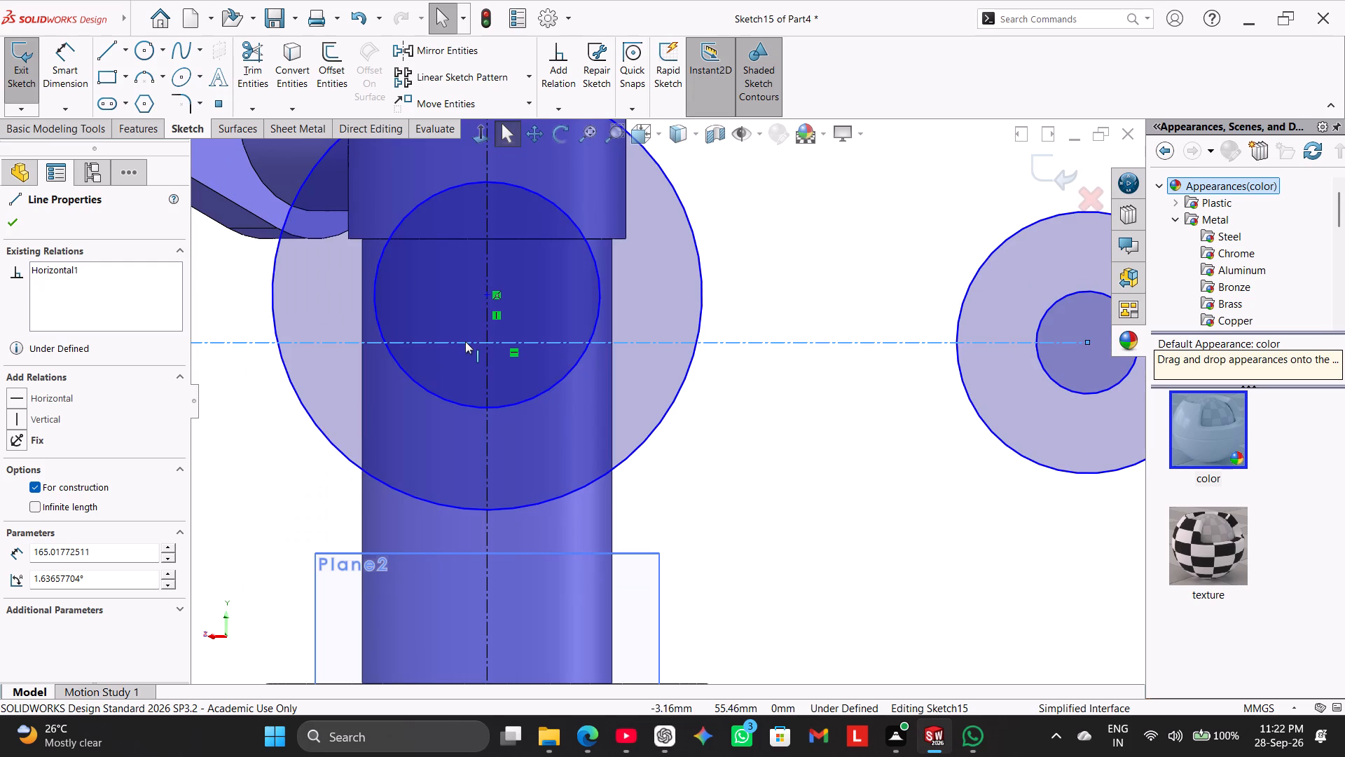
pyautogui.click(960, 444)
pyautogui.click(762, 343)
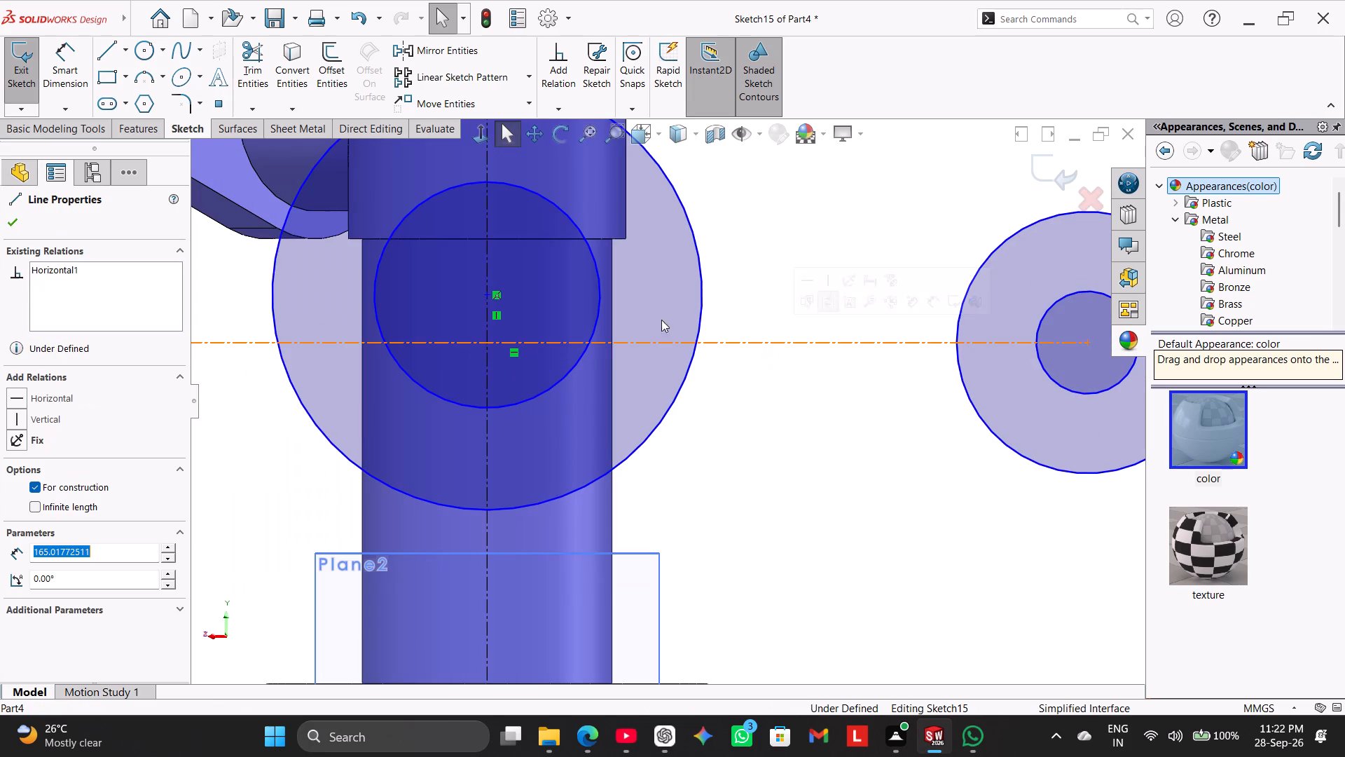
pyautogui.keyDown('ctrl'); pyautogui.click(488, 294); pyautogui.keyUp('ctrl')
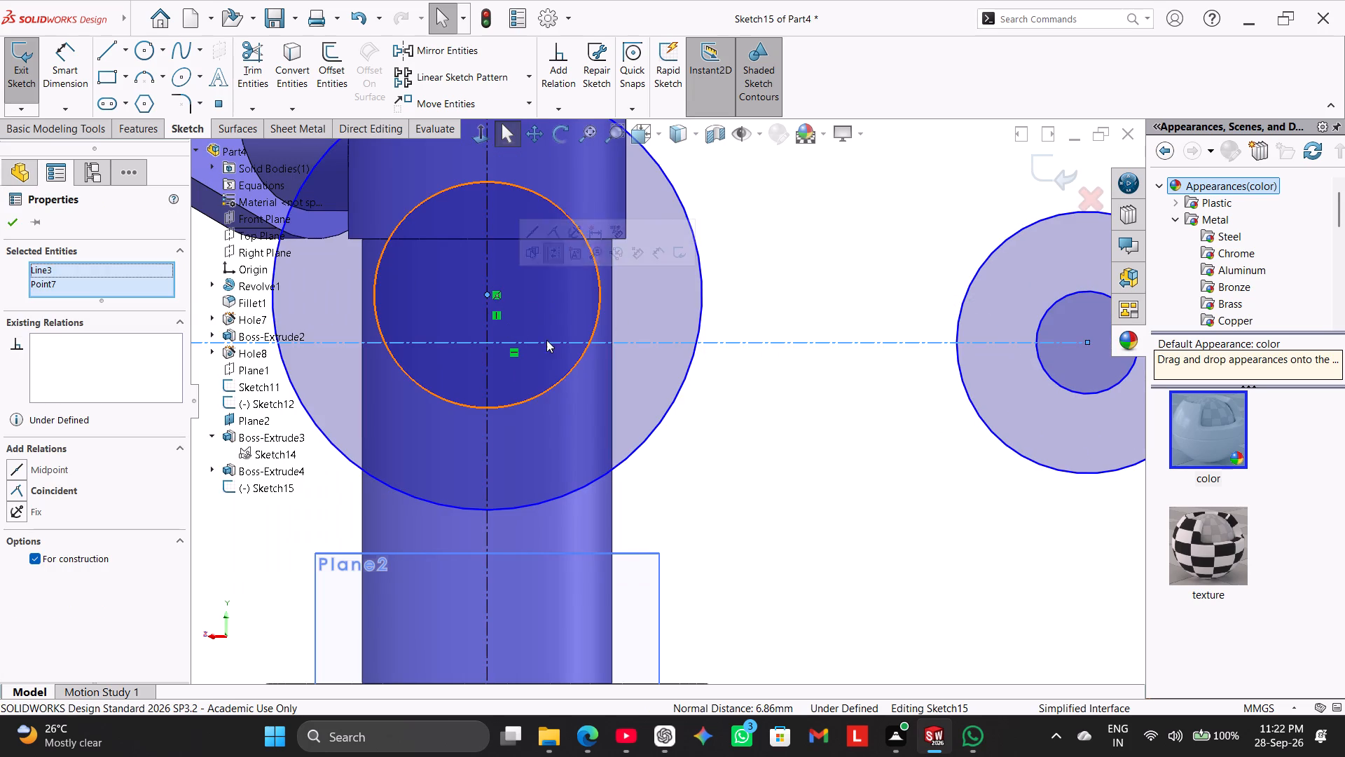
pyautogui.click(530, 229)
pyautogui.rightClick(749, 435)
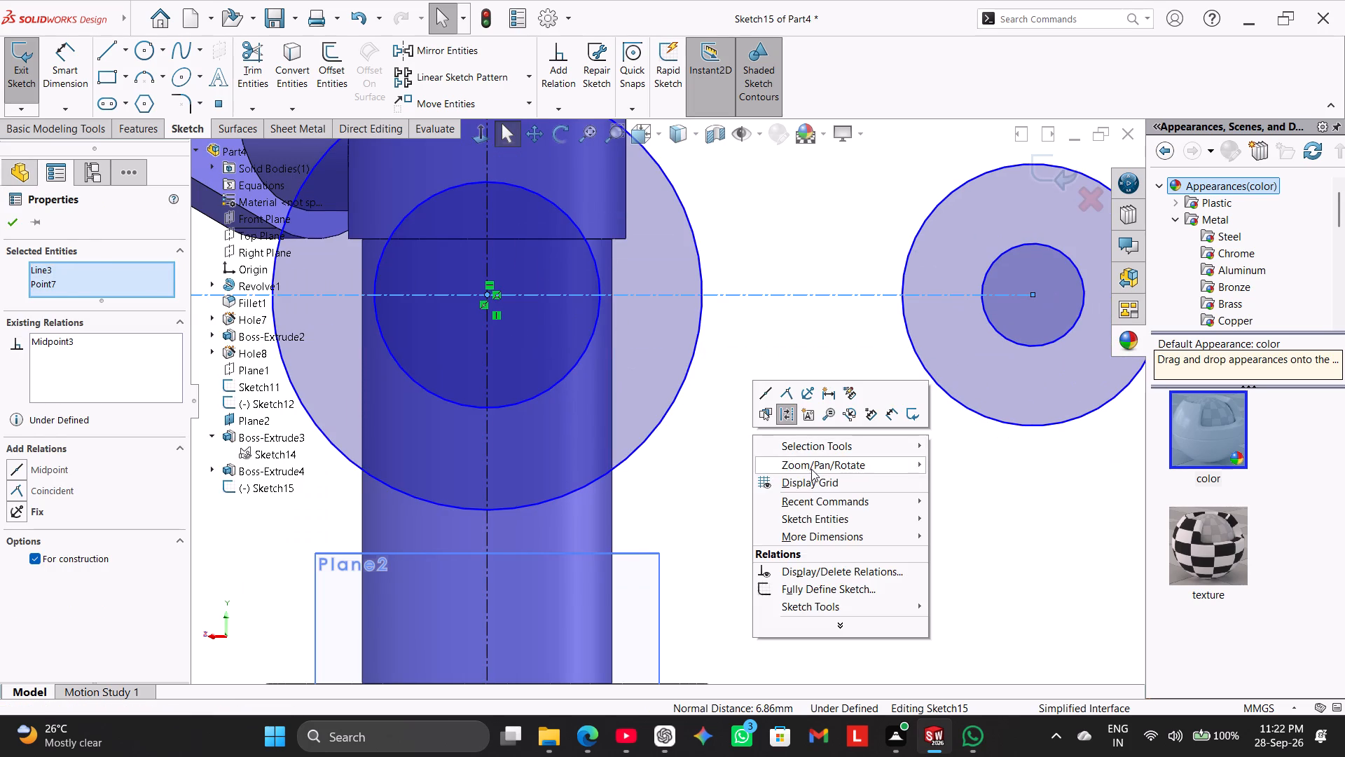
pyautogui.click(745, 472)
# Dimension the distance between the centres of the left and right circle pairs as 52 mm.
pyautogui.scroll(4, 745, 476)
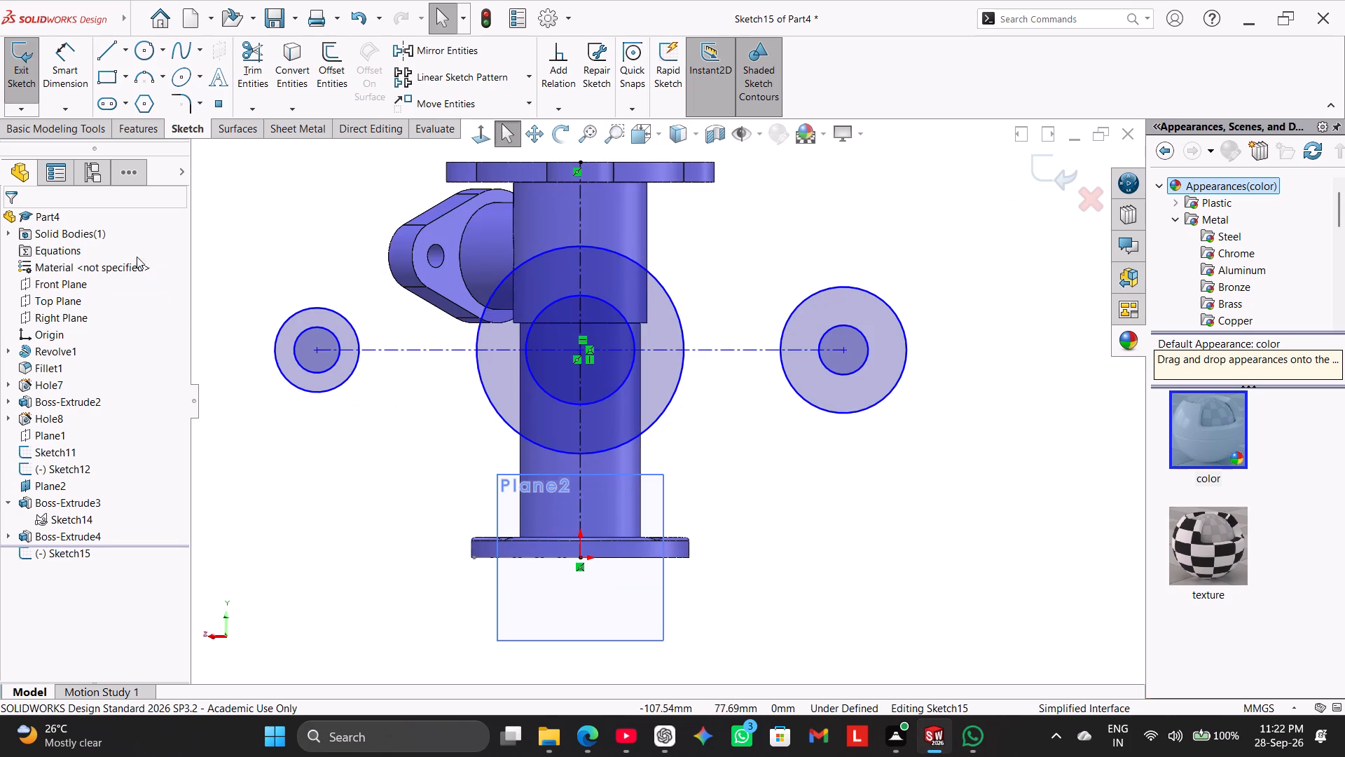
pyautogui.click(61, 62)
pyautogui.click(318, 349)
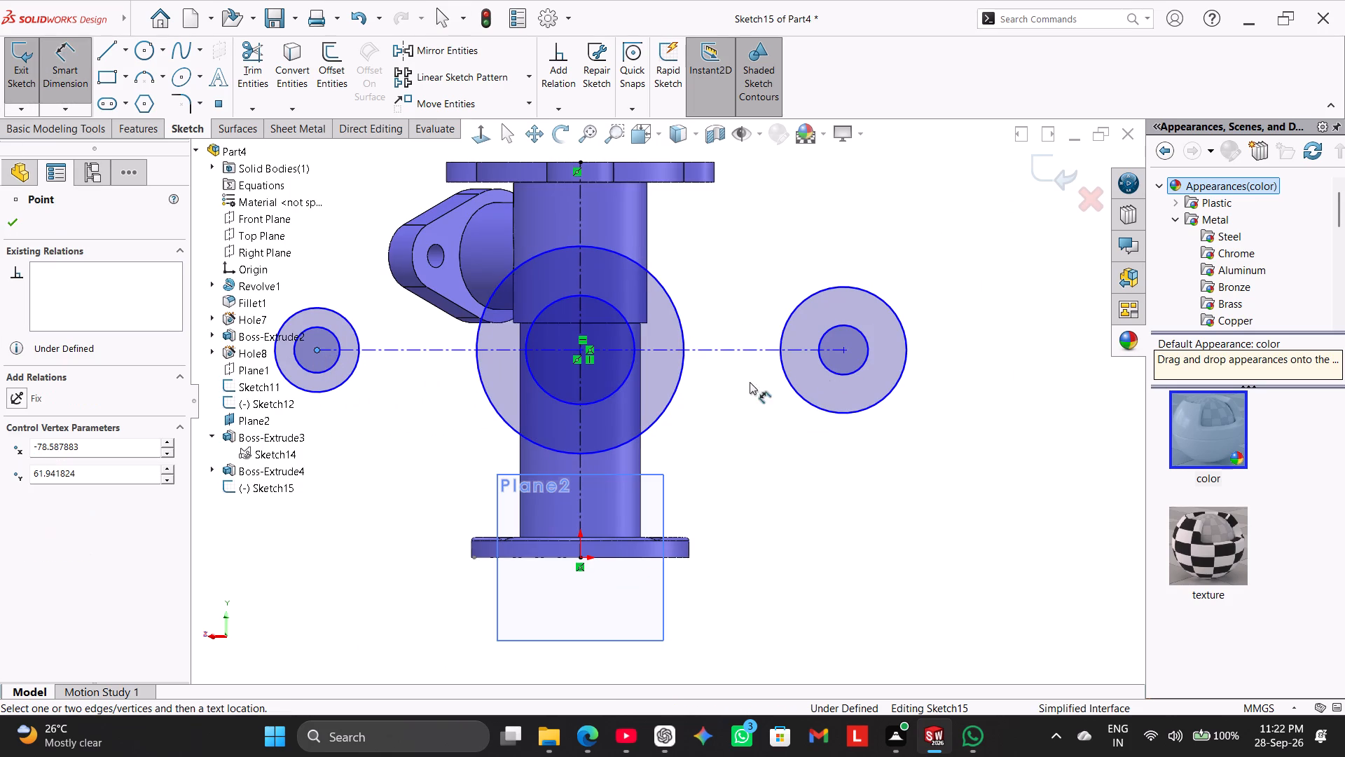
pyautogui.click(844, 350)
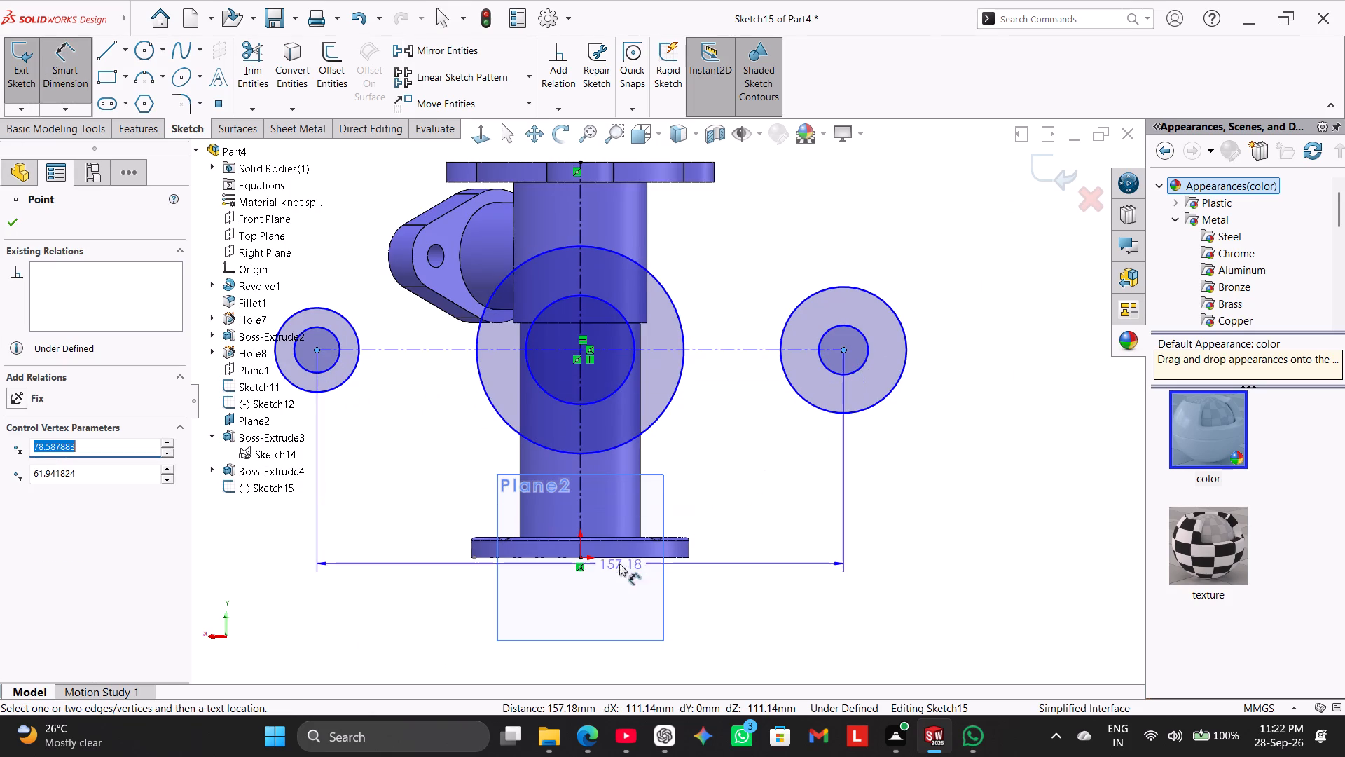
pyautogui.click(581, 661)
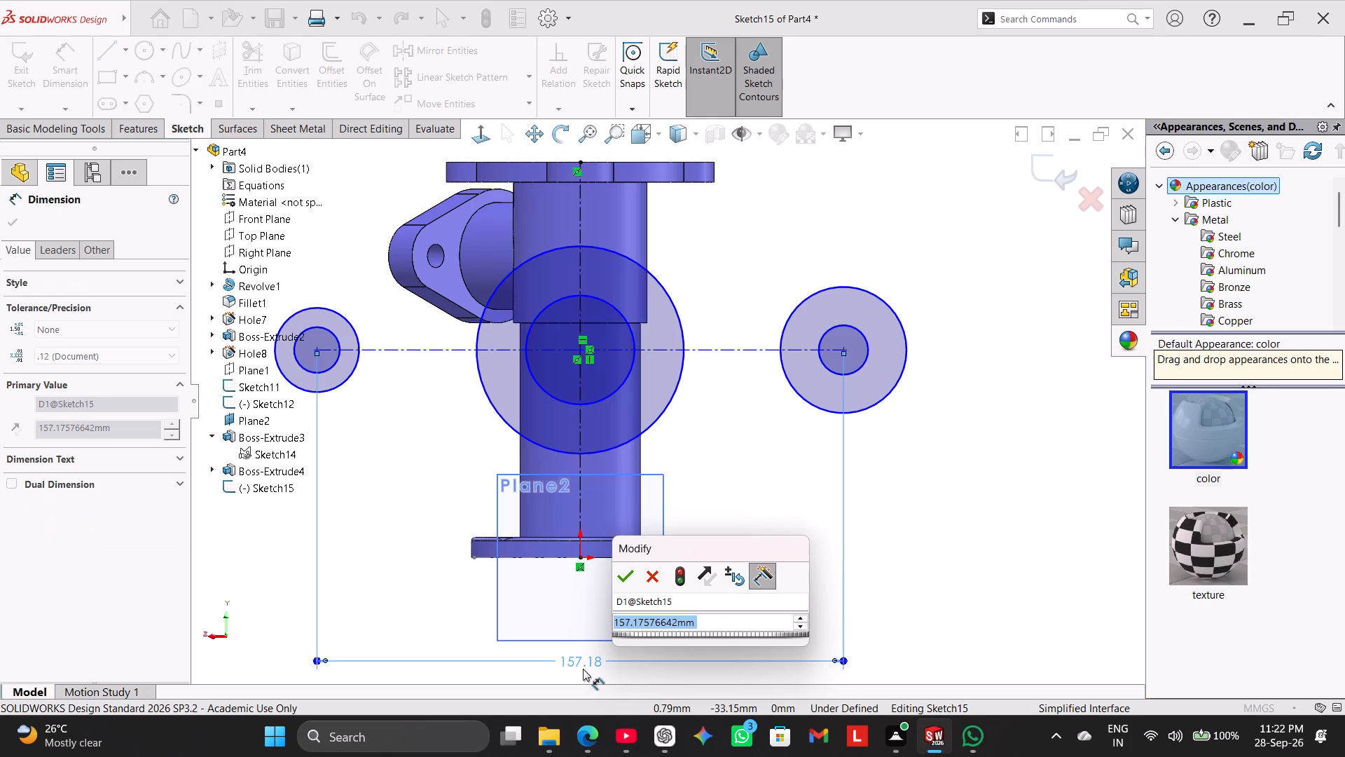
pyautogui.write('52')
pyautogui.press('Return')
# Dimension the height of the middle circles' centre above the origin as 32 mm.
pyautogui.scroll(-2, 612, 415)
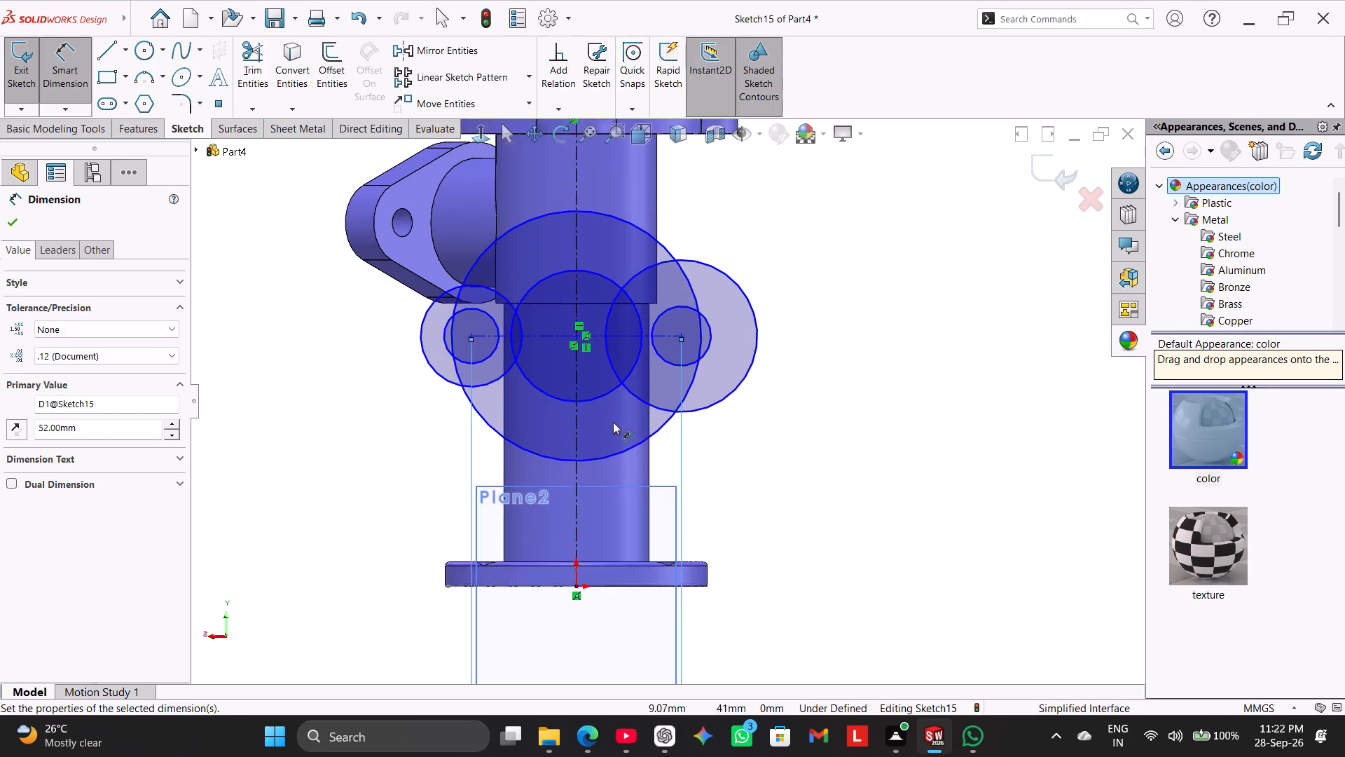
pyautogui.scroll(-1, 613, 422)
pyautogui.click(565, 296)
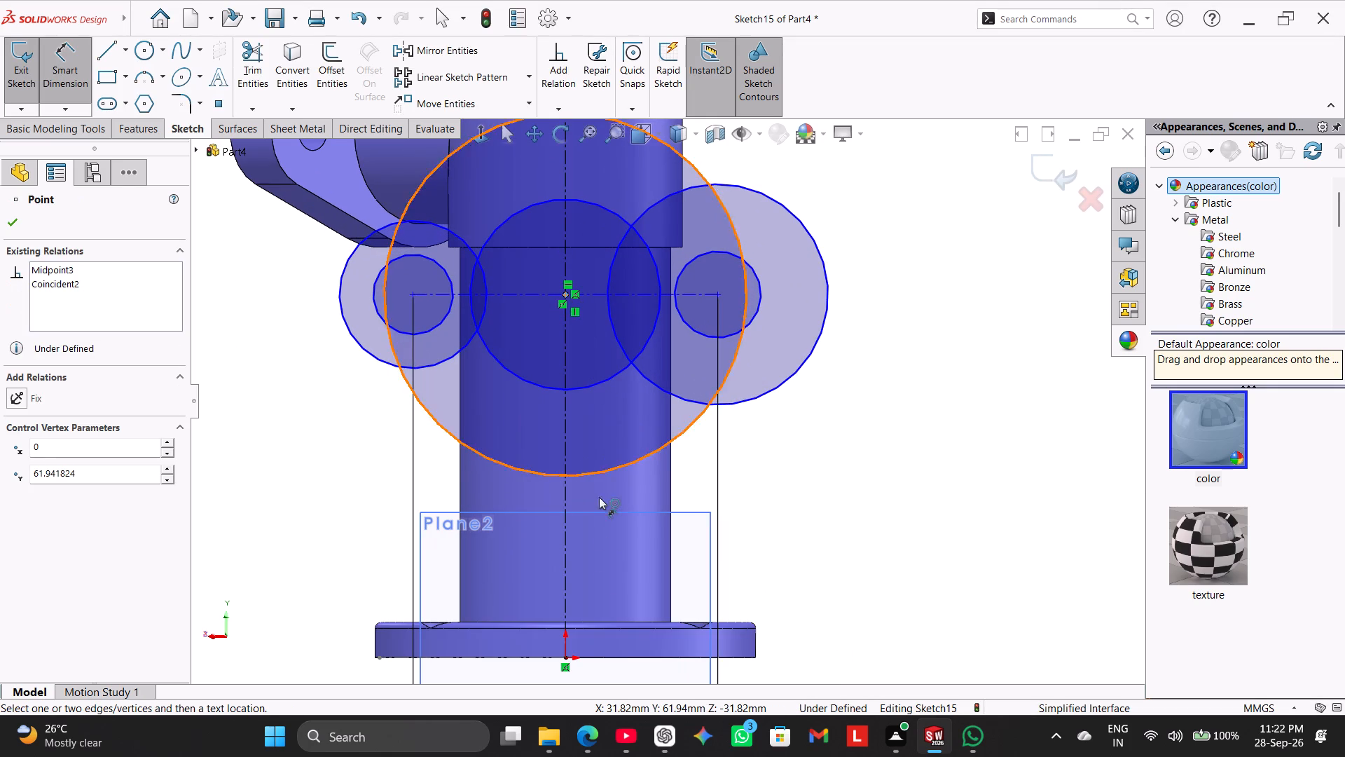
pyautogui.click(595, 657)
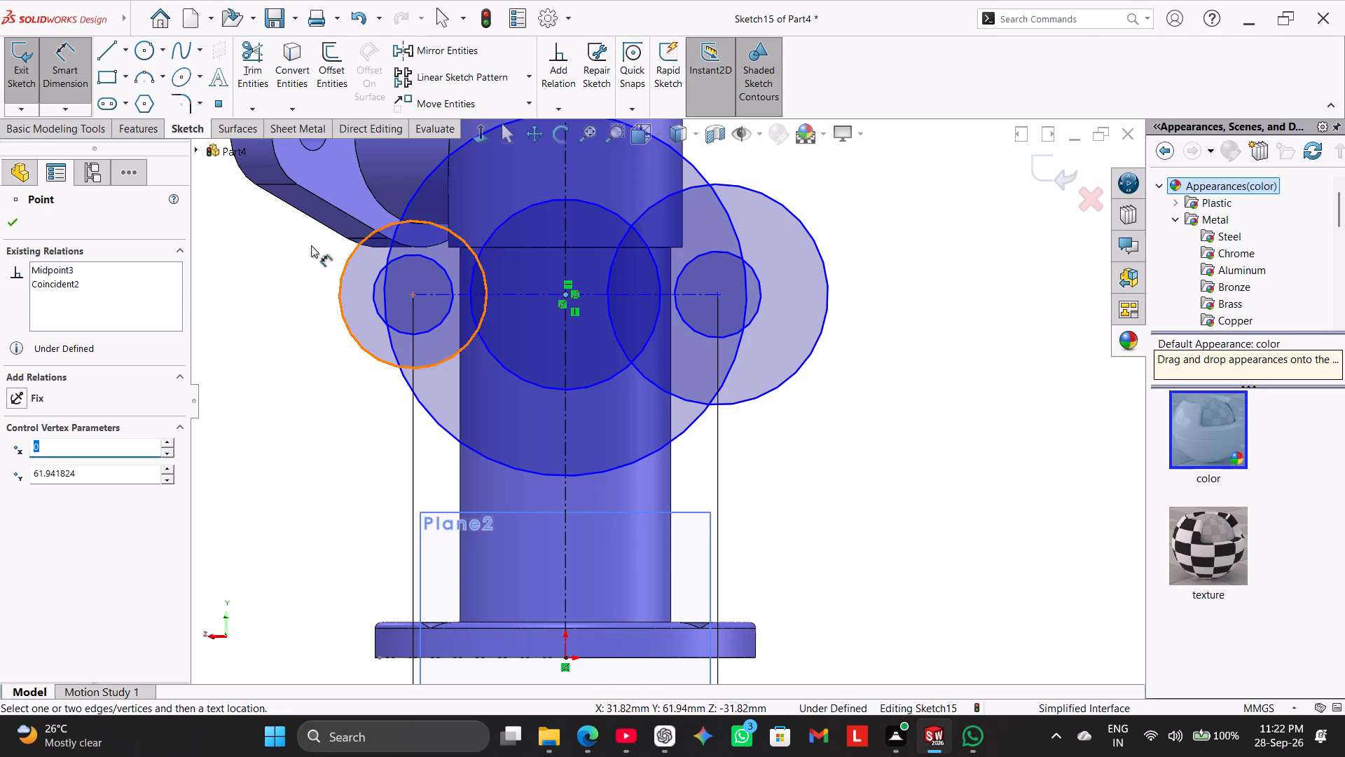
pyautogui.click(565, 661)
pyautogui.click(872, 511)
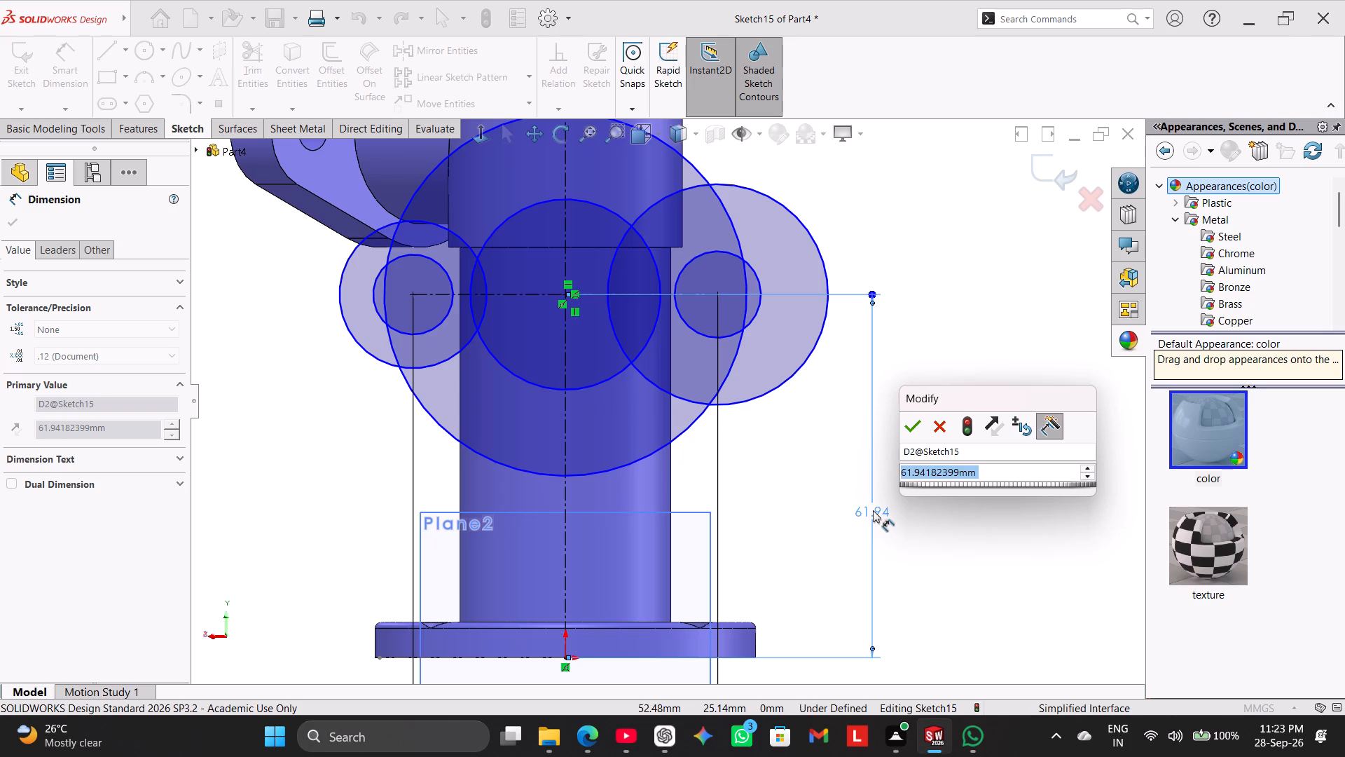
pyautogui.write('90-')
pyautogui.write('58')
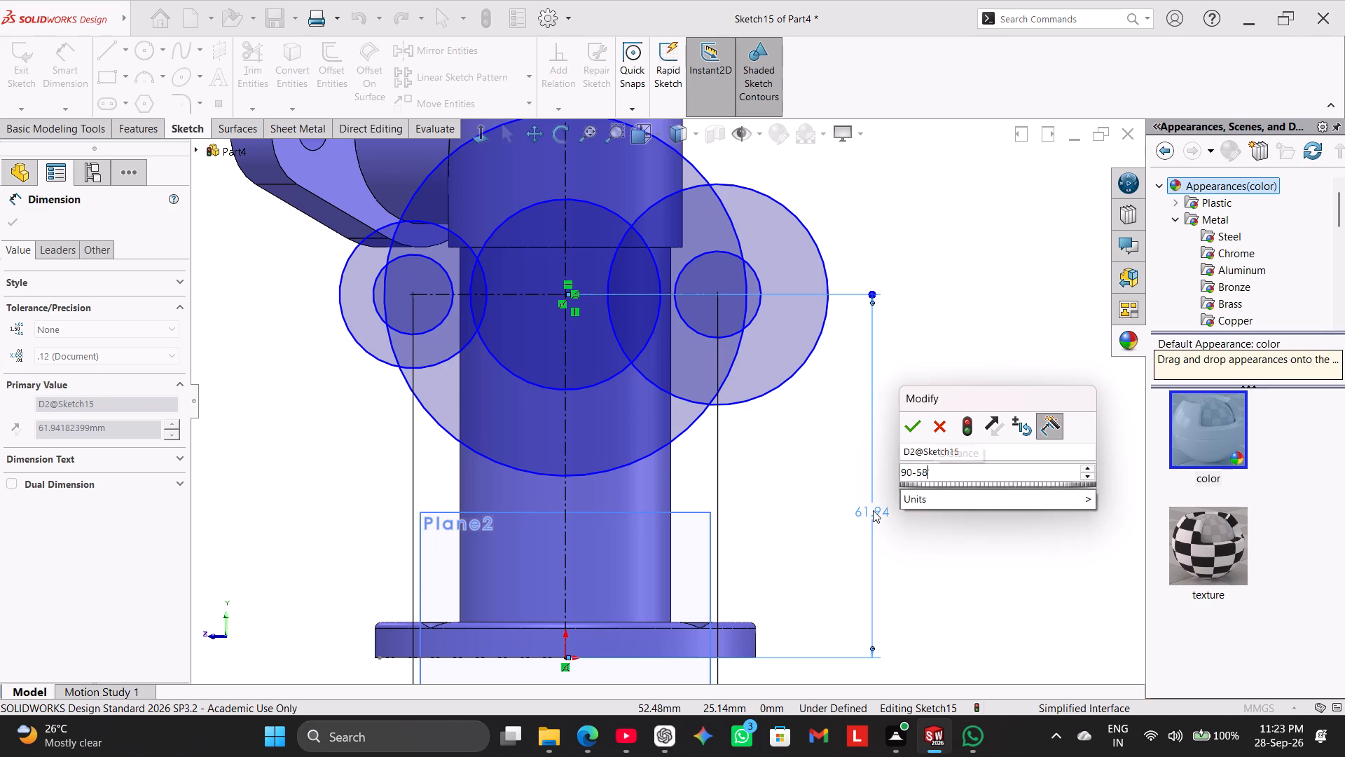
pyautogui.press('Return')
pyautogui.rightClick(970, 448)
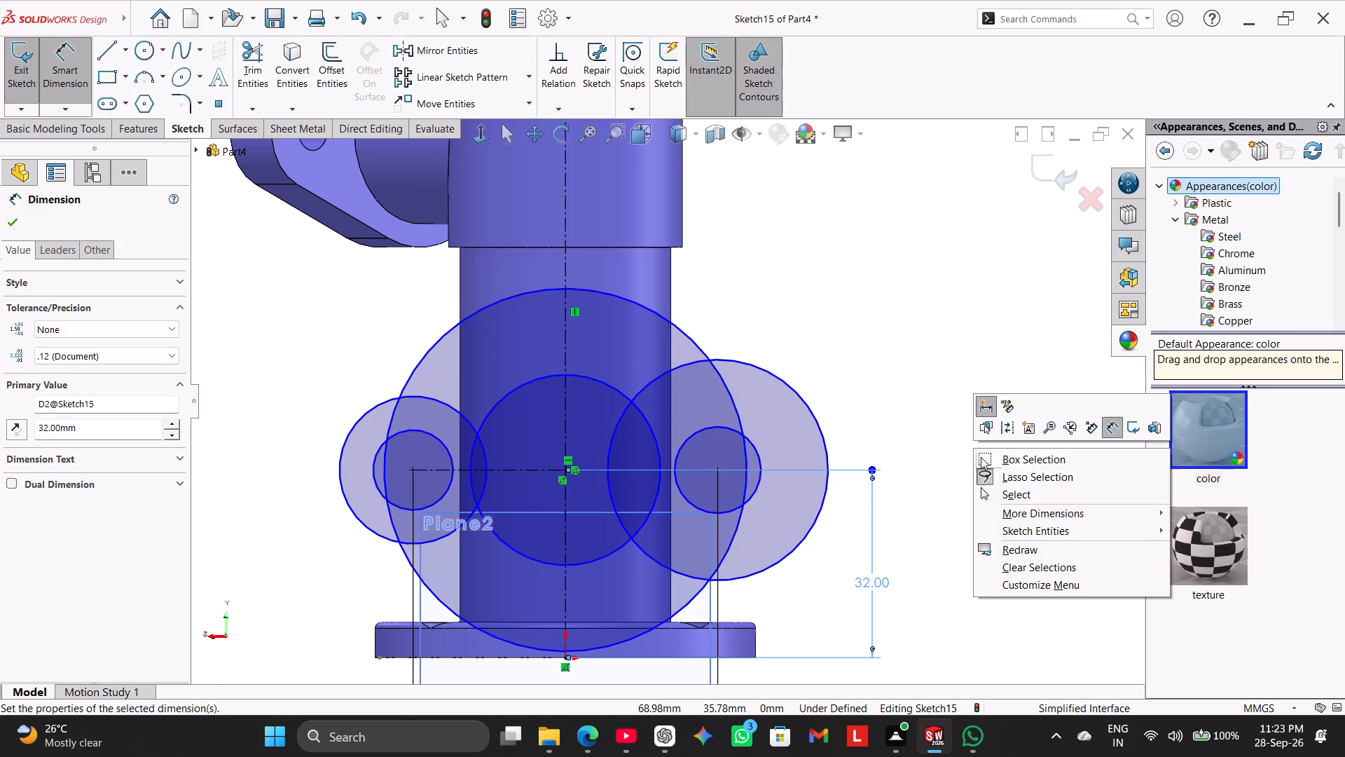
pyautogui.click(1021, 495)
# Dimension the outer circle of the left pair with a diameter of 18 mm.
pyautogui.moveTo(960, 526); pyautogui.dragTo(970, 557, button='middle')
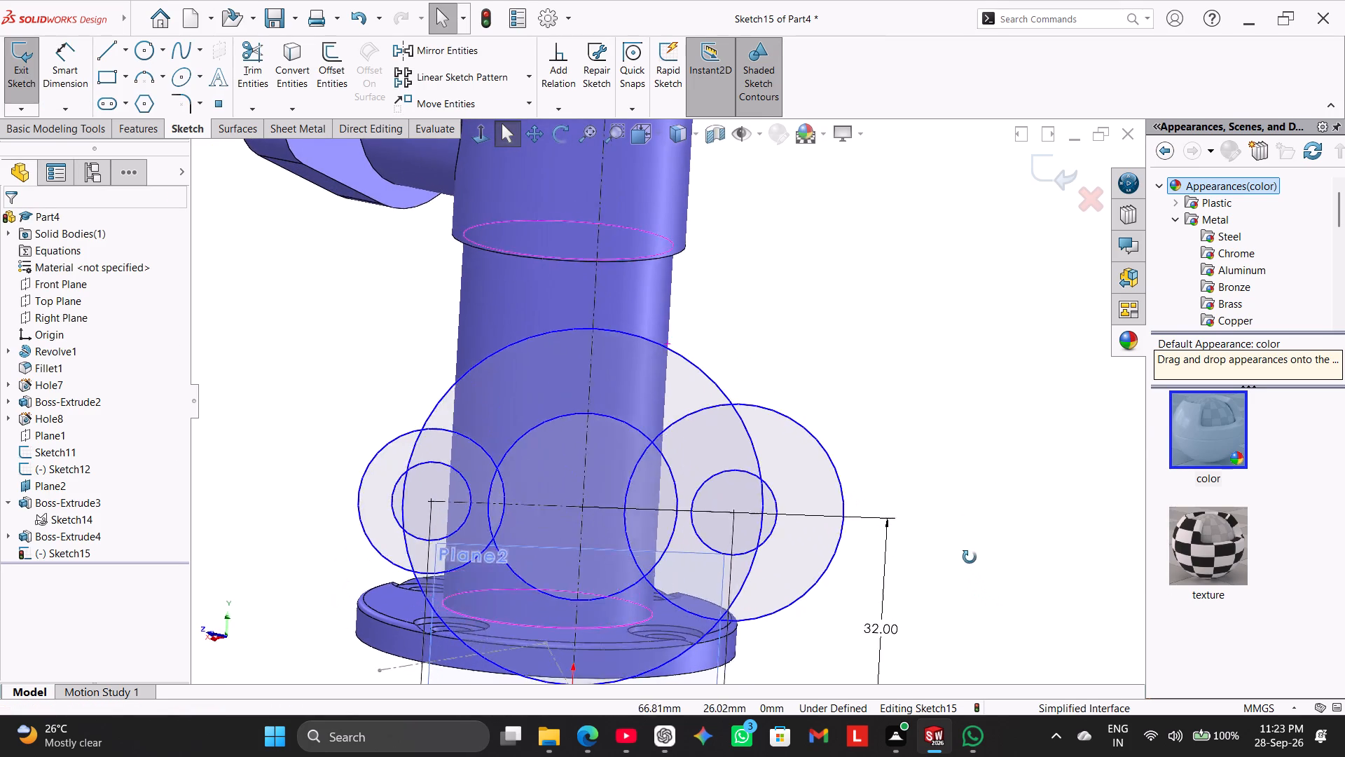
pyautogui.moveTo(970, 557); pyautogui.dragTo(969, 557, button='middle')
pyautogui.click(490, 137)
pyautogui.scroll(-3, 726, 394)
pyautogui.moveTo(64, 53); pyautogui.dragTo(69, 60)
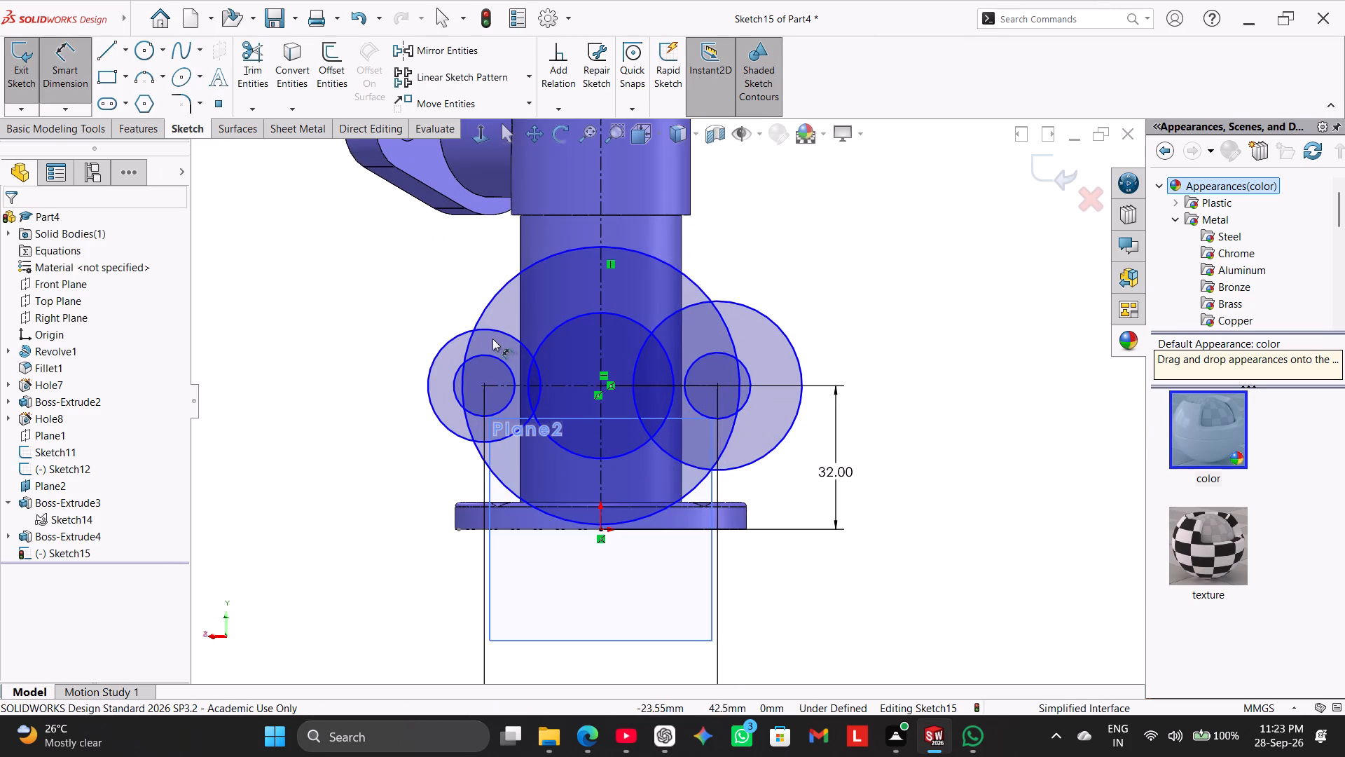
pyautogui.click(448, 346)
pyautogui.click(314, 293)
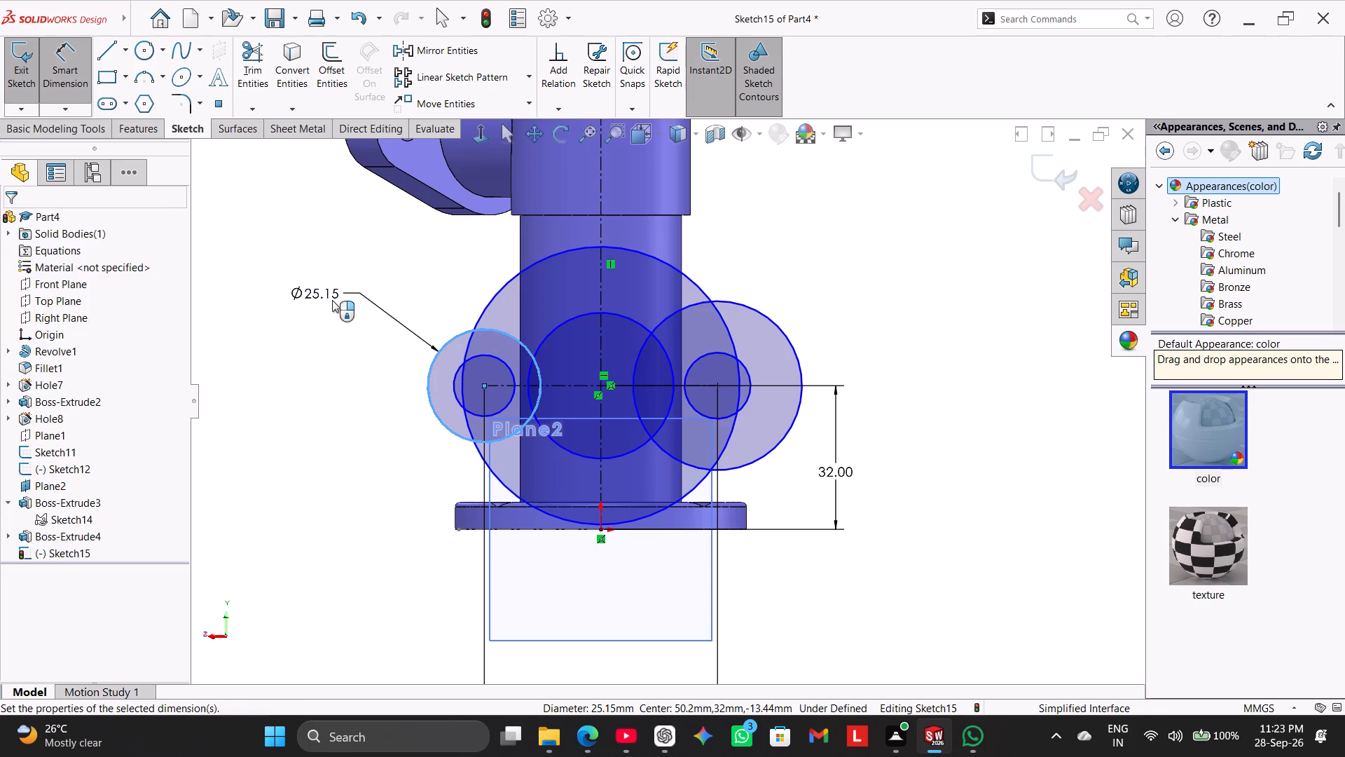
pyautogui.write('18')
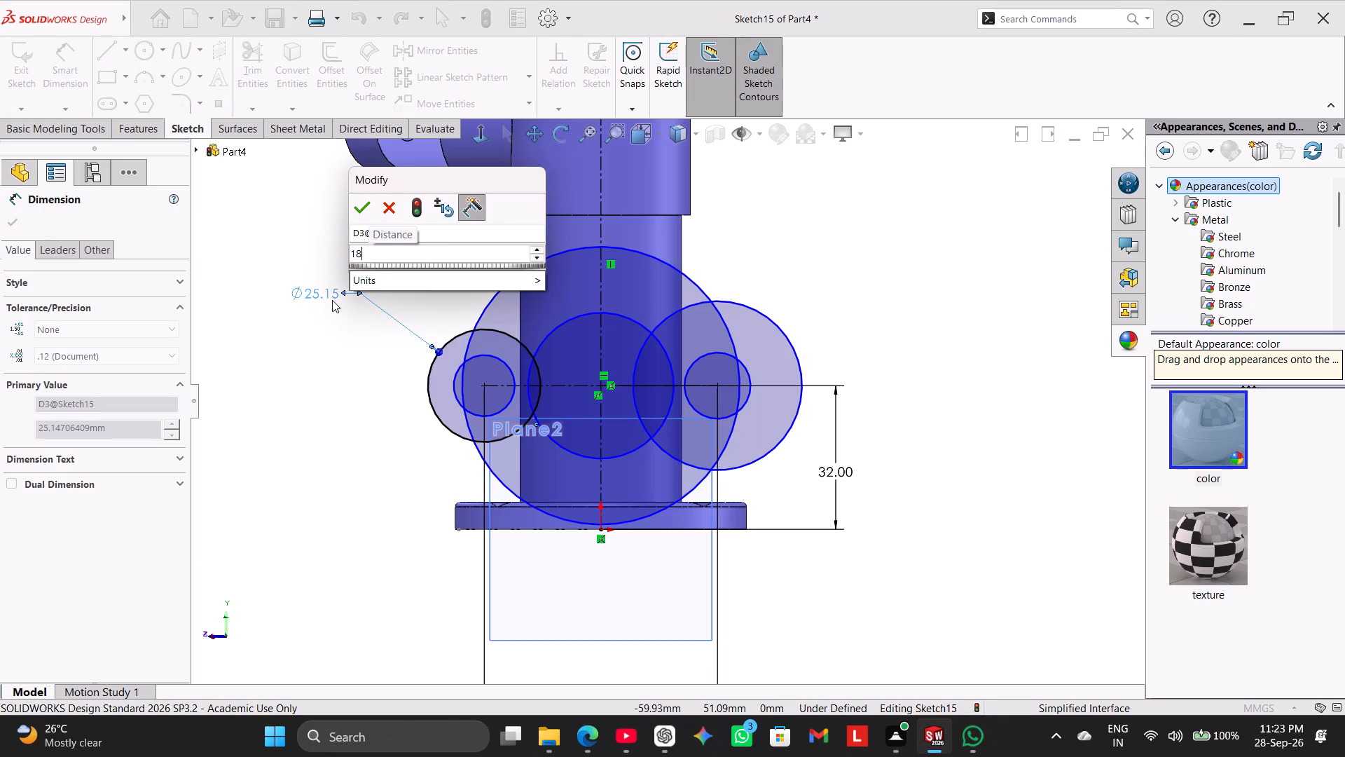
pyautogui.press('Return')
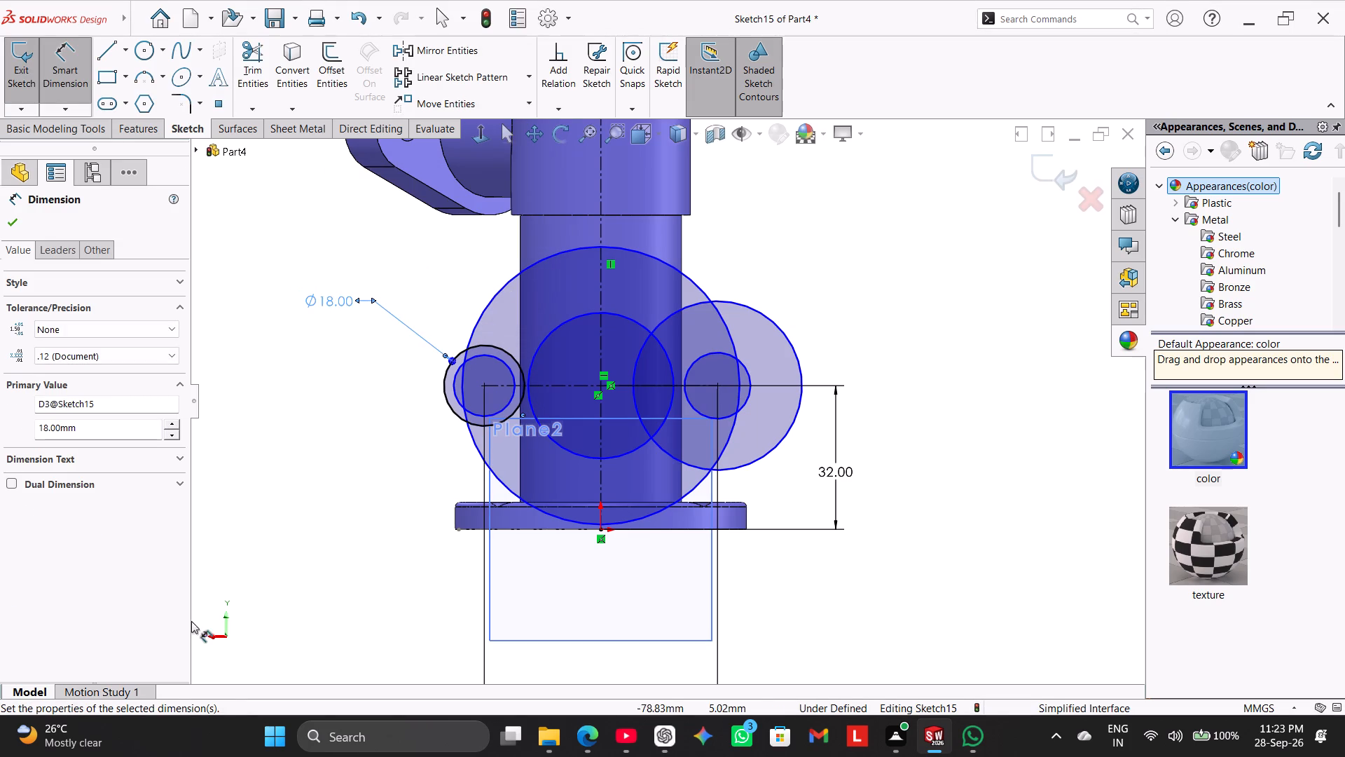
pyautogui.rightClick(305, 424)
pyautogui.click(342, 463)
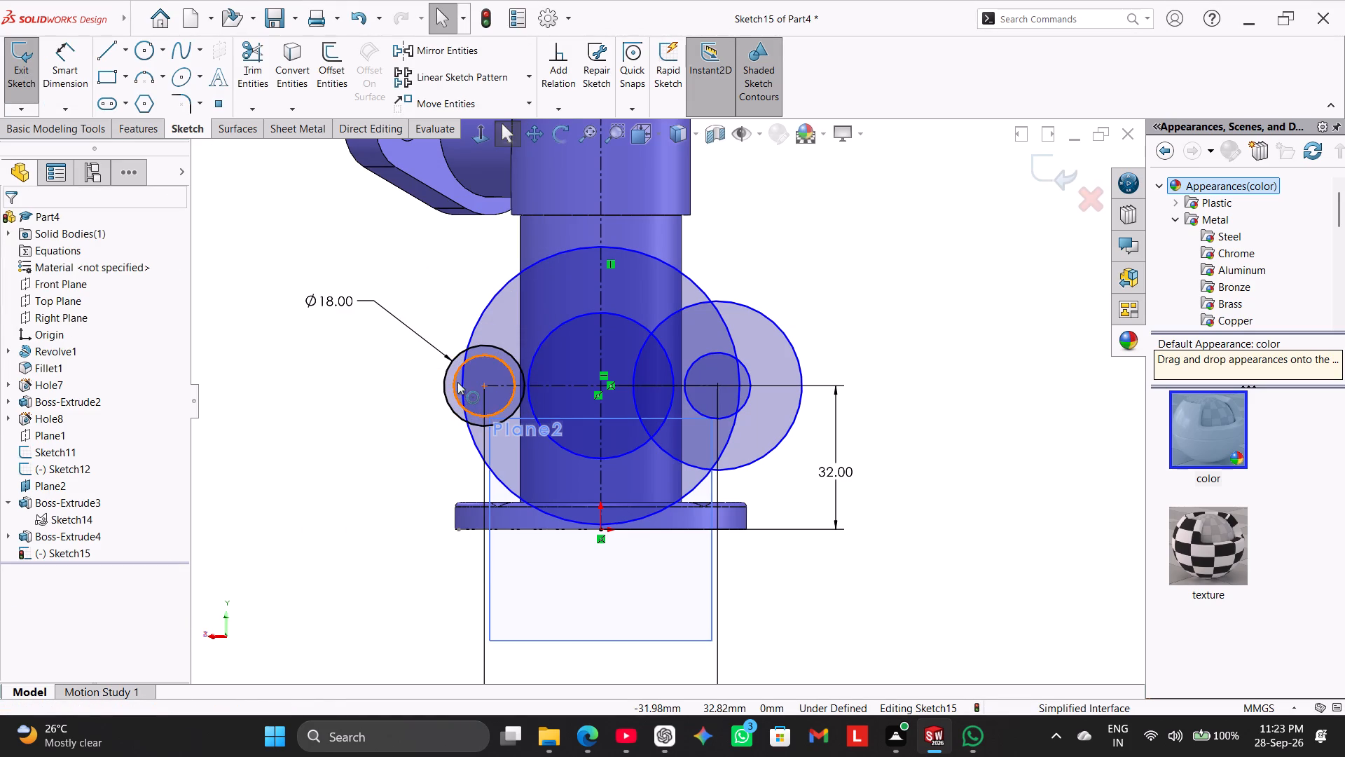
# Dimension the inner circle of the left pair with a diameter of 7 mm.
pyautogui.scroll(-2, 457, 382)
pyautogui.moveTo(65, 65); pyautogui.dragTo(78, 78)
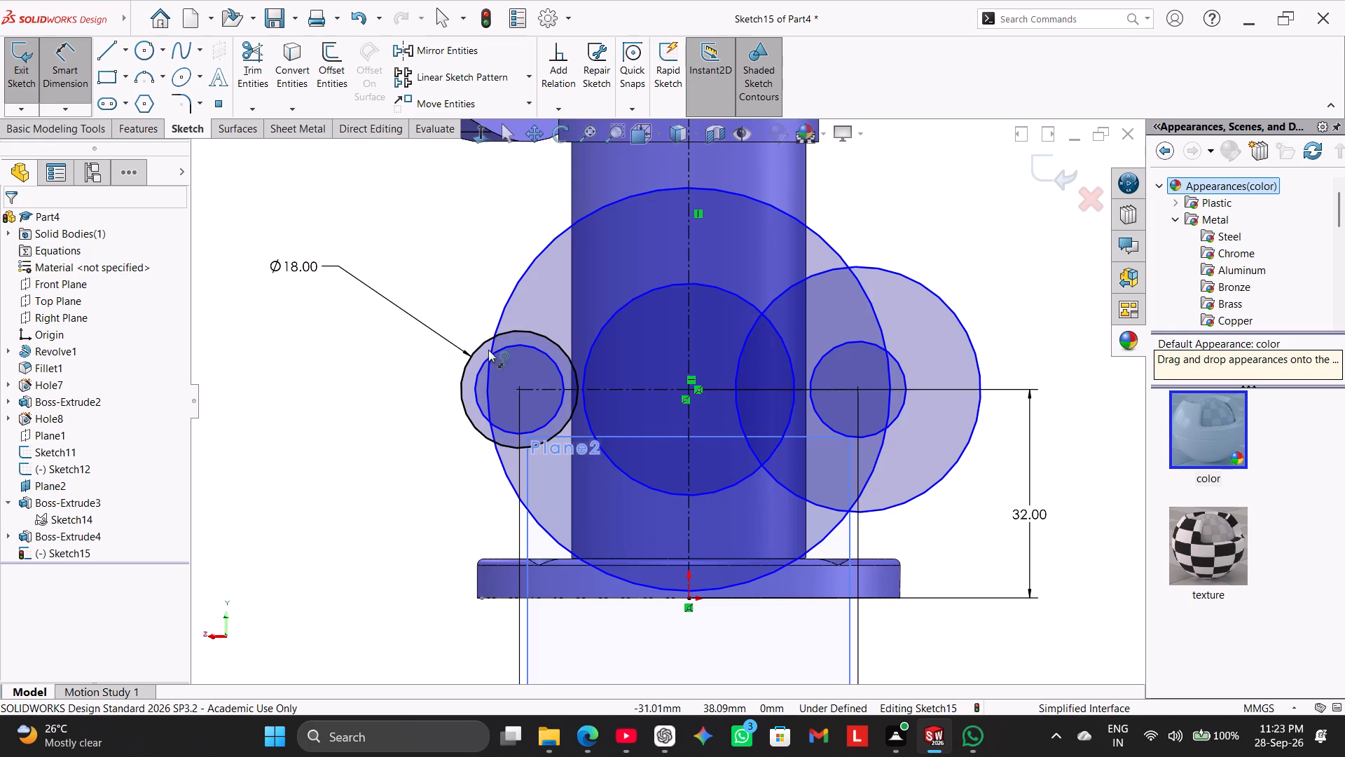
pyautogui.click(499, 352)
pyautogui.click(390, 238)
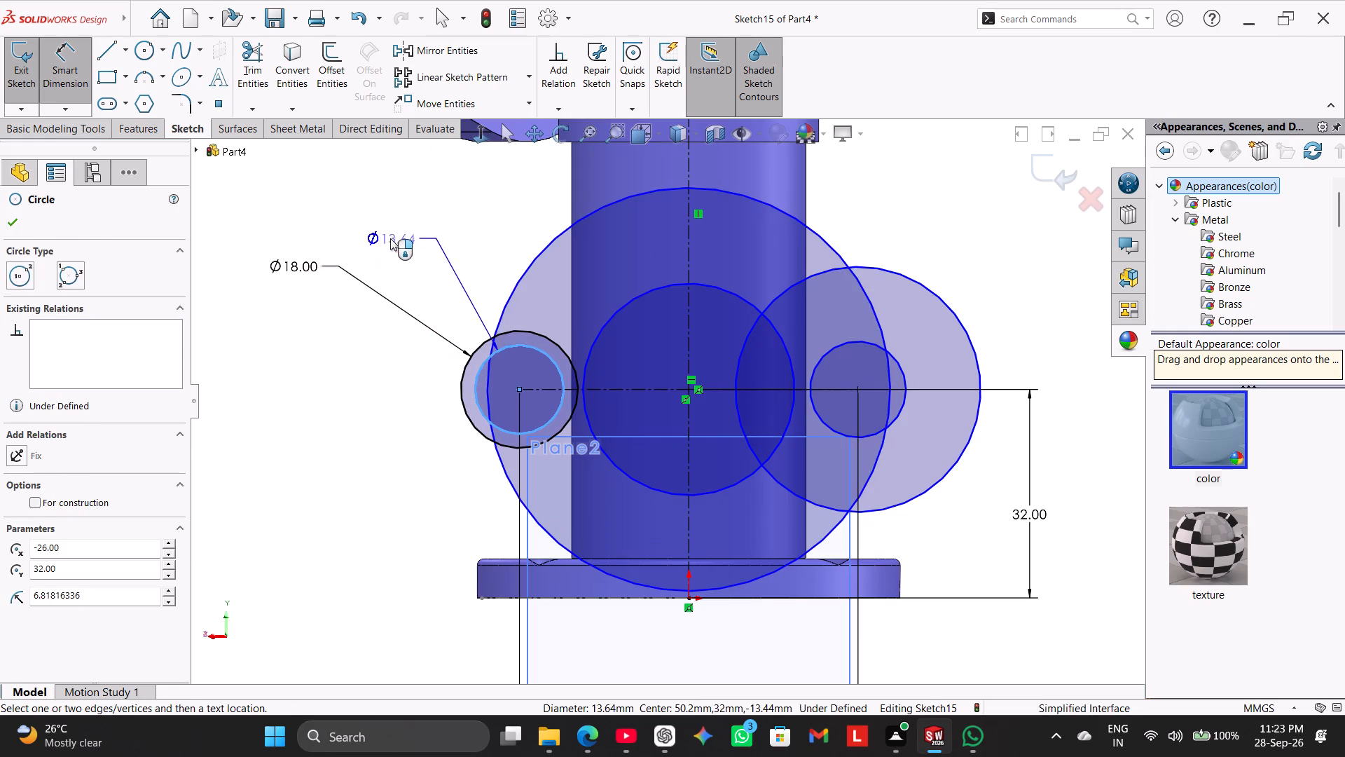
pyautogui.press('7')
pyautogui.press('Return')
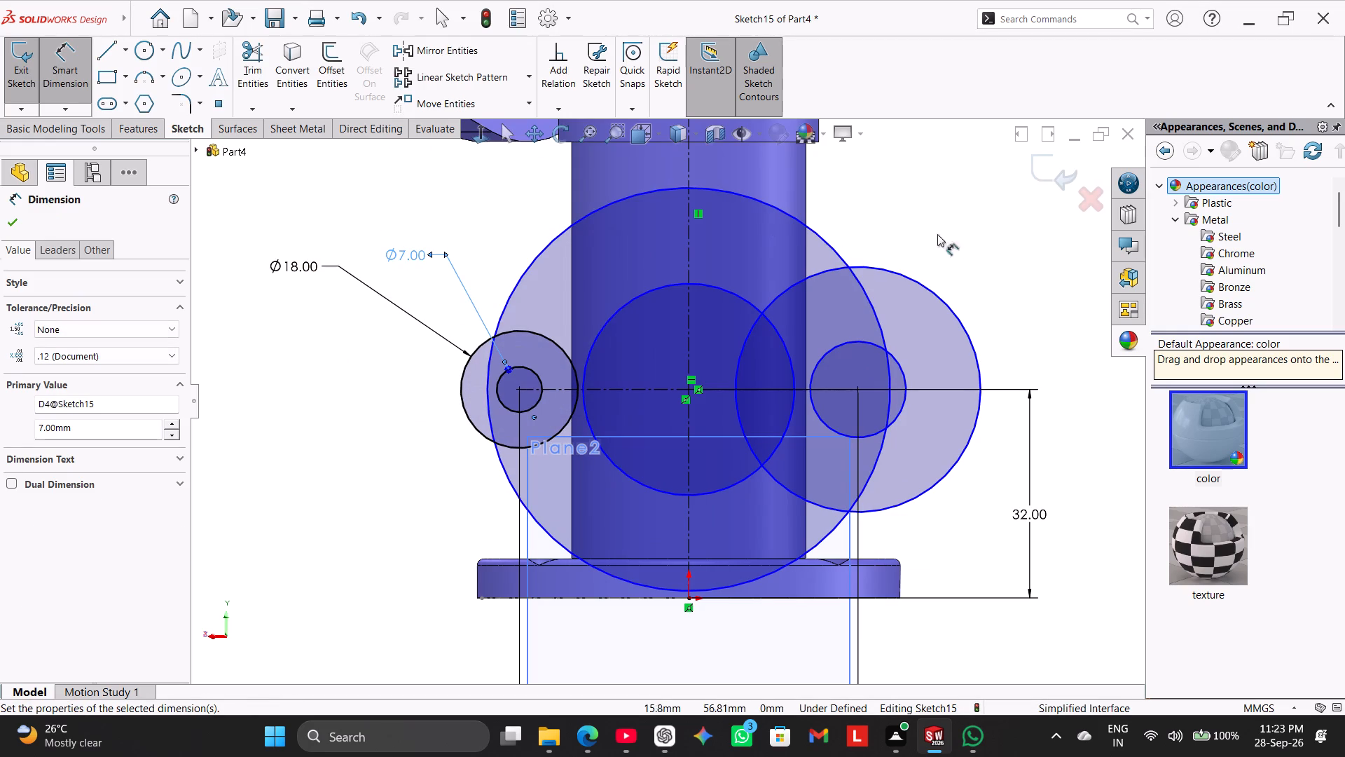
pyautogui.rightClick(1228, 234)
pyautogui.rightClick(1021, 256)
pyautogui.click(1061, 301)
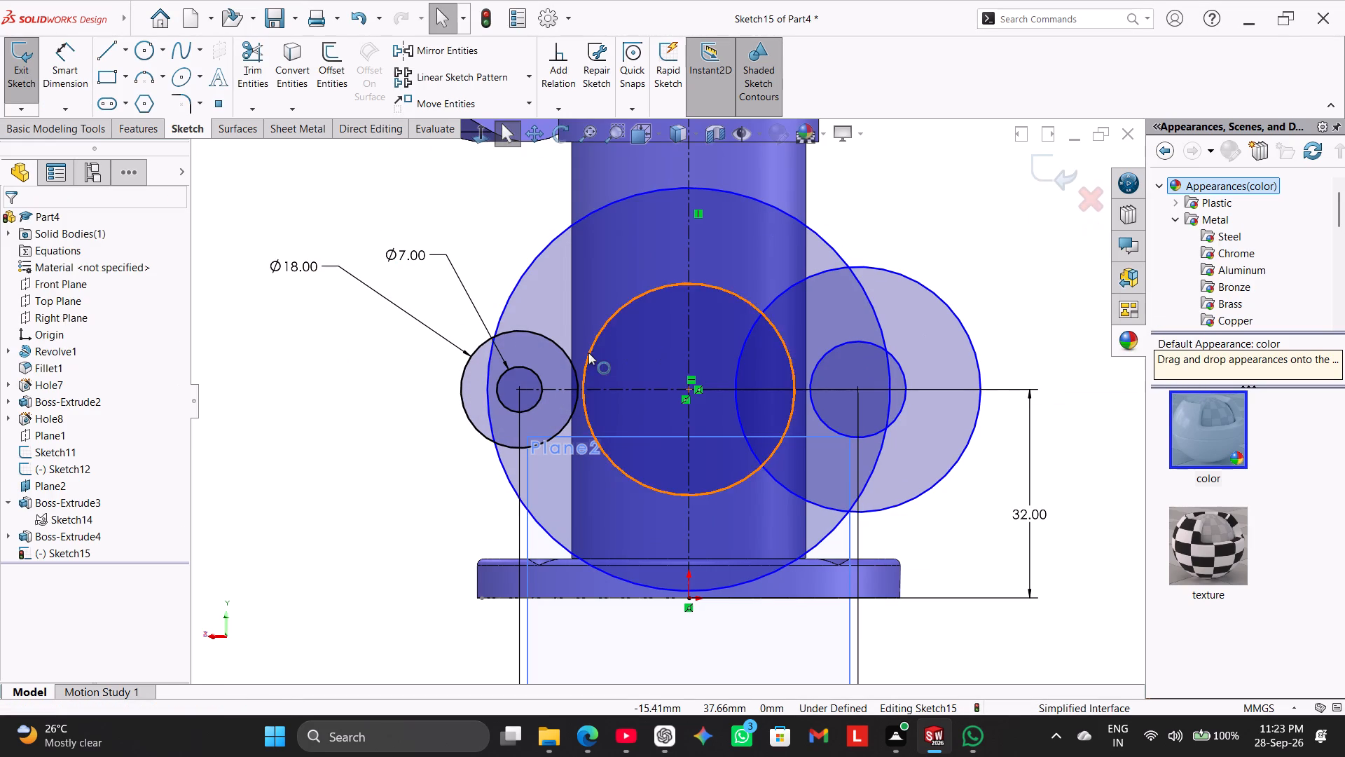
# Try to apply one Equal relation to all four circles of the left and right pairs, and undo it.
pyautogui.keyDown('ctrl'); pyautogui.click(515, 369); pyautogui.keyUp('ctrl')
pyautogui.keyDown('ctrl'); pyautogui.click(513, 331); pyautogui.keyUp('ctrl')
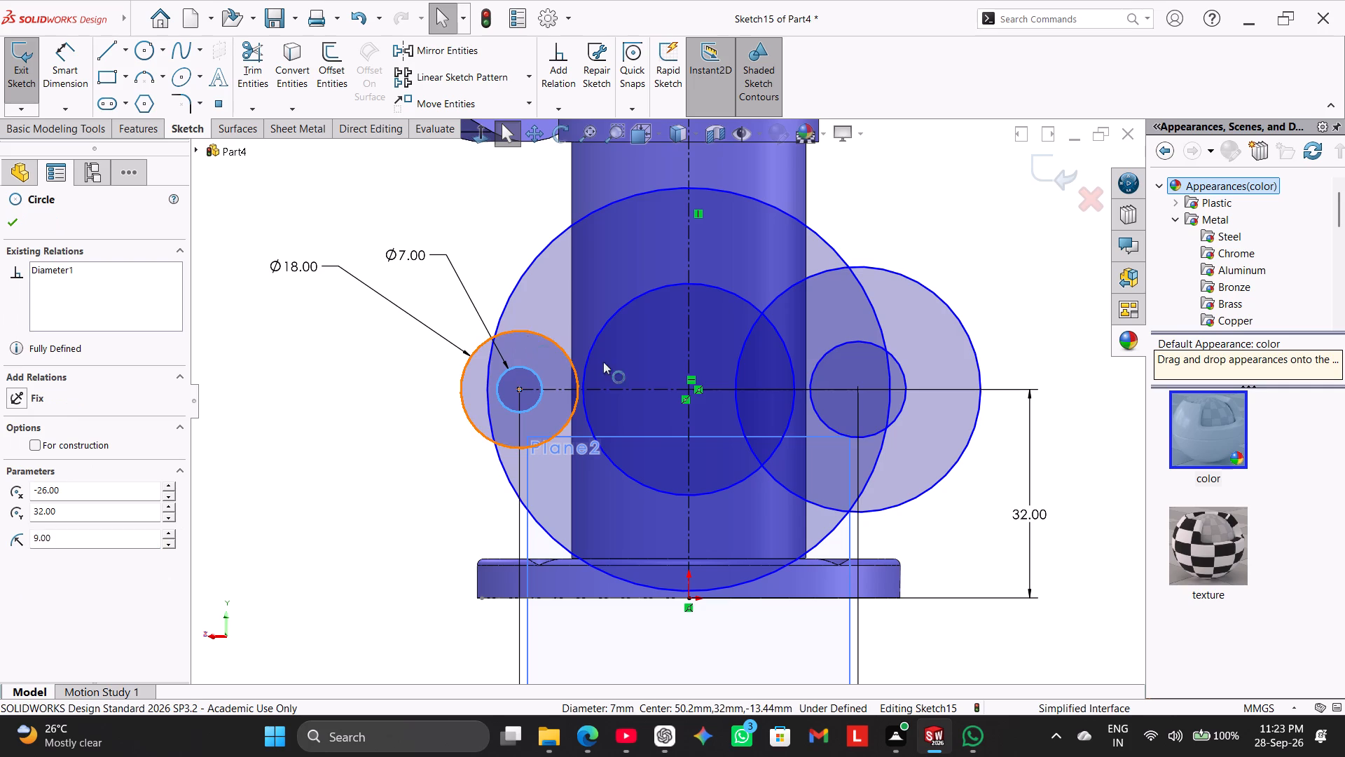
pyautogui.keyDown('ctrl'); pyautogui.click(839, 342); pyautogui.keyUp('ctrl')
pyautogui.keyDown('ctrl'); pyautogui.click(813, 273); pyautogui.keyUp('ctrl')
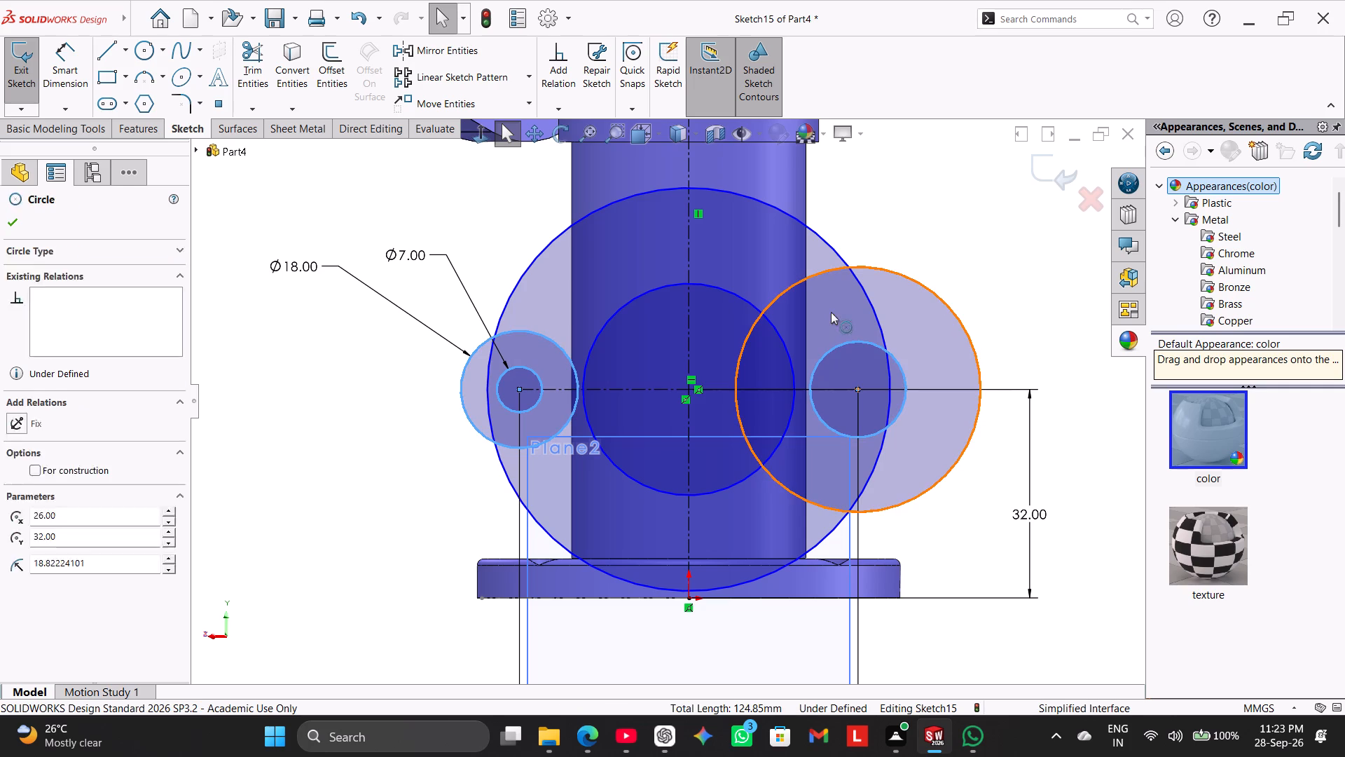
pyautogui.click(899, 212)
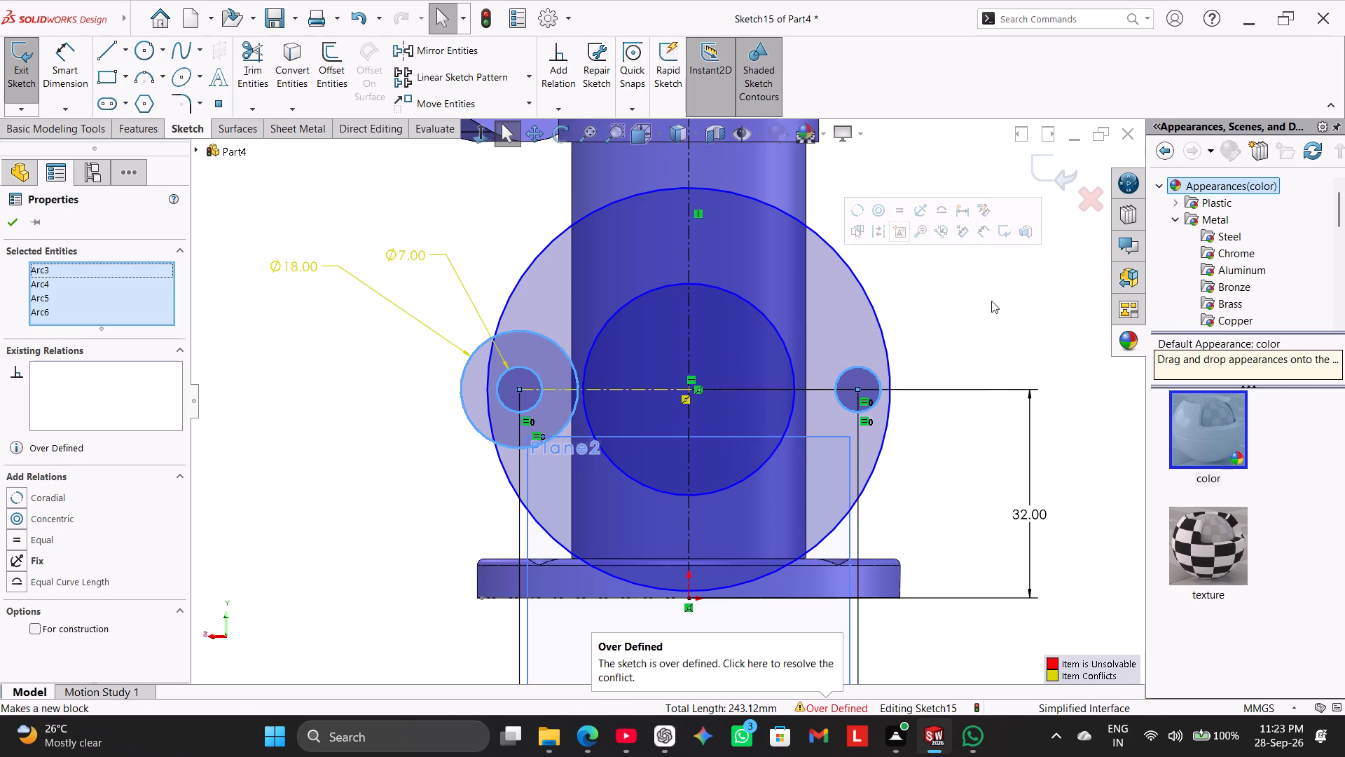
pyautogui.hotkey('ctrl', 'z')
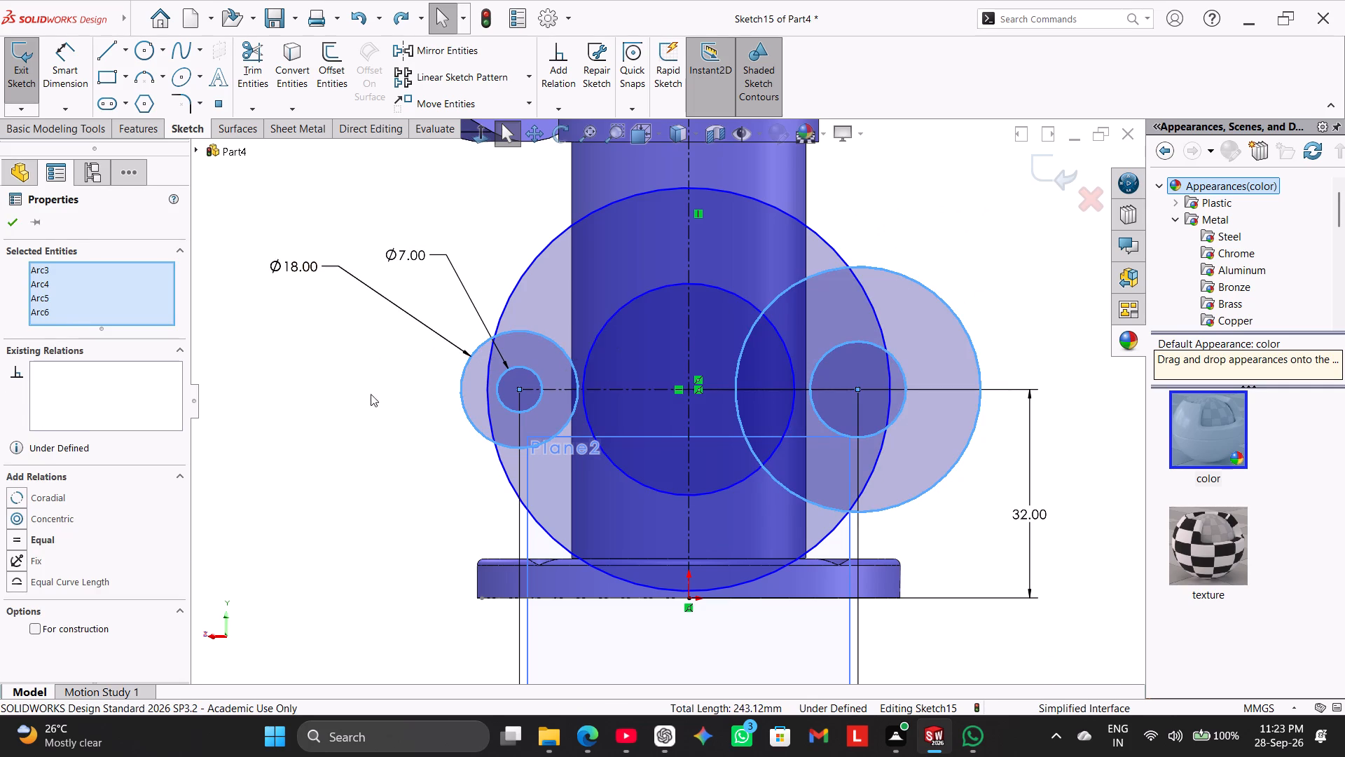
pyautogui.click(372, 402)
# Add Equal relations between the left and right outer circles, and between the left and right inner circles.
pyautogui.keyDown('ctrl'); pyautogui.click(466, 371); pyautogui.keyUp('ctrl')
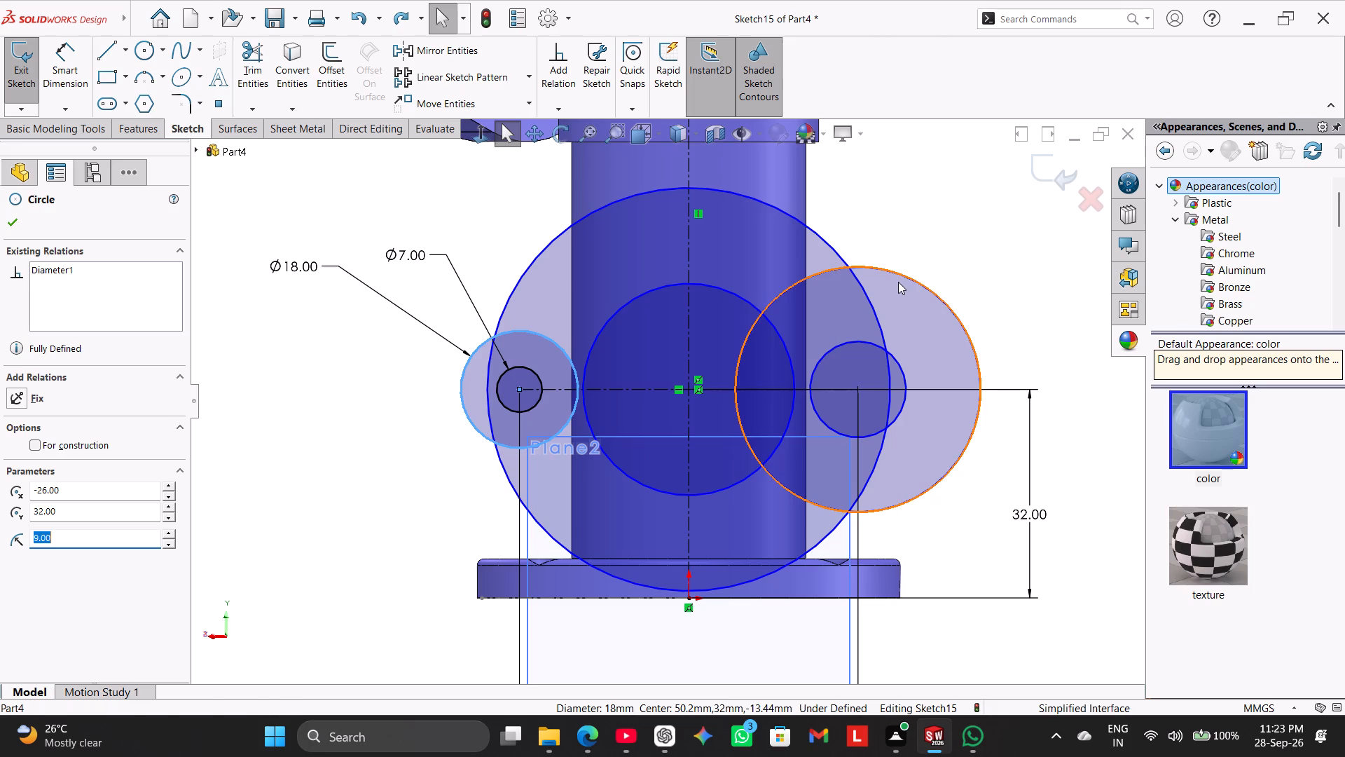
pyautogui.keyDown('ctrl'); pyautogui.click(899, 275); pyautogui.keyUp('ctrl')
pyautogui.click(1014, 210)
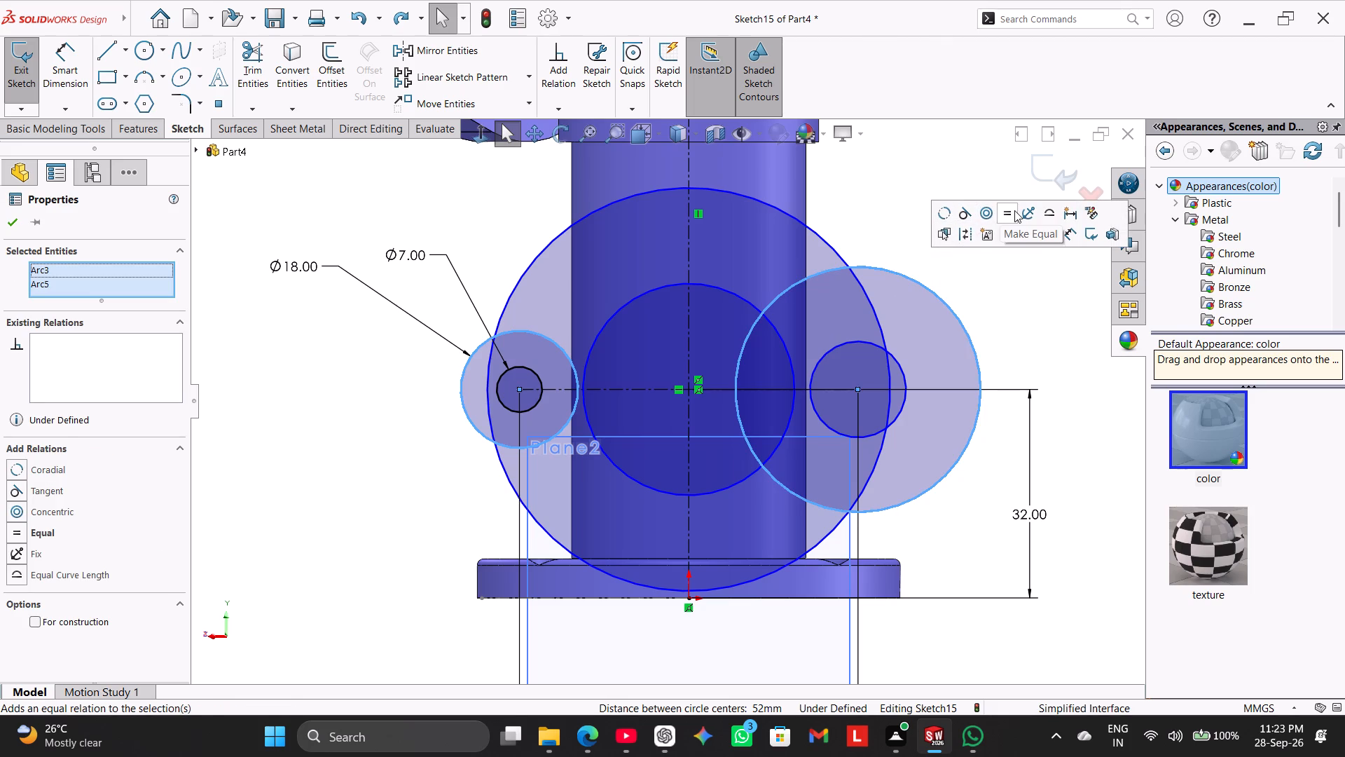
pyautogui.click(925, 157)
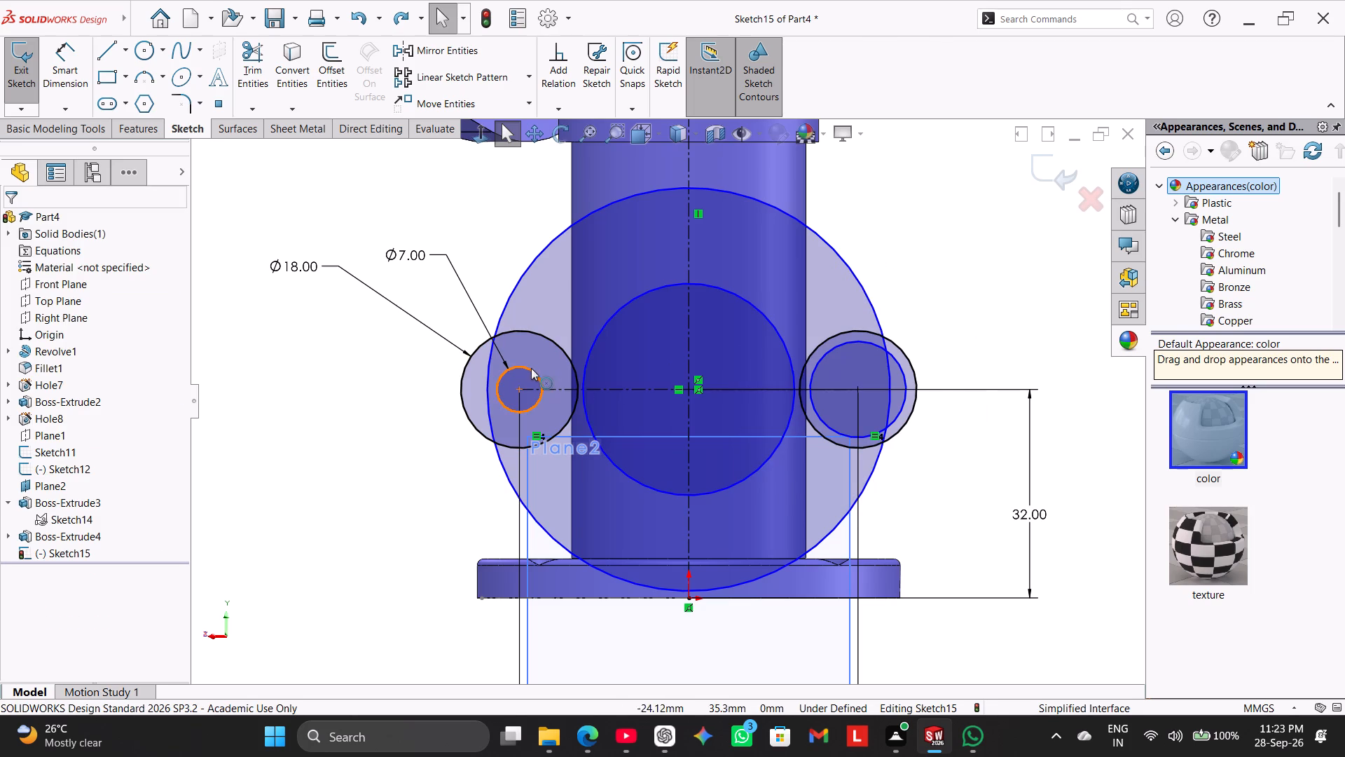
pyautogui.keyDown('ctrl'); pyautogui.click(531, 368); pyautogui.keyUp('ctrl')
pyautogui.keyDown('ctrl'); pyautogui.click(818, 361); pyautogui.keyUp('ctrl')
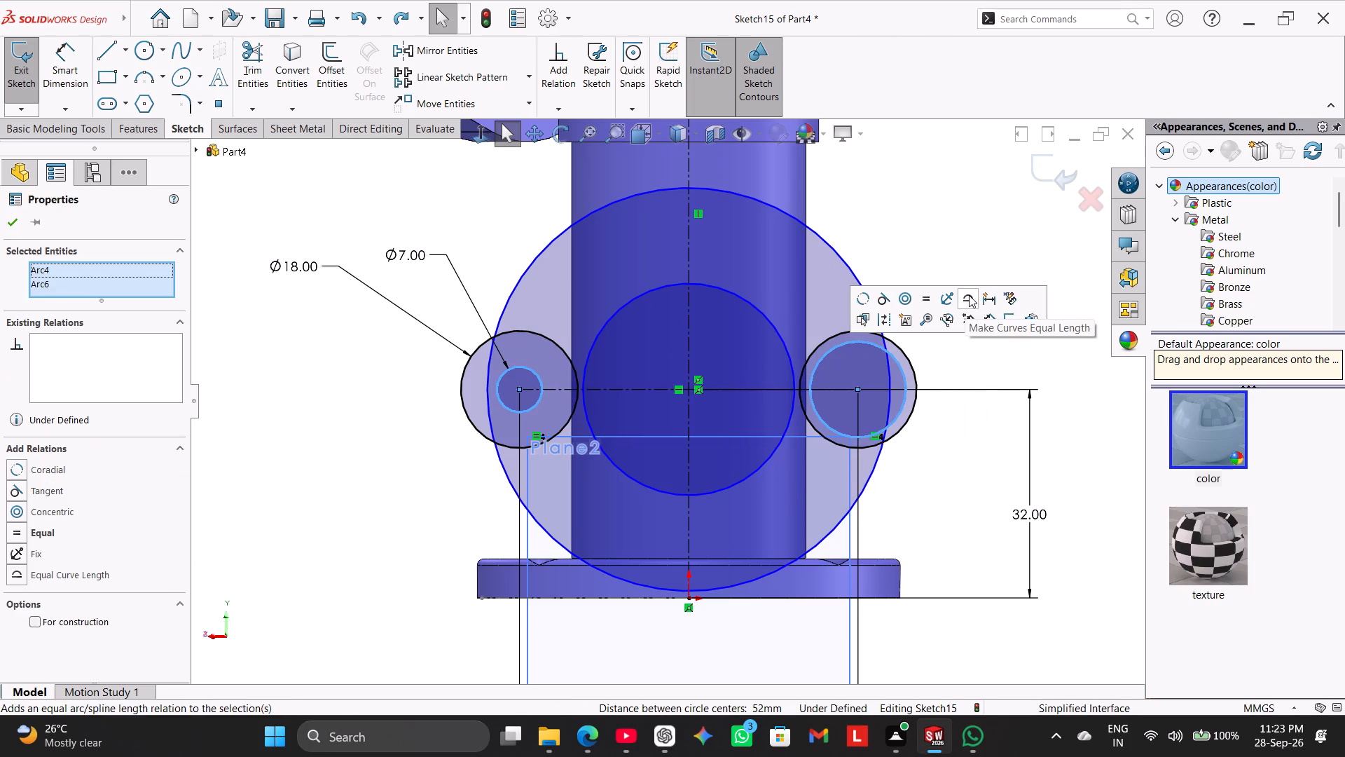
pyautogui.click(931, 297)
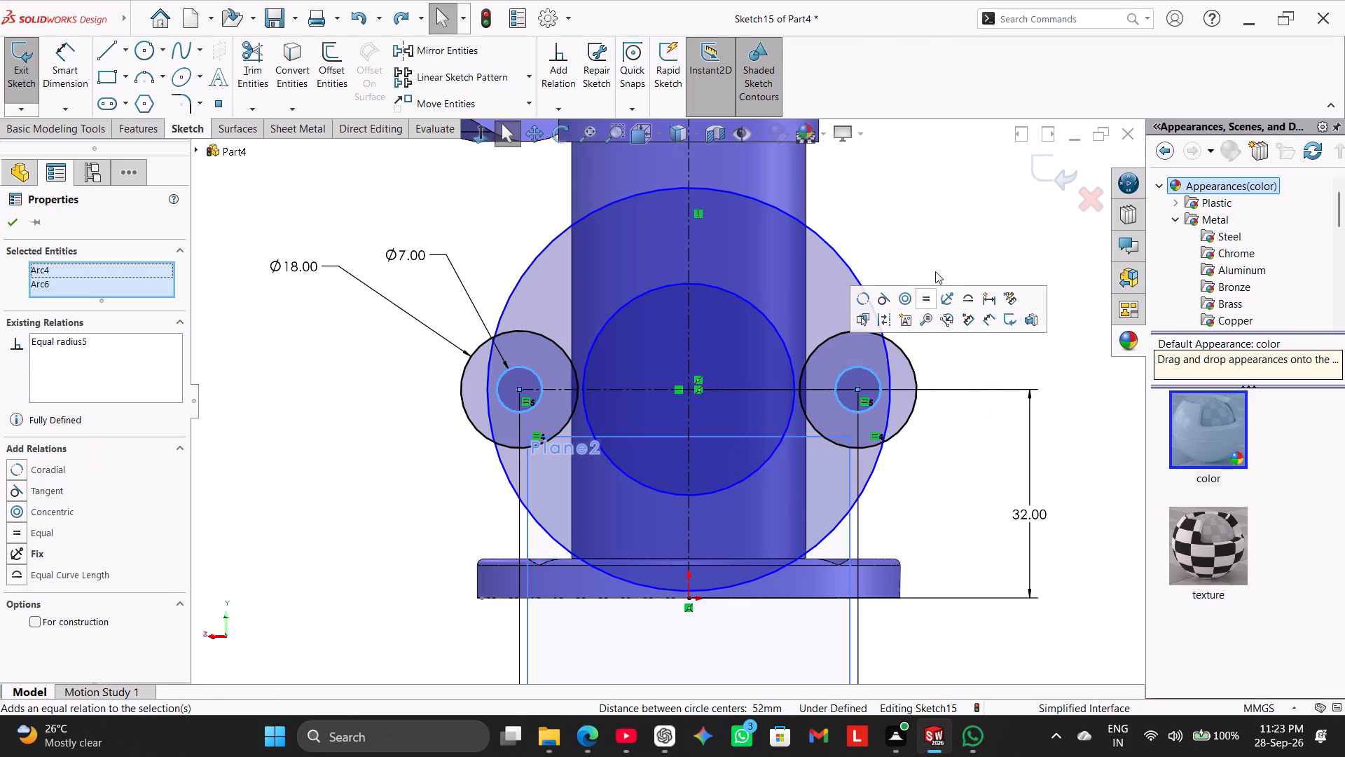
pyautogui.click(916, 235)
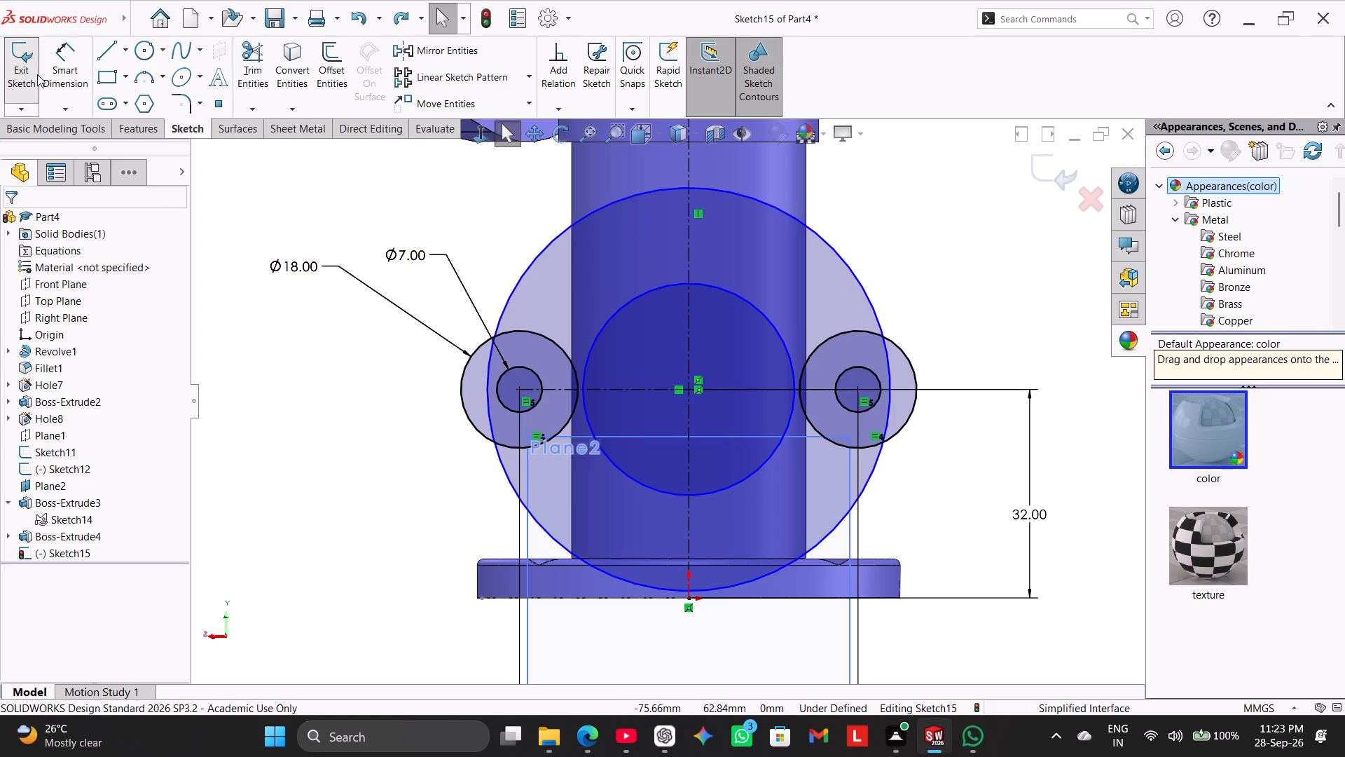
# Dimension the outer middle circle with a diameter of 34 mm.
pyautogui.click(57, 66)
pyautogui.click(825, 238)
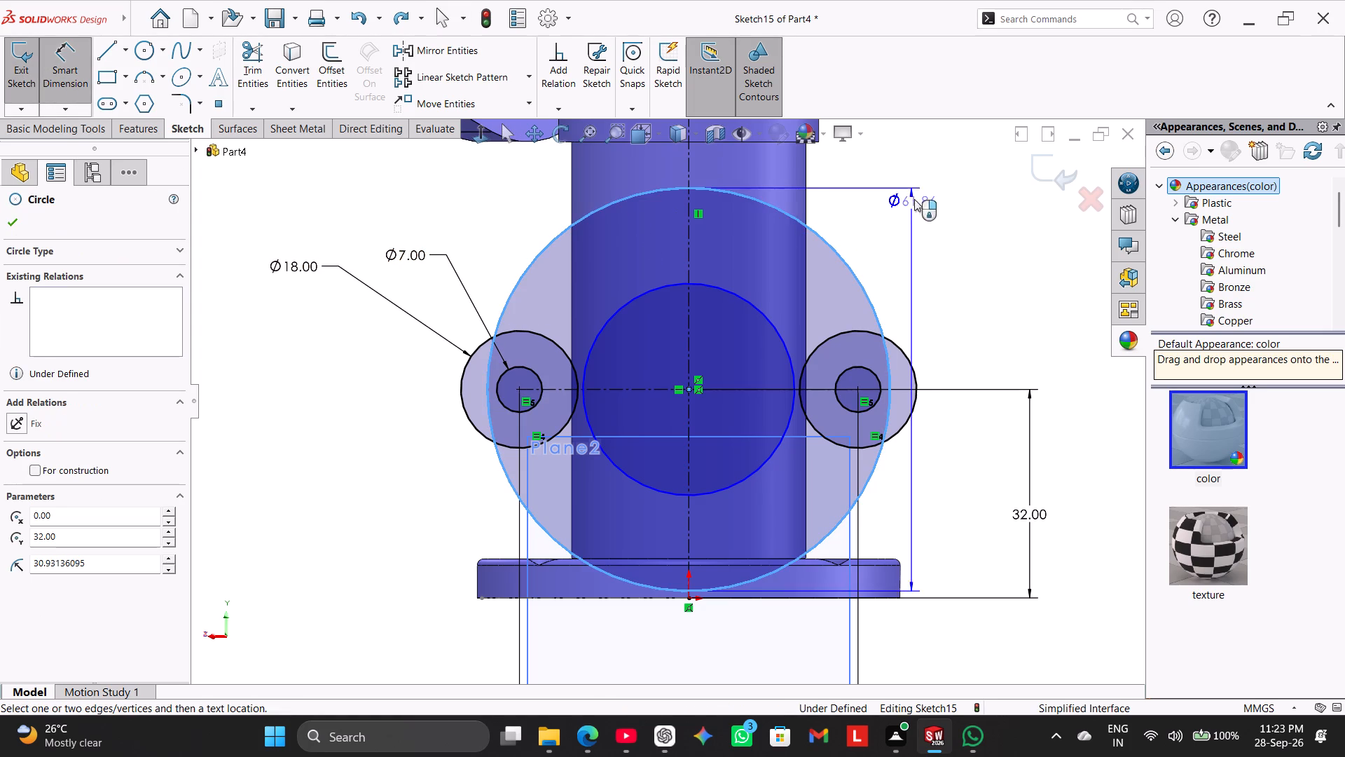
pyautogui.click(944, 155)
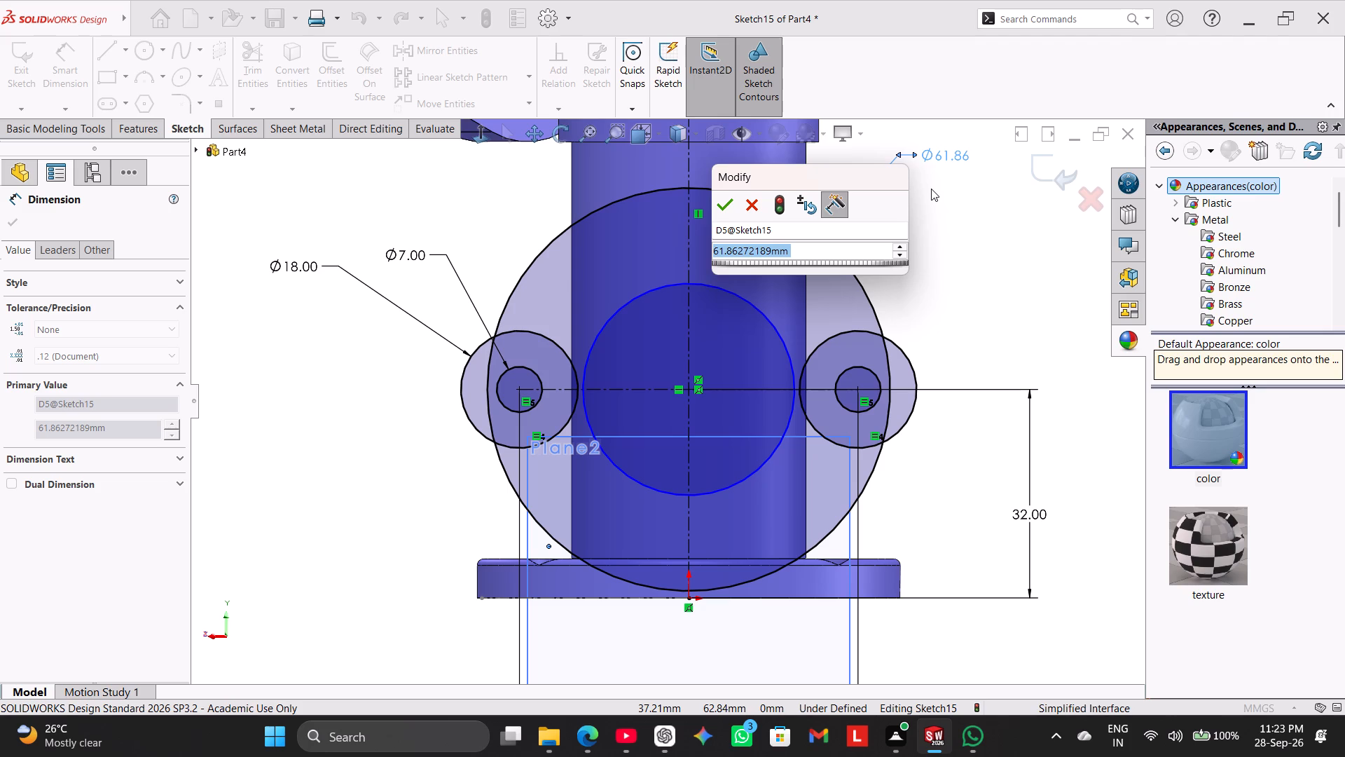
pyautogui.write('34')
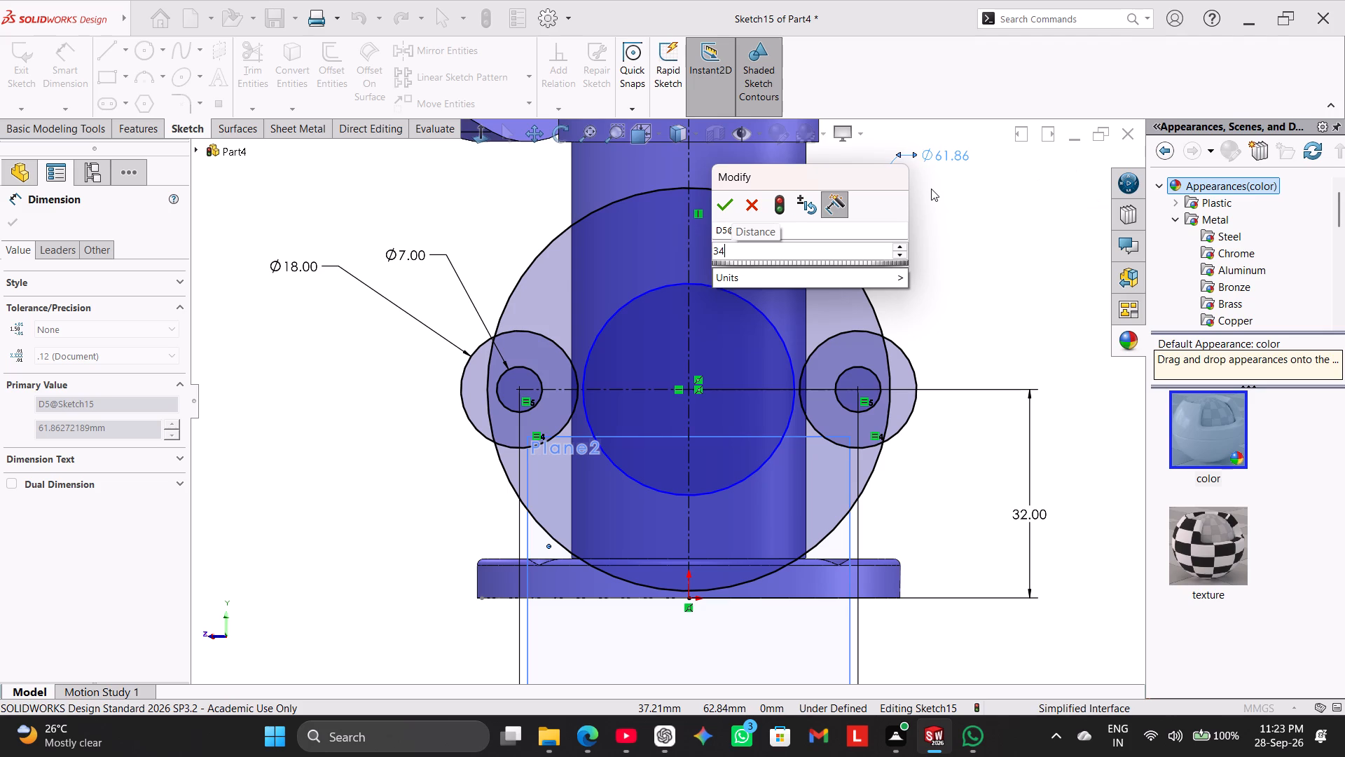
pyautogui.press('Return')
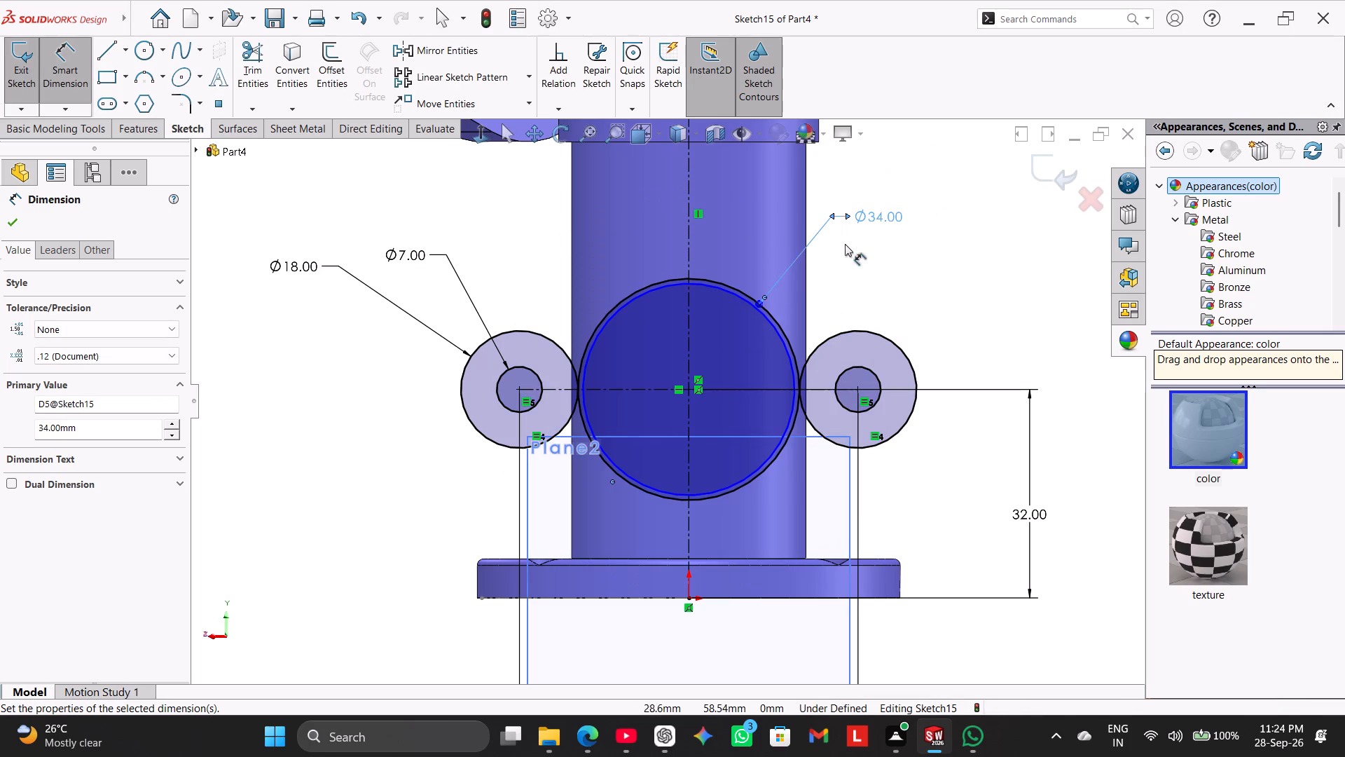
# Dimension the inner middle circle with a diameter of 28 mm.
pyautogui.click(713, 290)
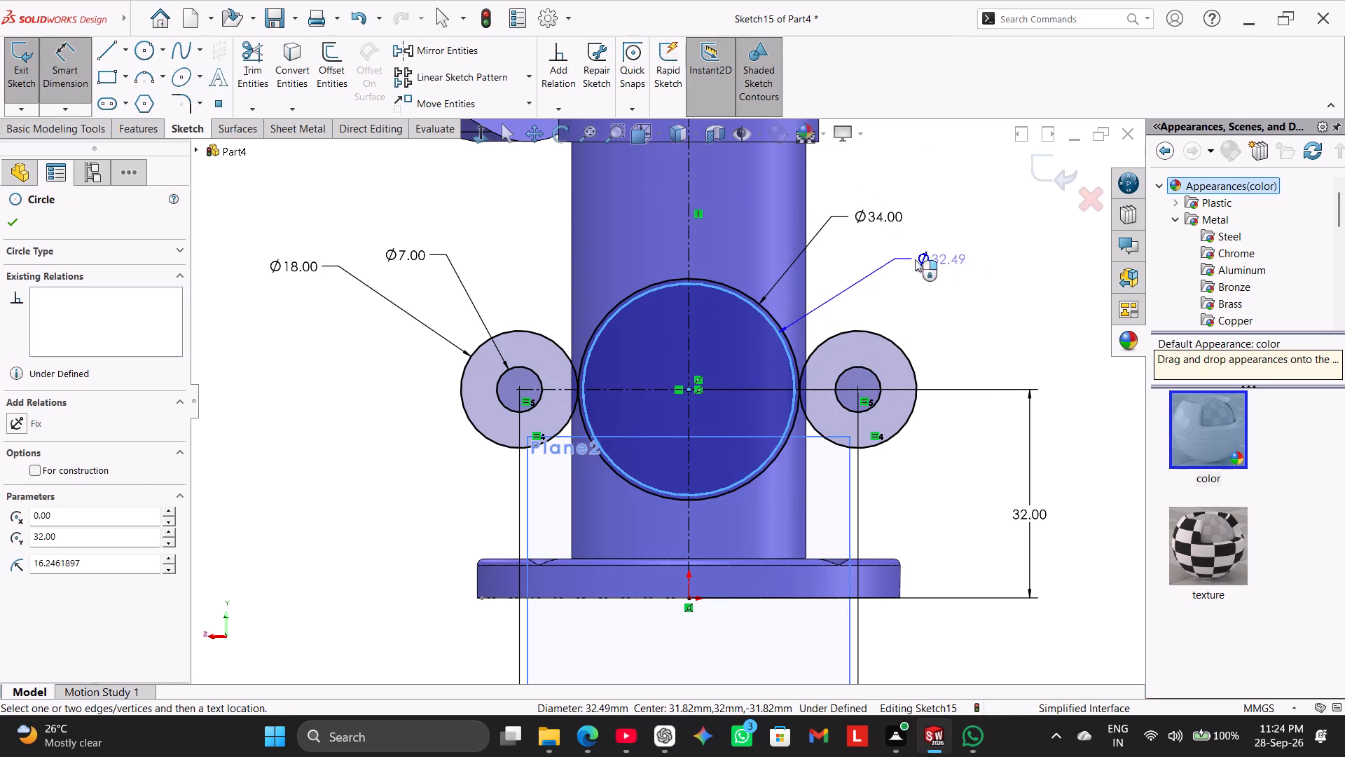
pyautogui.click(890, 263)
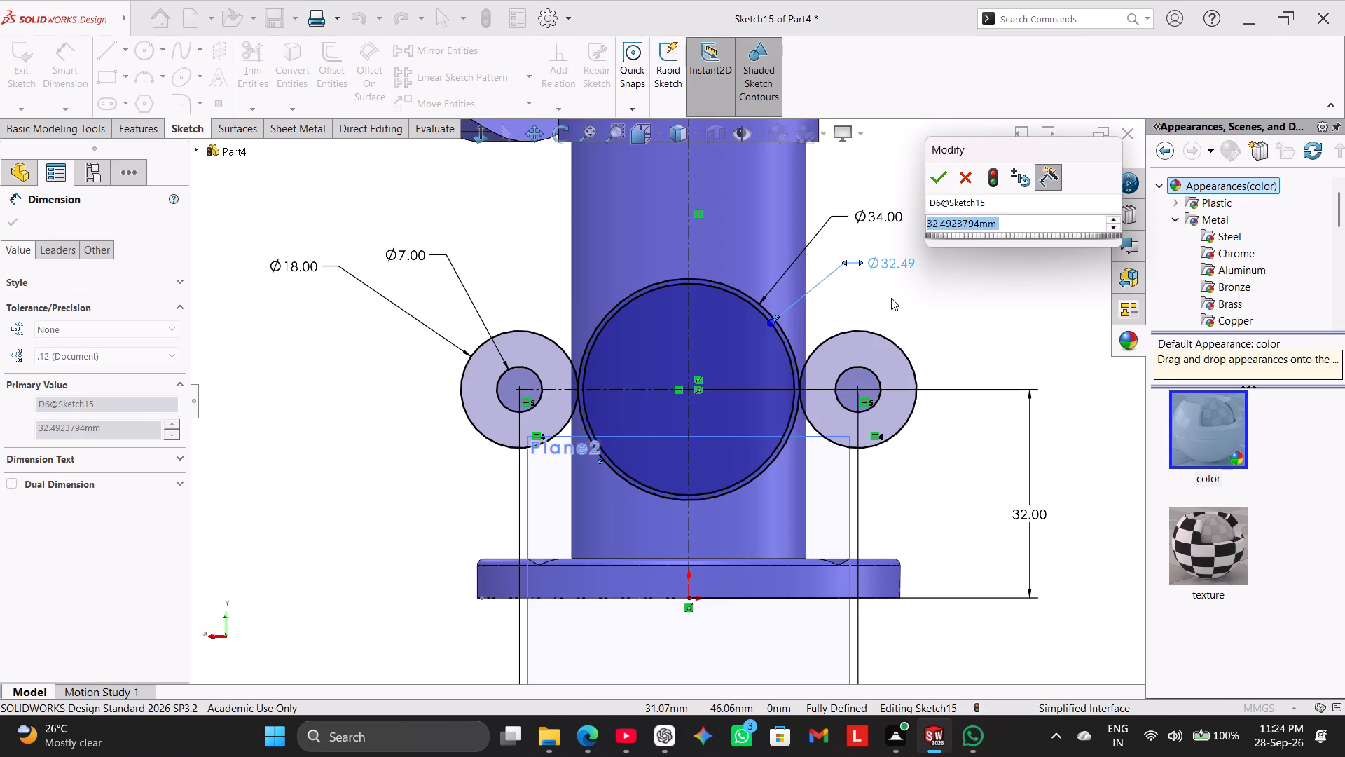
pyautogui.write('28')
pyautogui.press('Return')
pyautogui.rightClick(1028, 281)
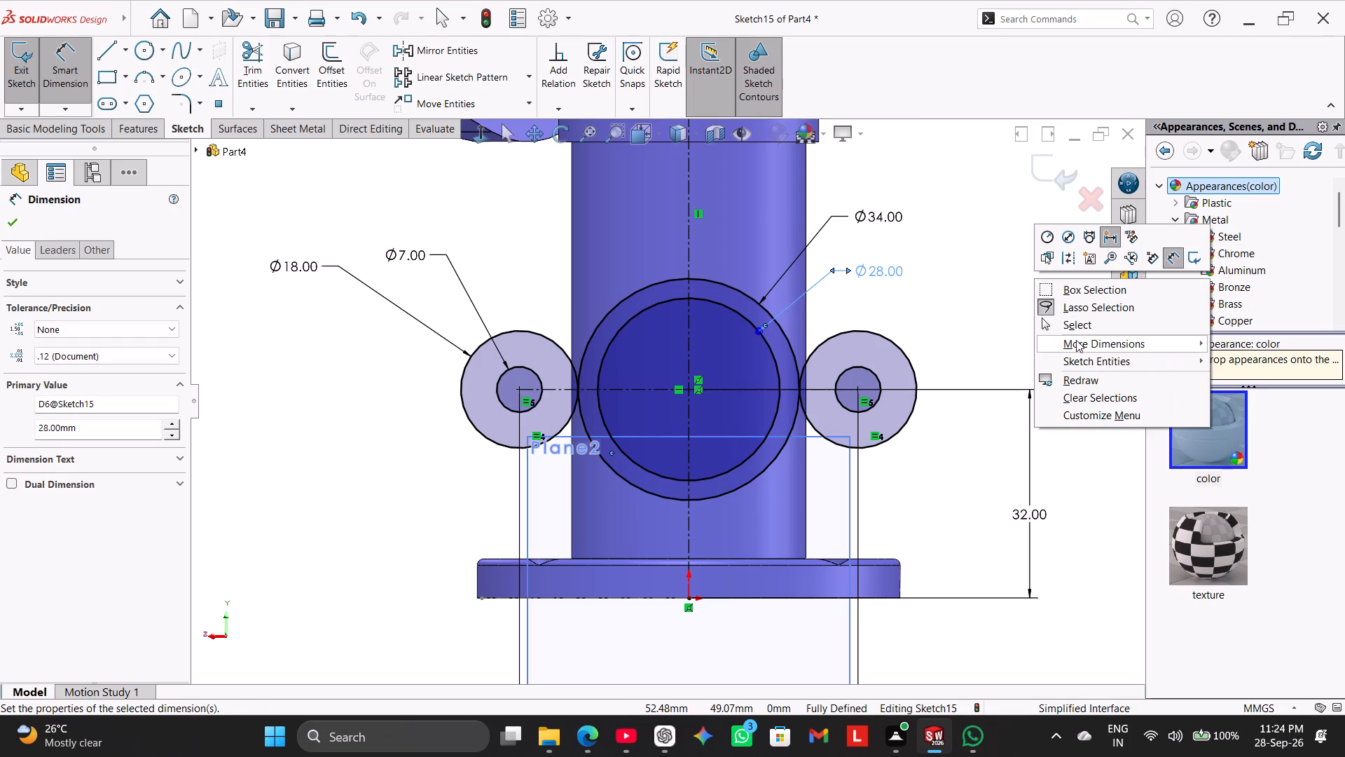
pyautogui.click(1075, 320)
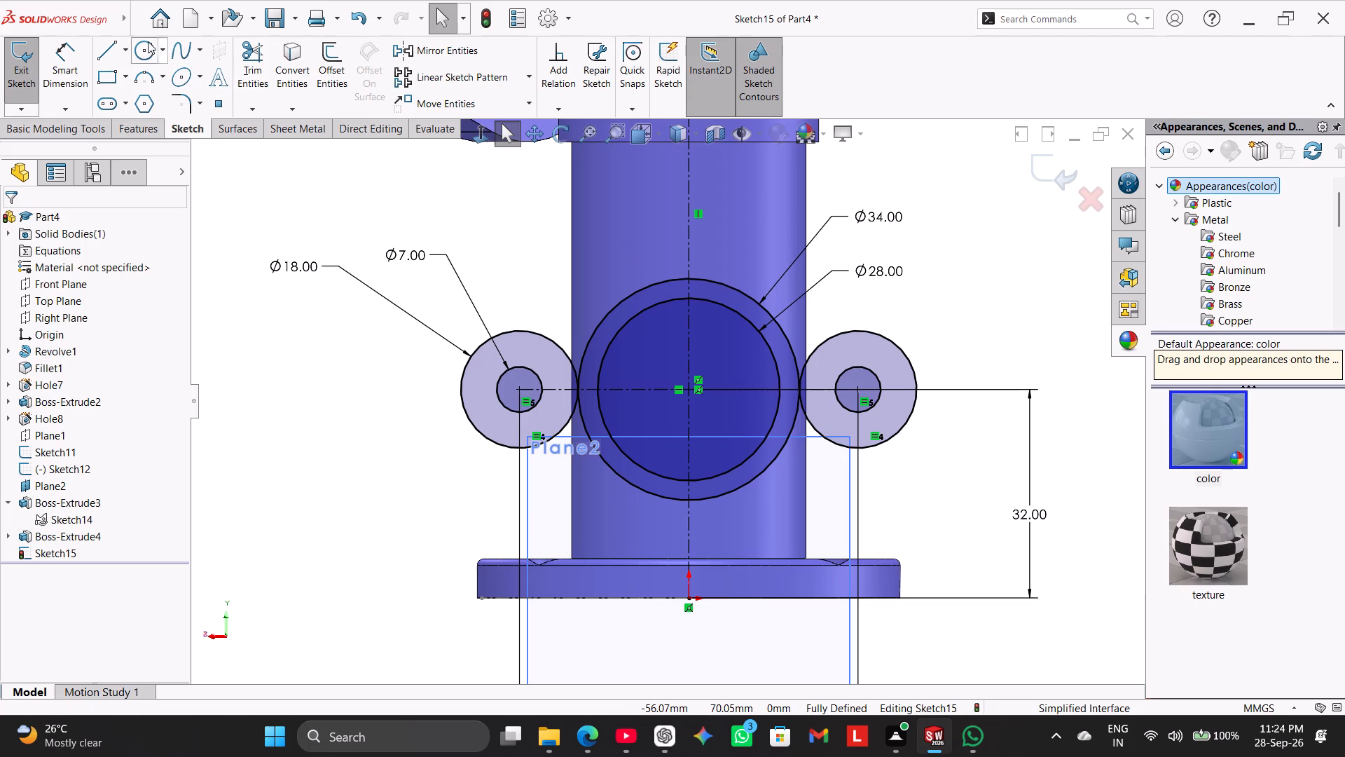
# Sketch a line from the top of the left 18 mm circle to the upper part of the 34 mm middle circle.
pyautogui.click(110, 42)
pyautogui.click(509, 332)
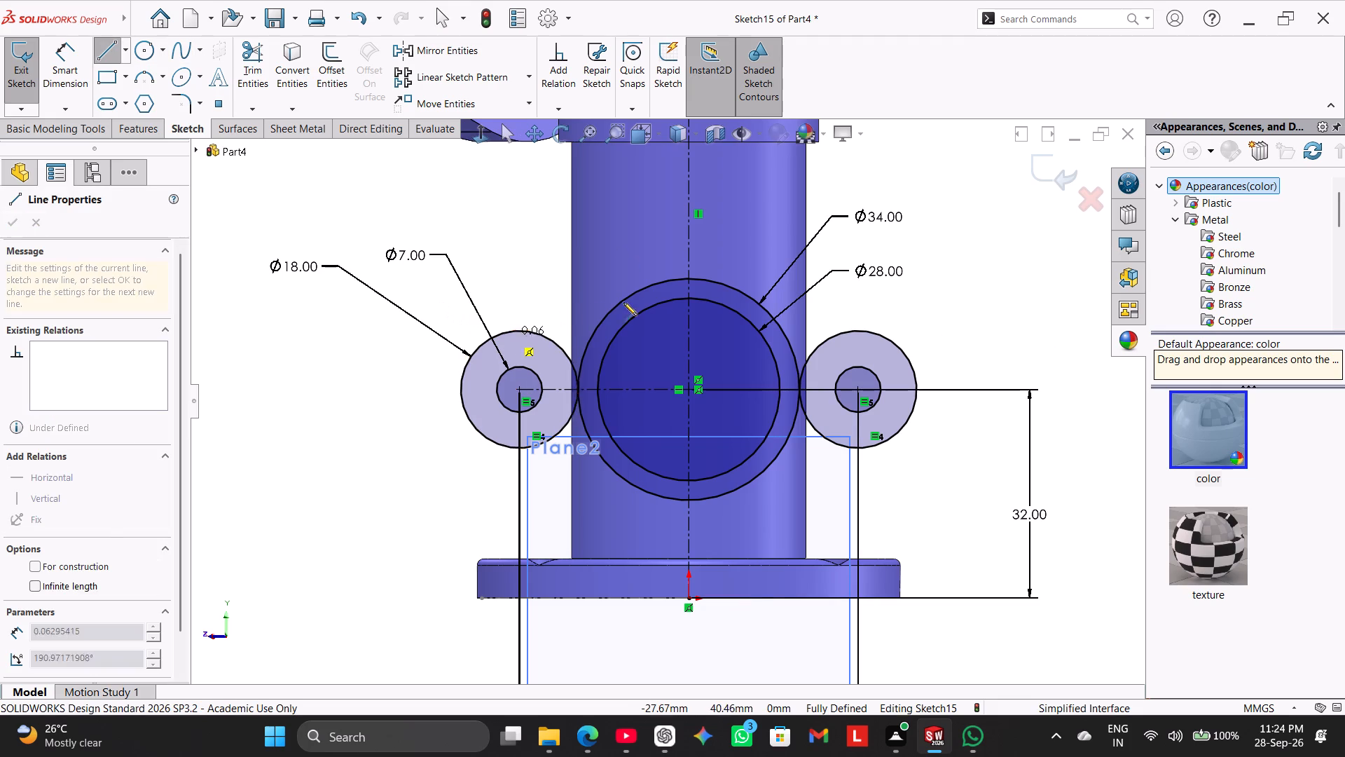
pyautogui.click(658, 285)
pyautogui.rightClick(524, 230)
pyautogui.click(562, 244)
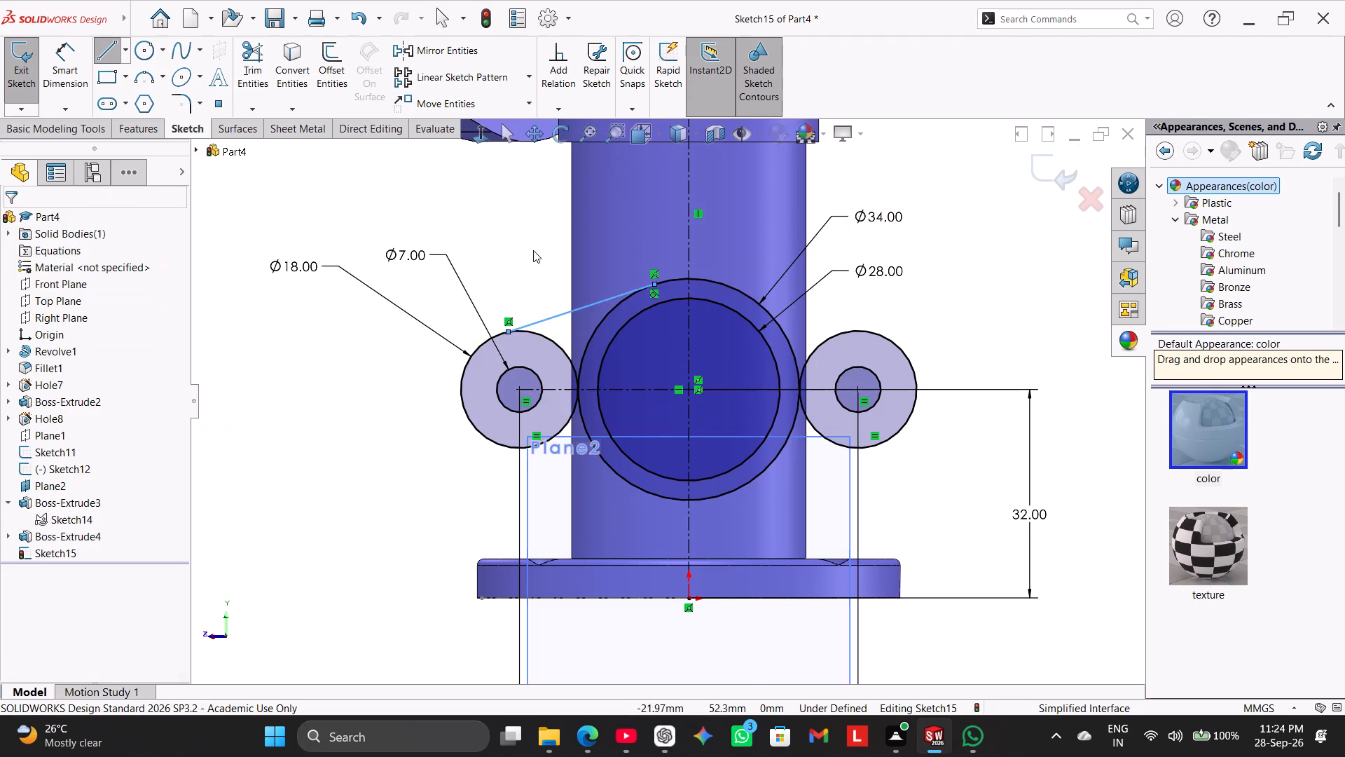
# Make the upper left line tangent to both the 34 mm middle circle and the left outer circle.
pyautogui.click(668, 281)
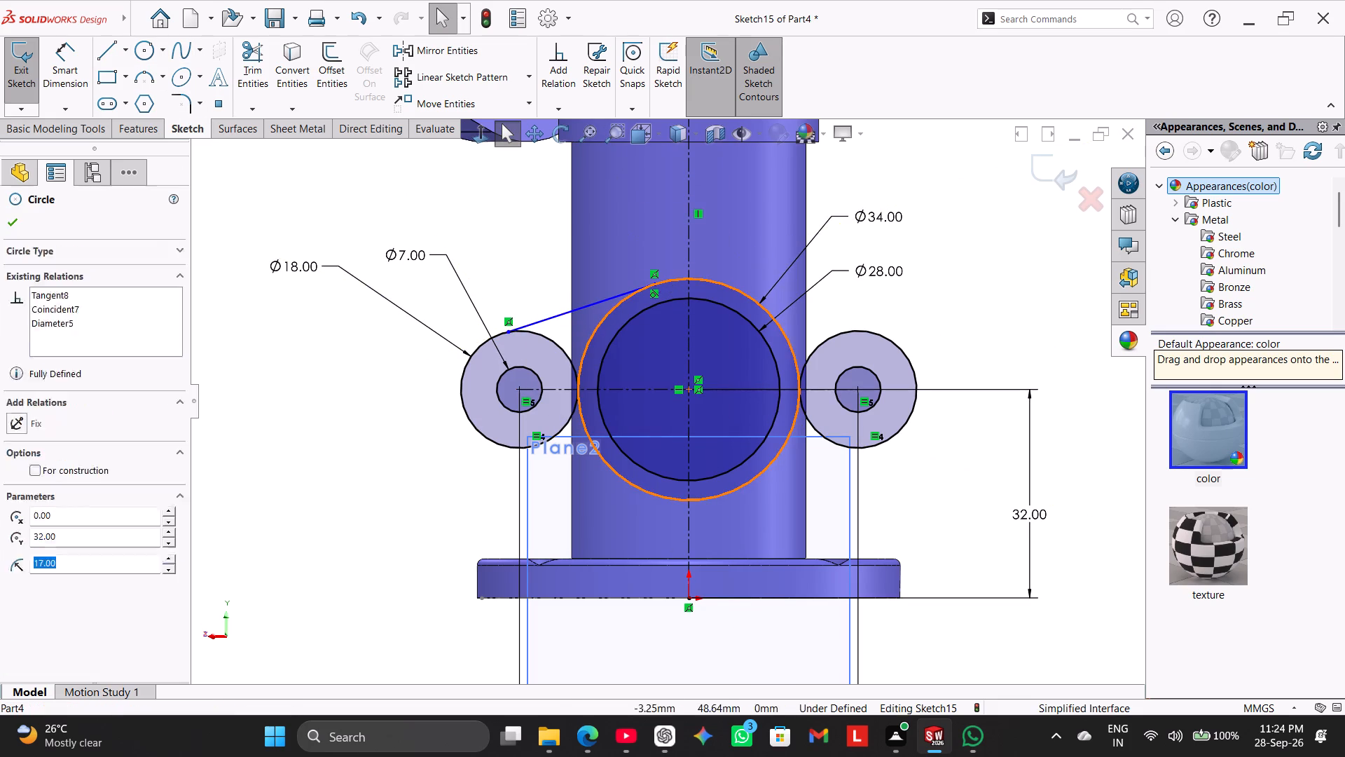
pyautogui.keyDown('ctrl'); pyautogui.click(606, 296); pyautogui.keyUp('ctrl')
pyautogui.click(649, 233)
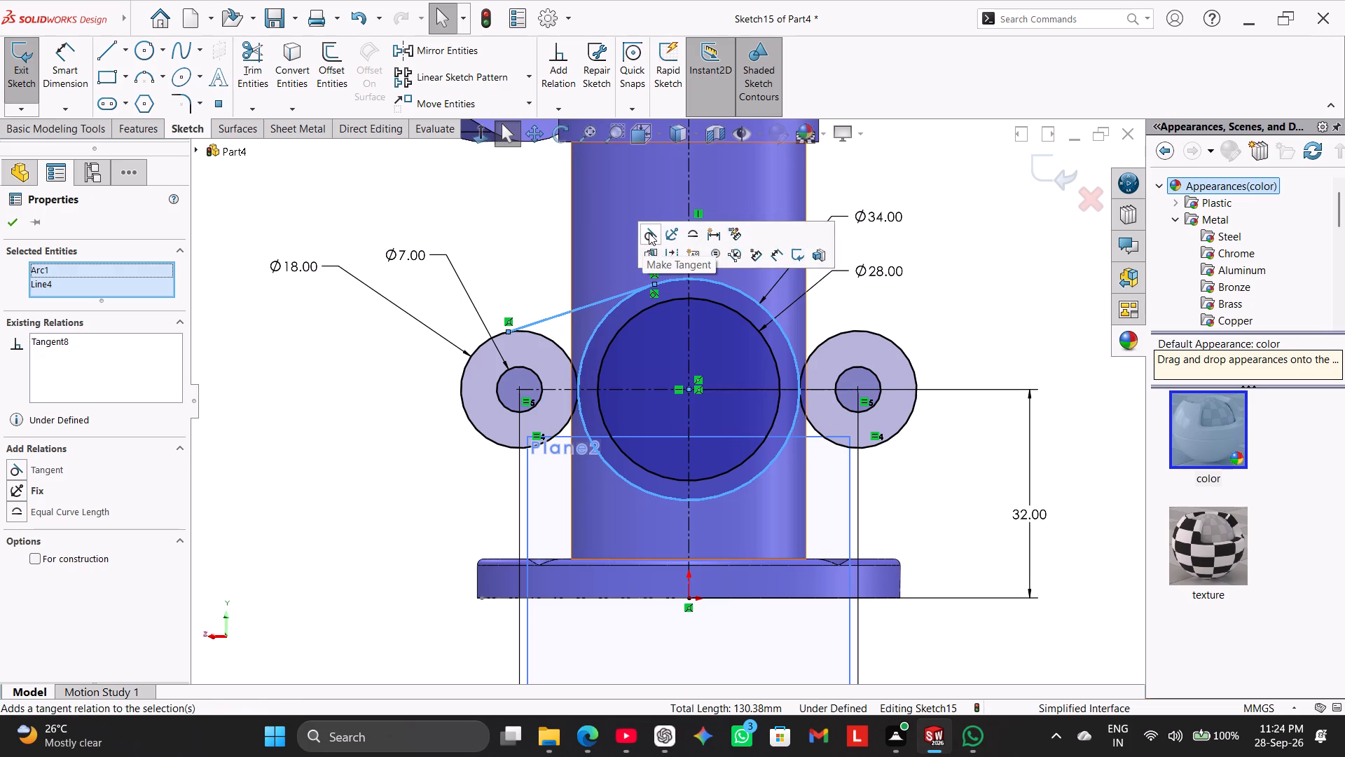
pyautogui.click(432, 222)
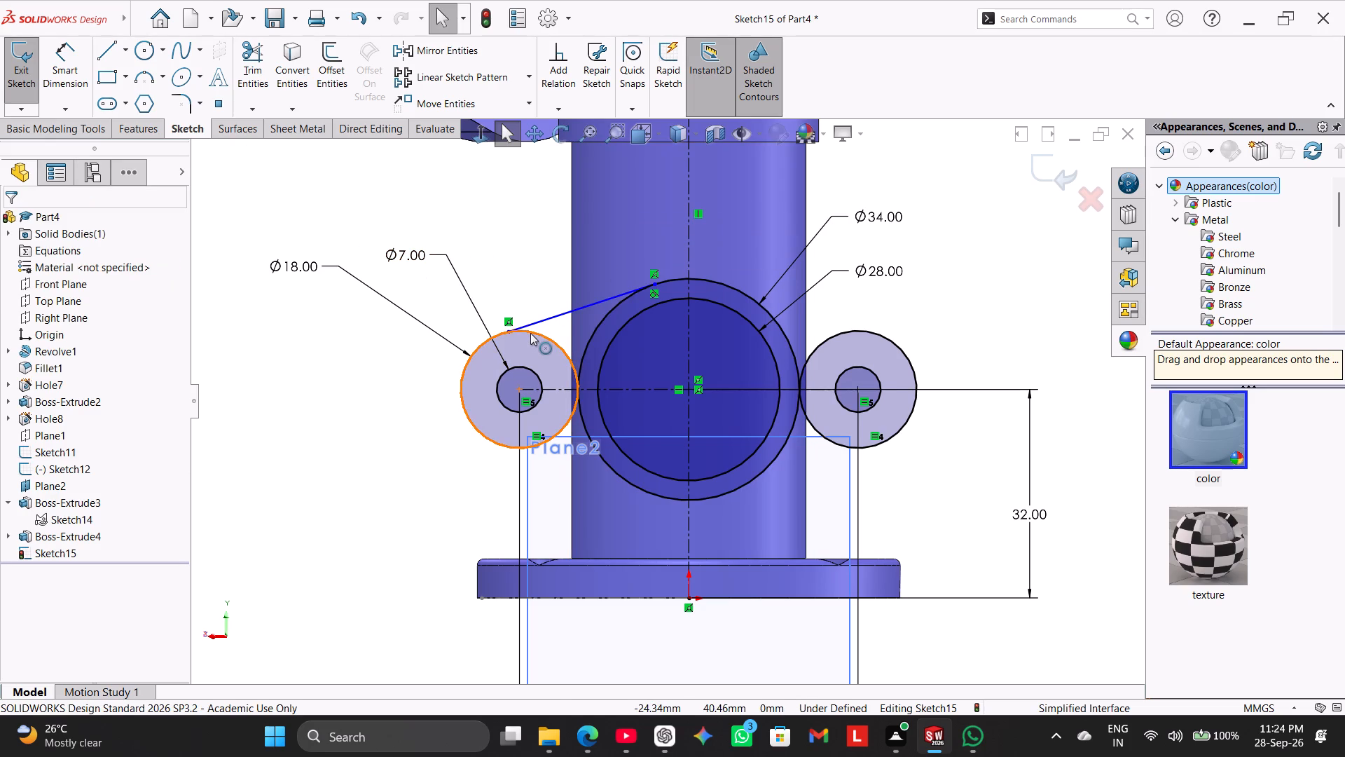
pyautogui.keyDown('ctrl'); pyautogui.click(530, 333); pyautogui.keyUp('ctrl')
pyautogui.keyDown('ctrl'); pyautogui.click(530, 326); pyautogui.keyUp('ctrl')
pyautogui.click(568, 263)
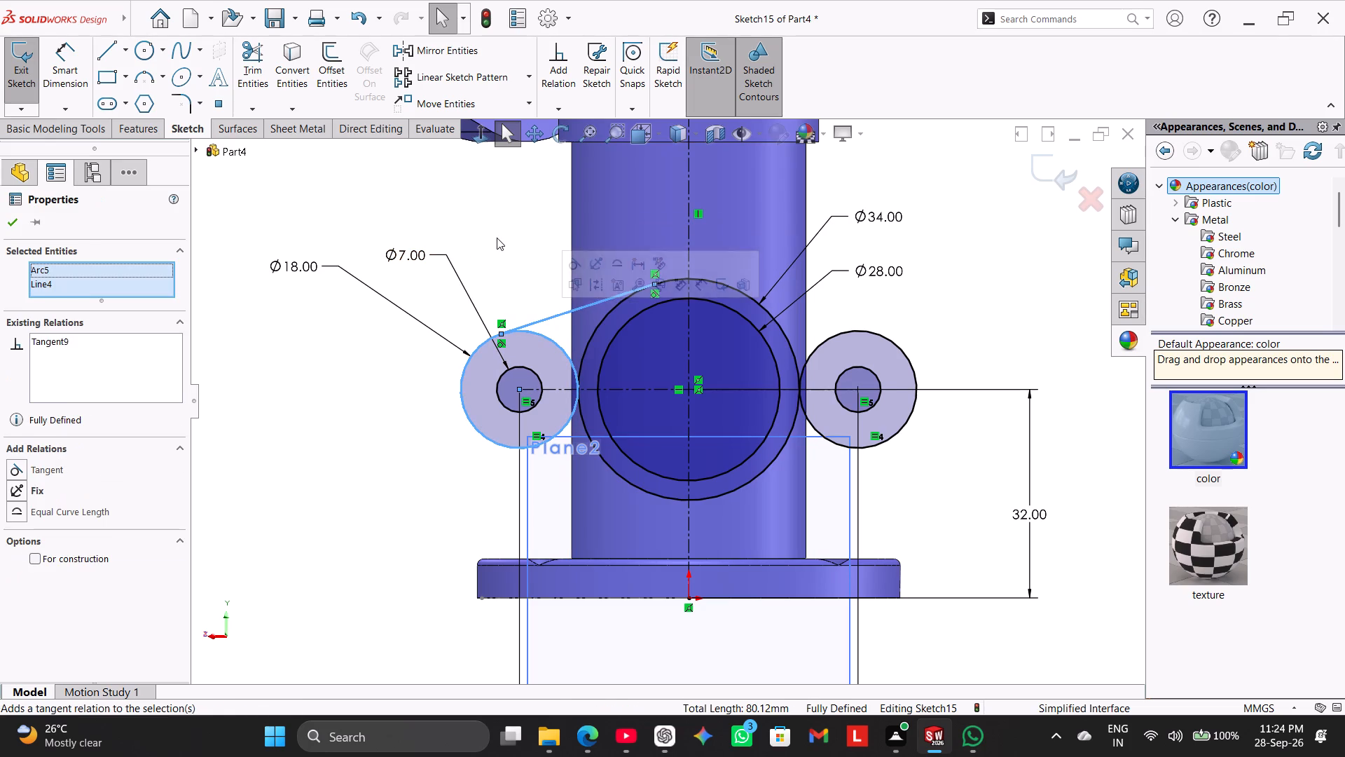
pyautogui.click(497, 238)
# Sketch a line from the top of the right outer circle to the upper part of the 34 mm middle circle.
pyautogui.click(112, 47)
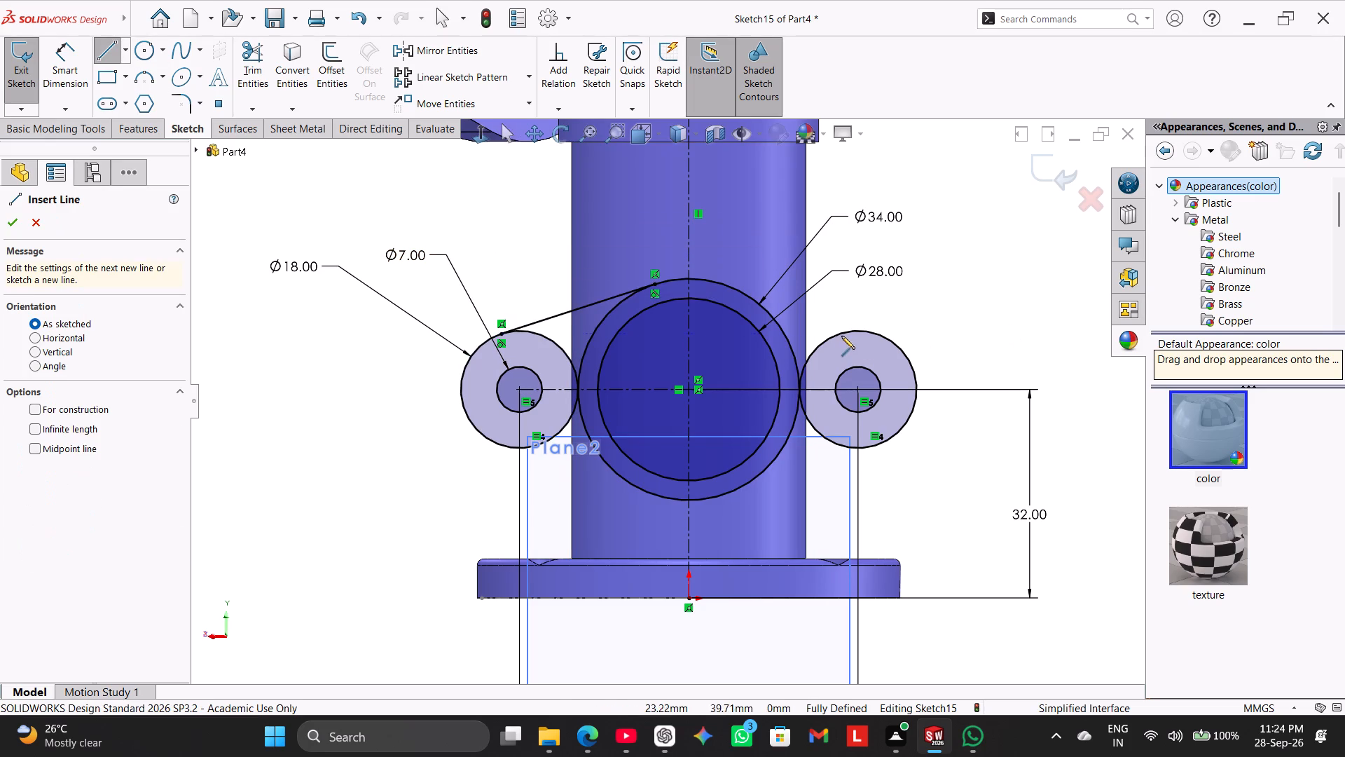
pyautogui.click(864, 329)
pyautogui.click(740, 292)
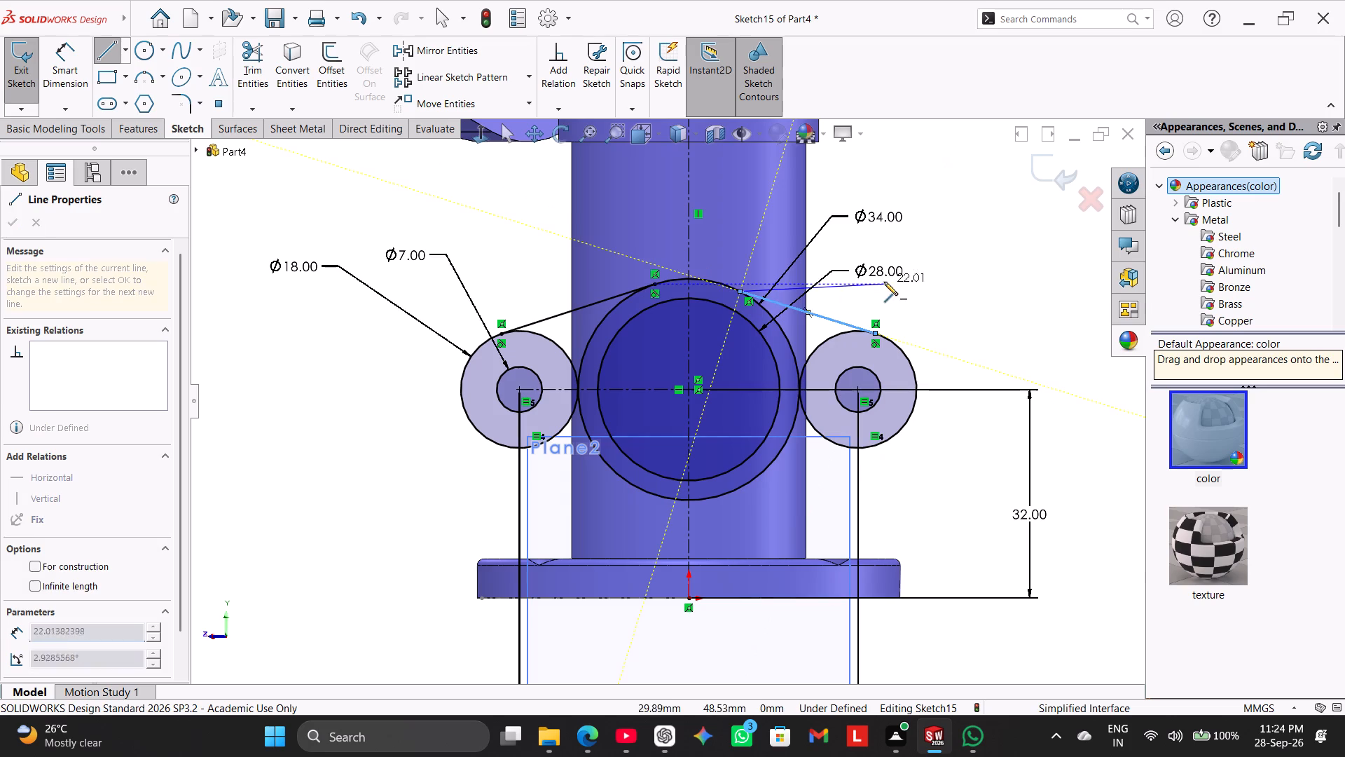
pyautogui.rightClick(923, 297)
pyautogui.click(948, 304)
# Make the upper right line tangent to both the right outer circle and the 34 mm middle circle.
pyautogui.keyDown('ctrl'); pyautogui.click(847, 329); pyautogui.keyUp('ctrl')
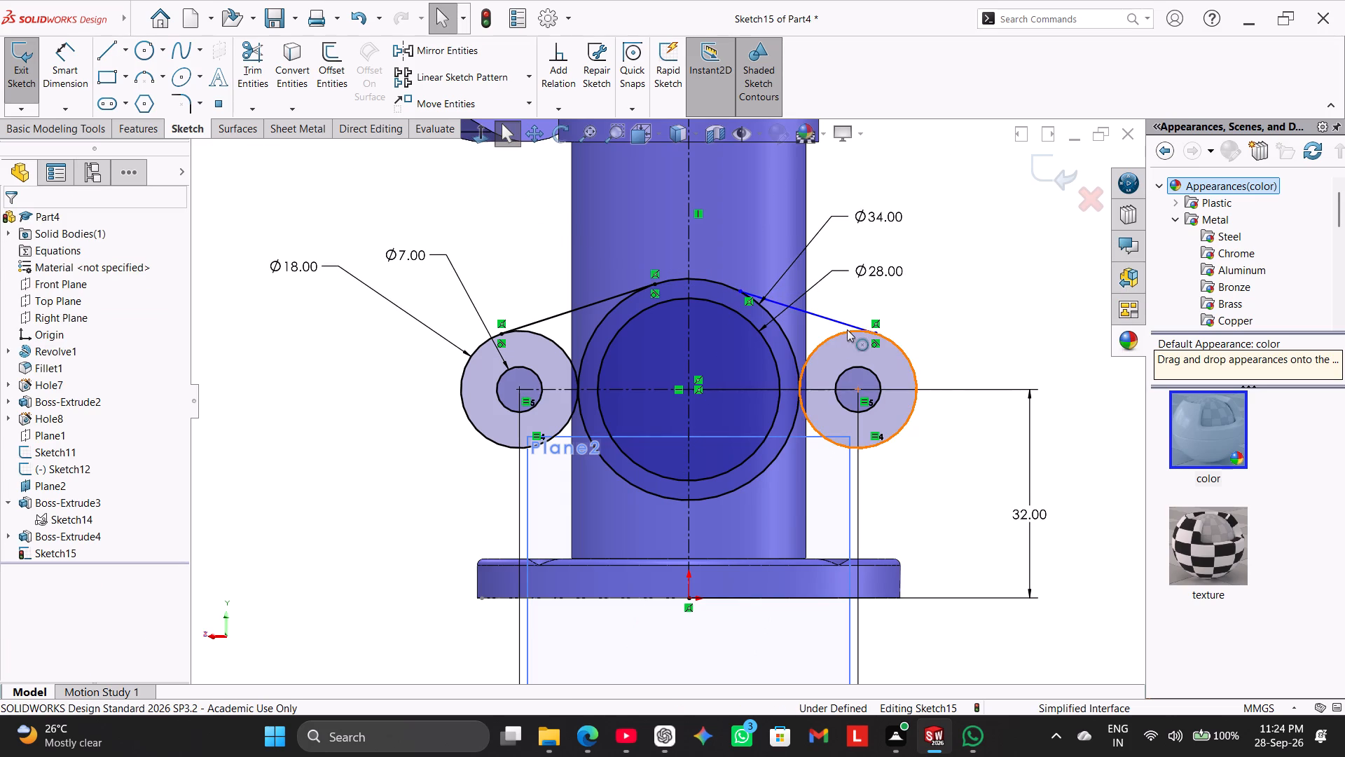
pyautogui.keyDown('ctrl'); pyautogui.click(846, 325); pyautogui.keyUp('ctrl')
pyautogui.click(889, 255)
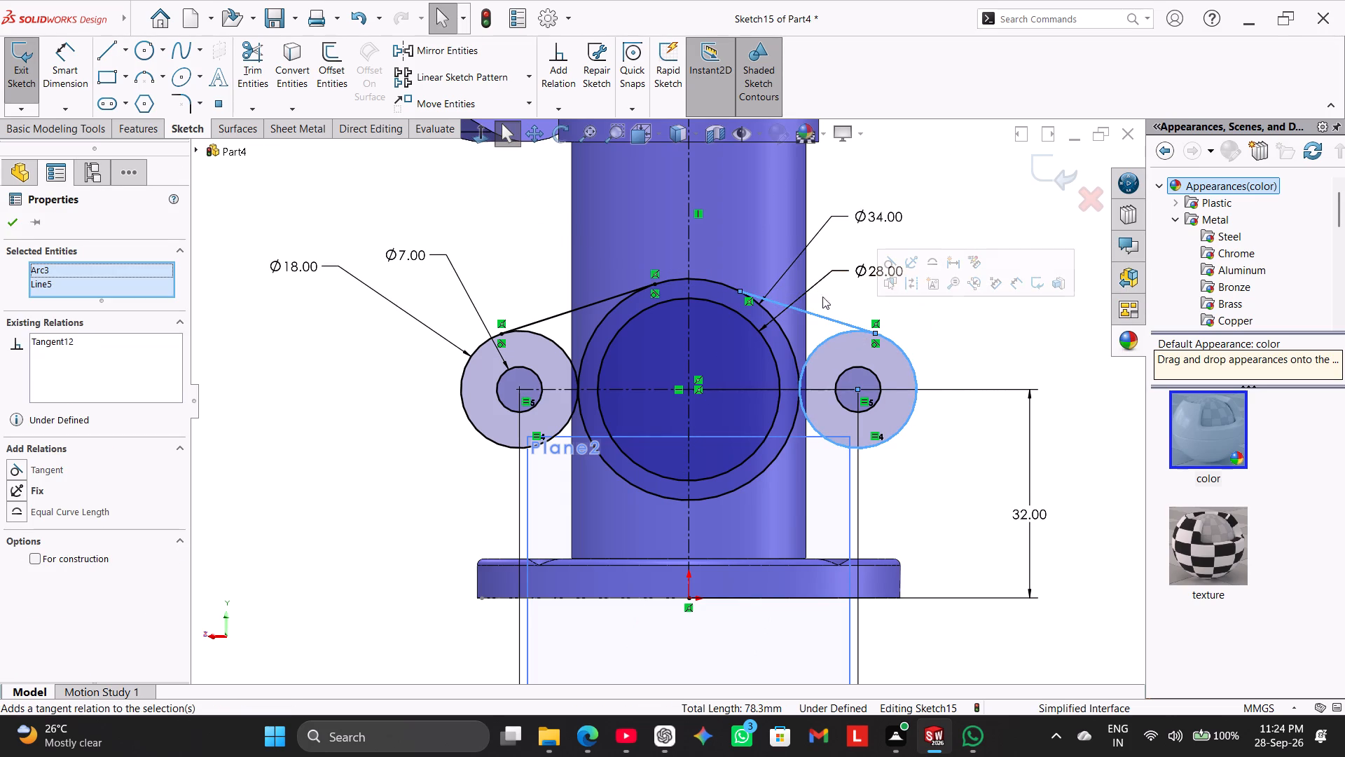
pyautogui.click(886, 260)
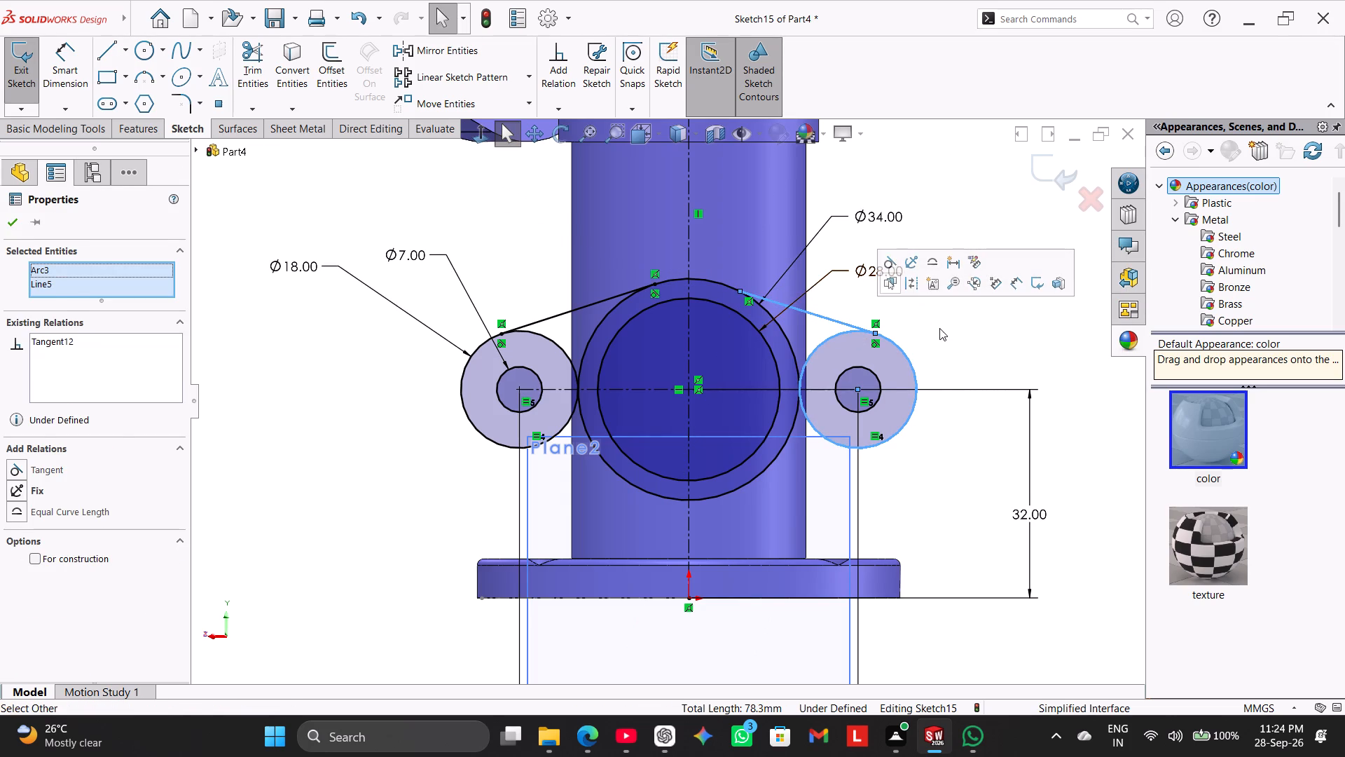
pyautogui.click(943, 335)
pyautogui.keyDown('ctrl'); pyautogui.click(810, 313); pyautogui.keyUp('ctrl')
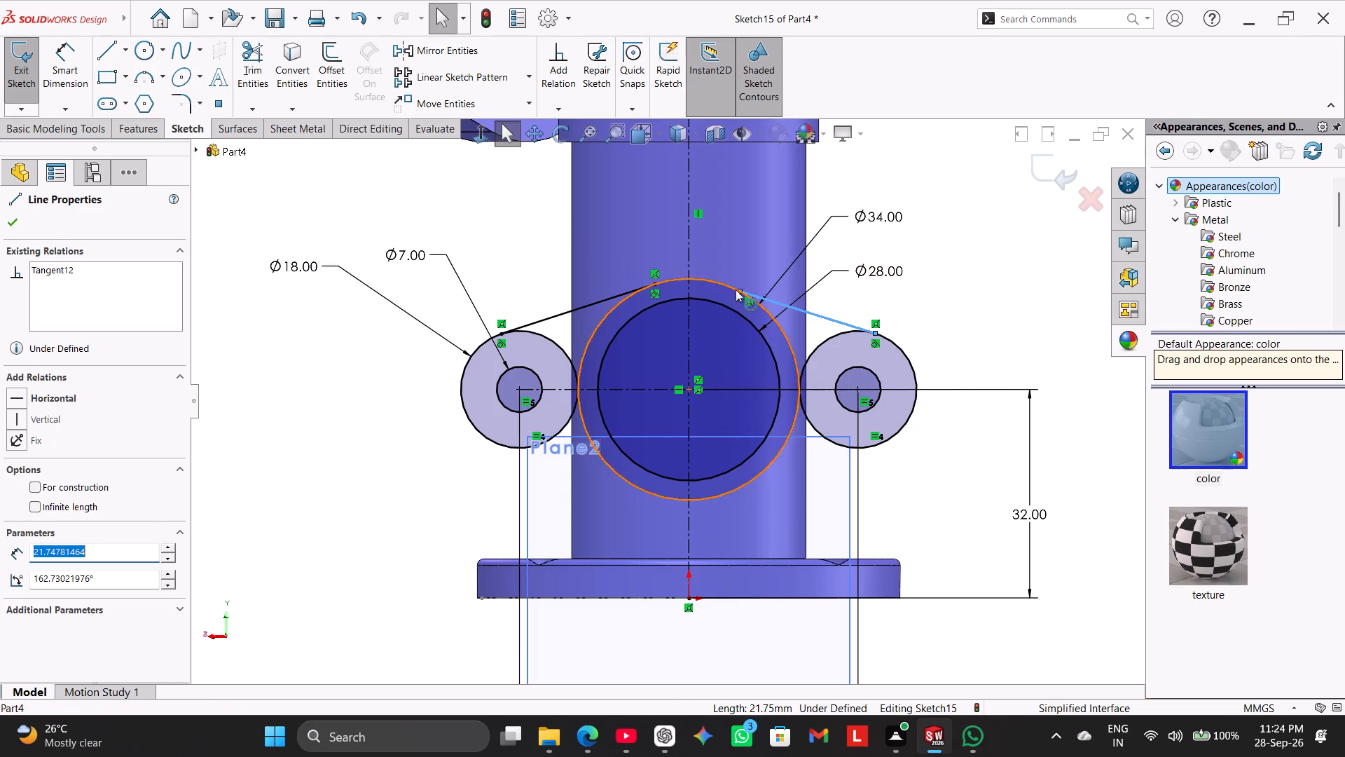
pyautogui.keyDown('ctrl'); pyautogui.click(728, 286); pyautogui.keyUp('ctrl')
pyautogui.click(764, 226)
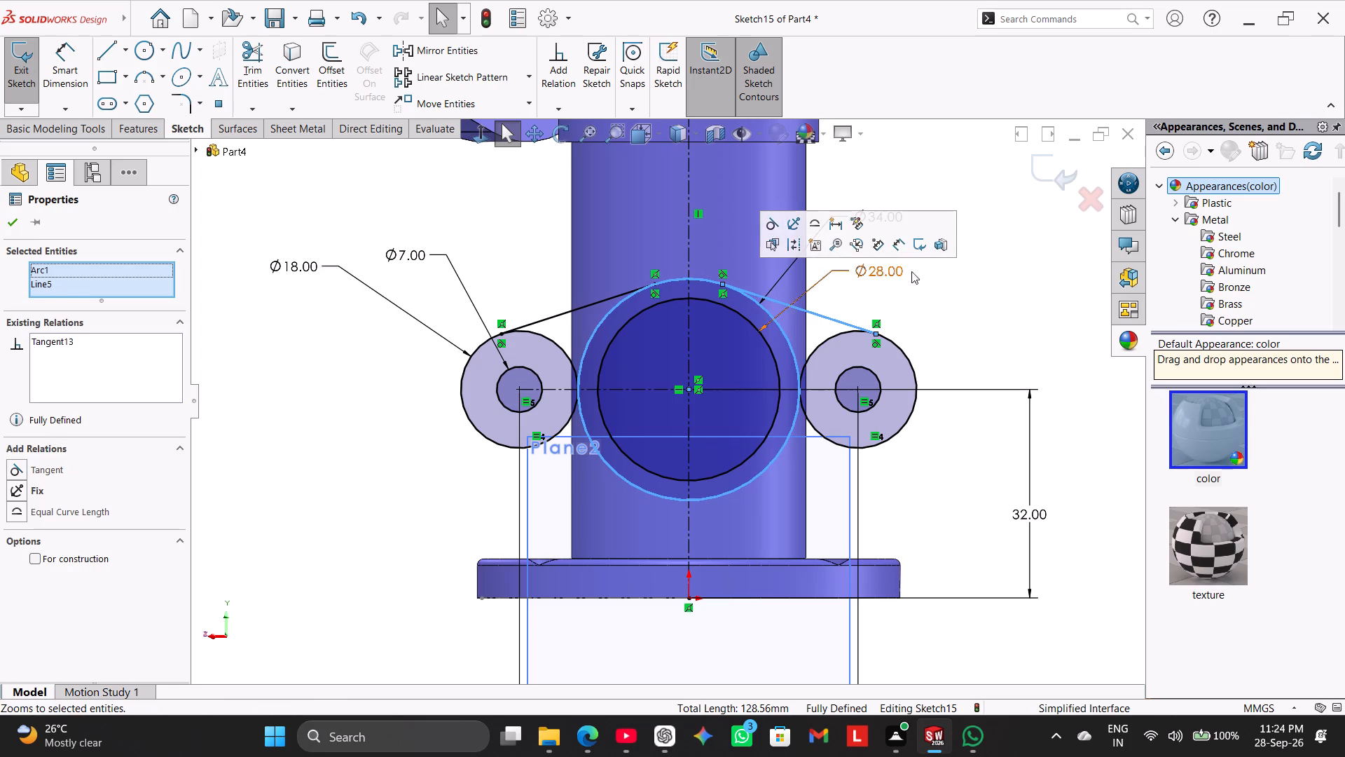
# Mirror the two upper tangent lines about the horizontal centerline to form the lower edges of the flange outline.
pyautogui.click(949, 285)
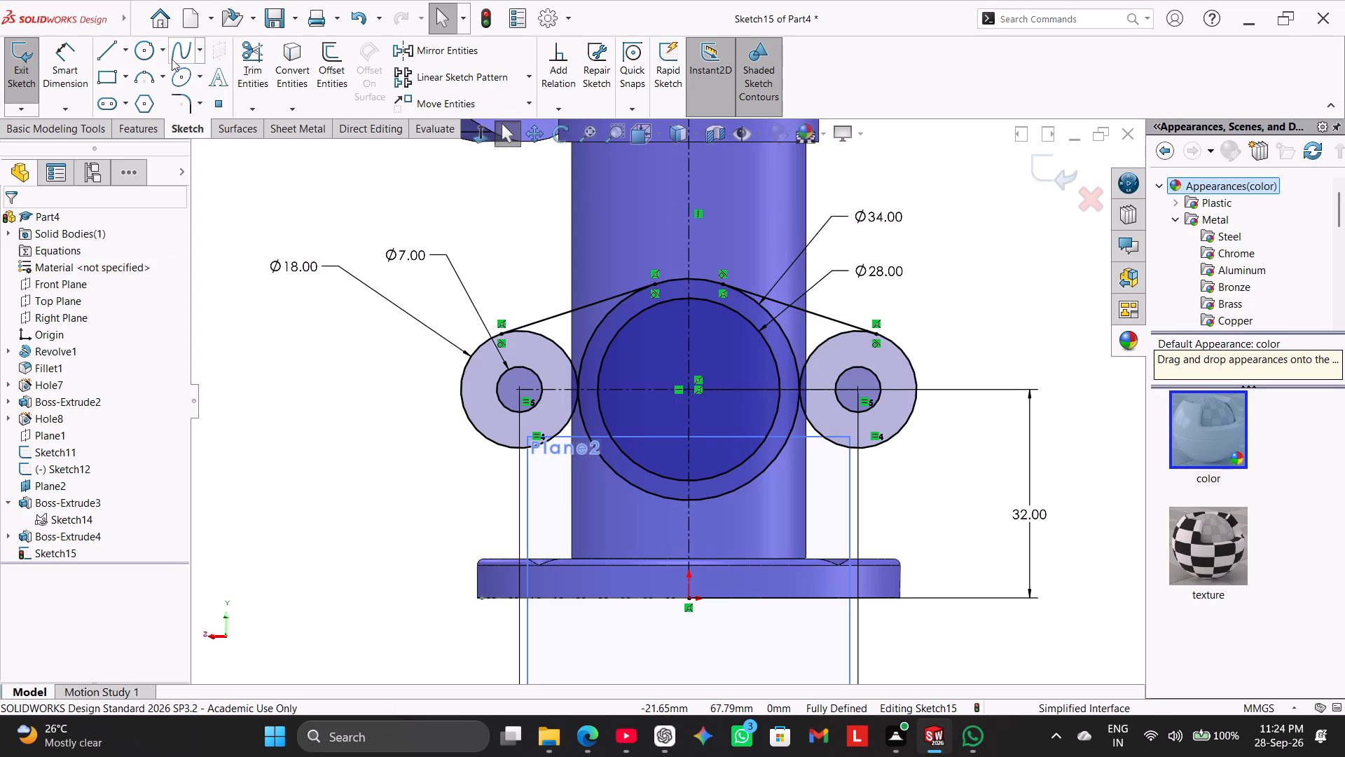
pyautogui.click(423, 50)
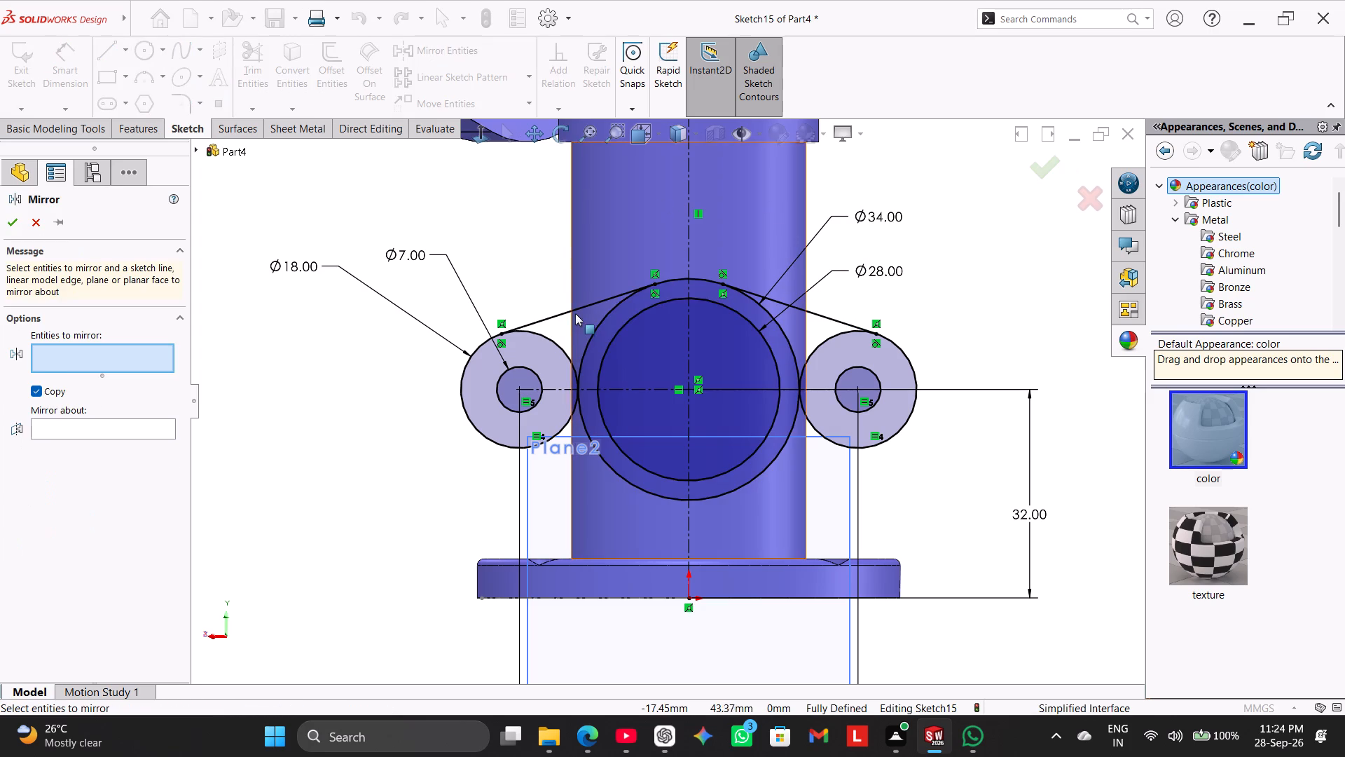
pyautogui.click(574, 311)
pyautogui.click(809, 313)
pyautogui.click(363, 437)
pyautogui.rightClick(366, 435)
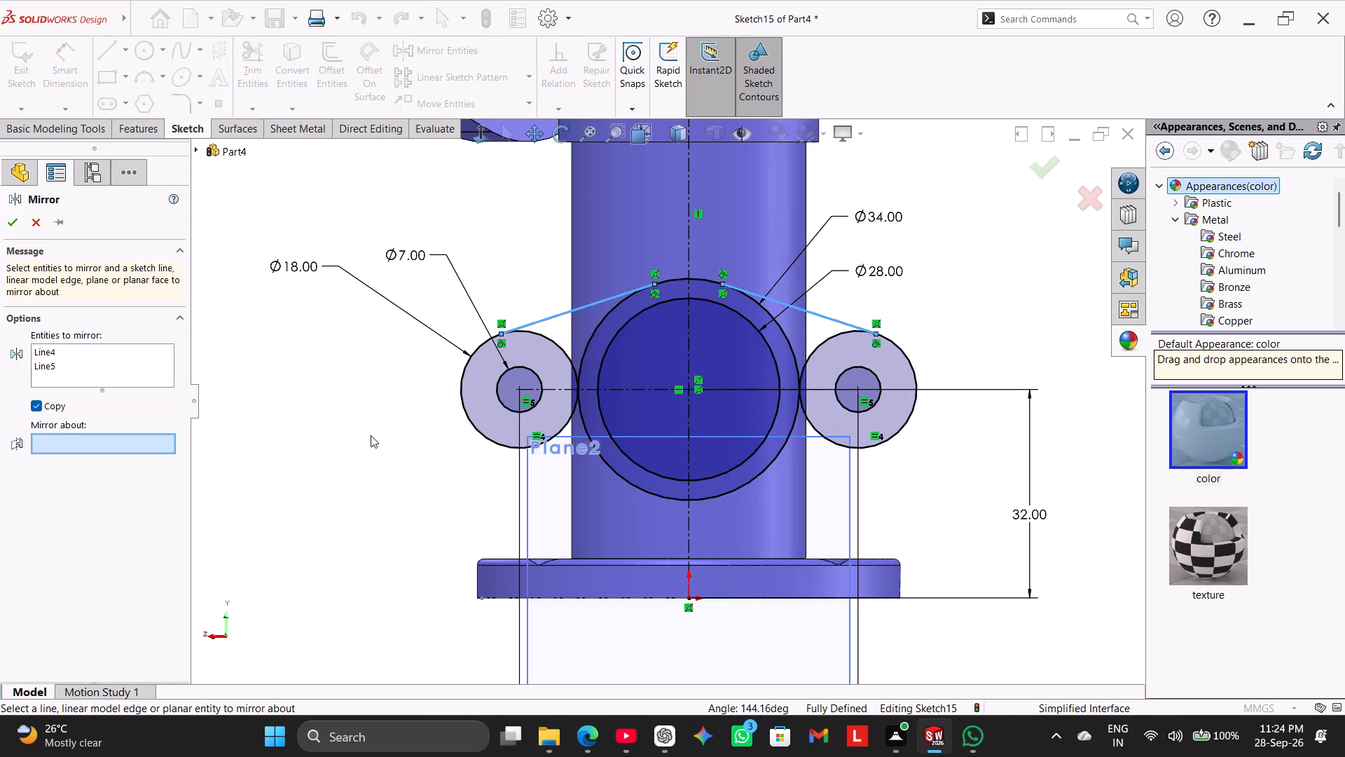
pyautogui.click(651, 386)
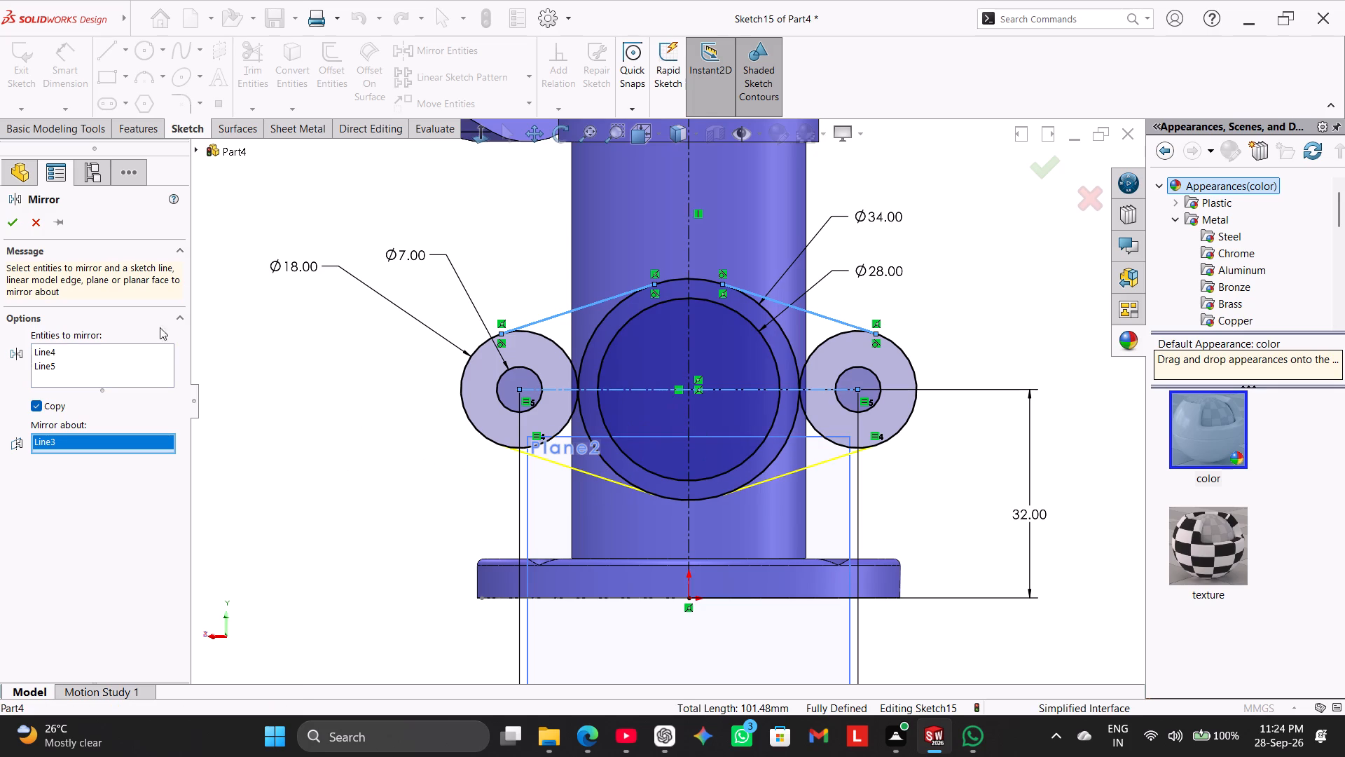
pyautogui.click(7, 223)
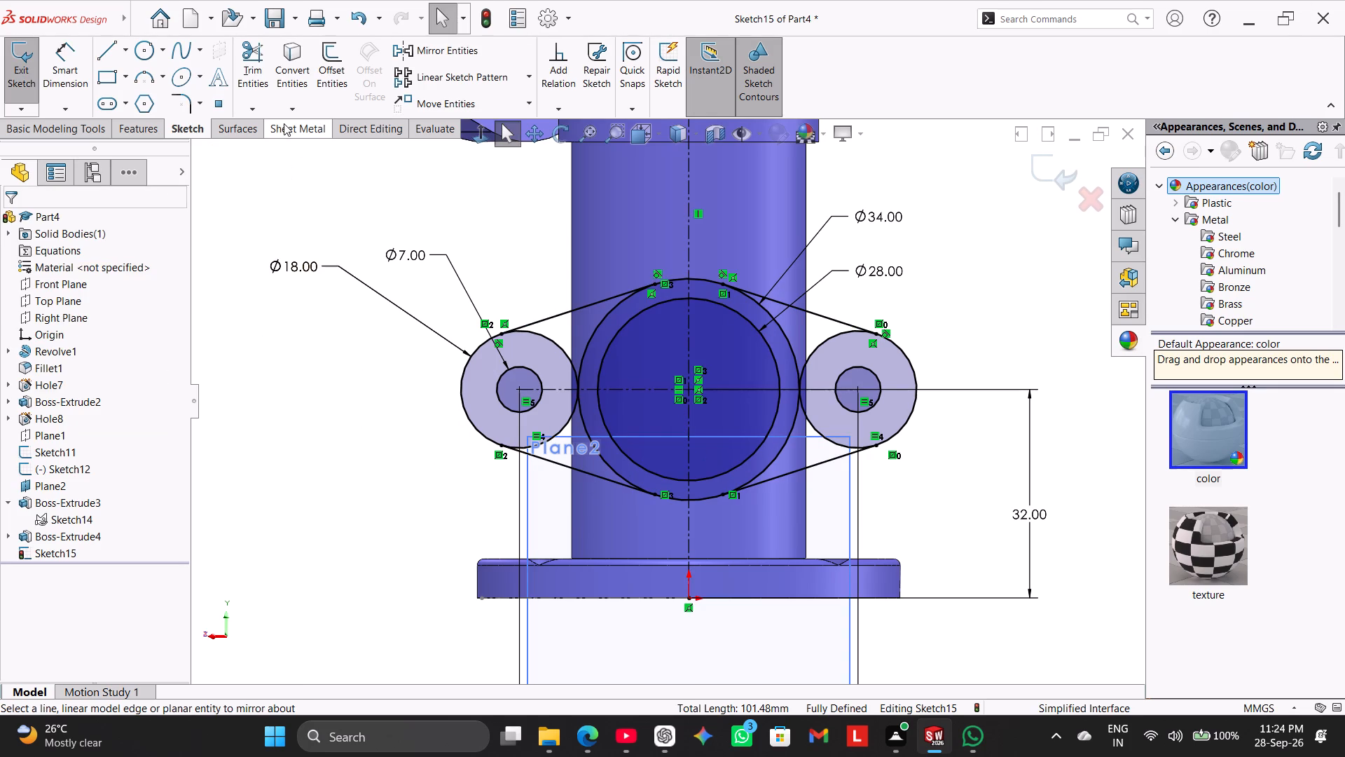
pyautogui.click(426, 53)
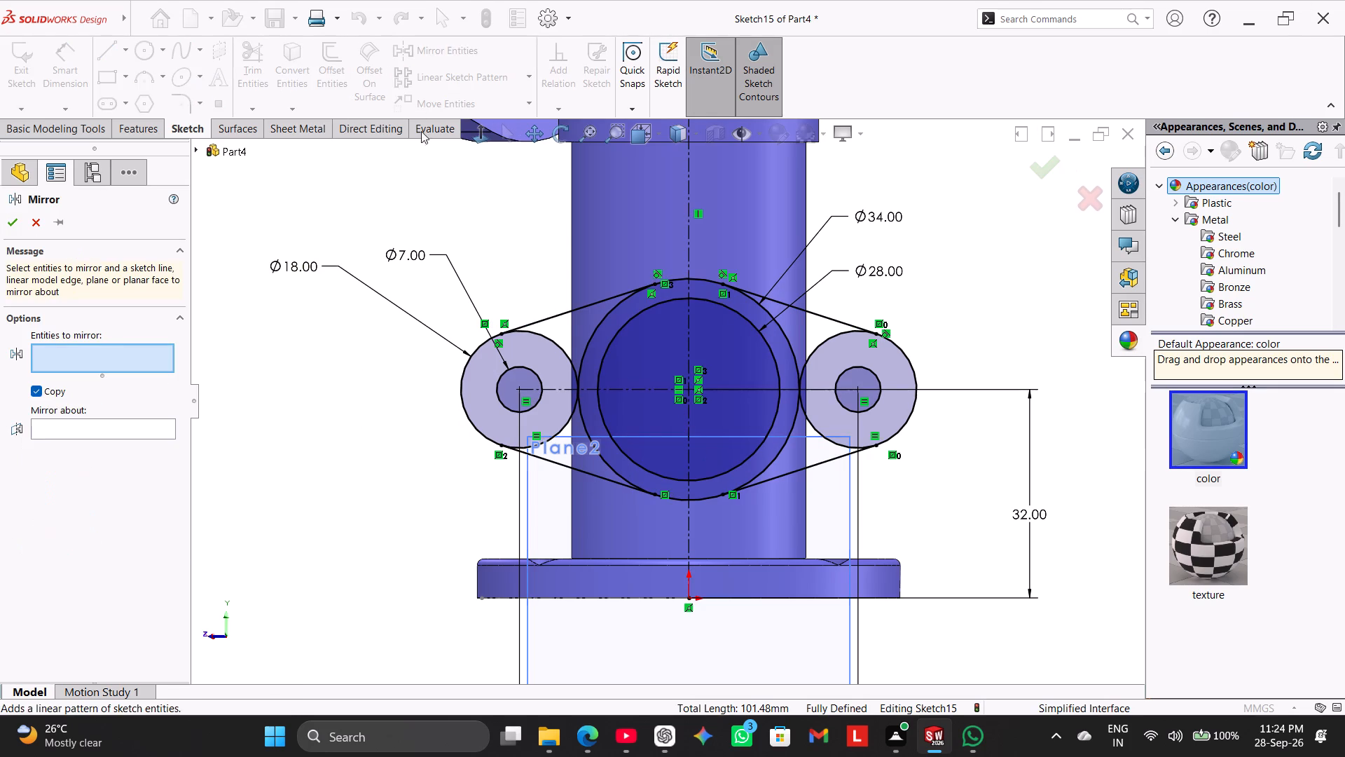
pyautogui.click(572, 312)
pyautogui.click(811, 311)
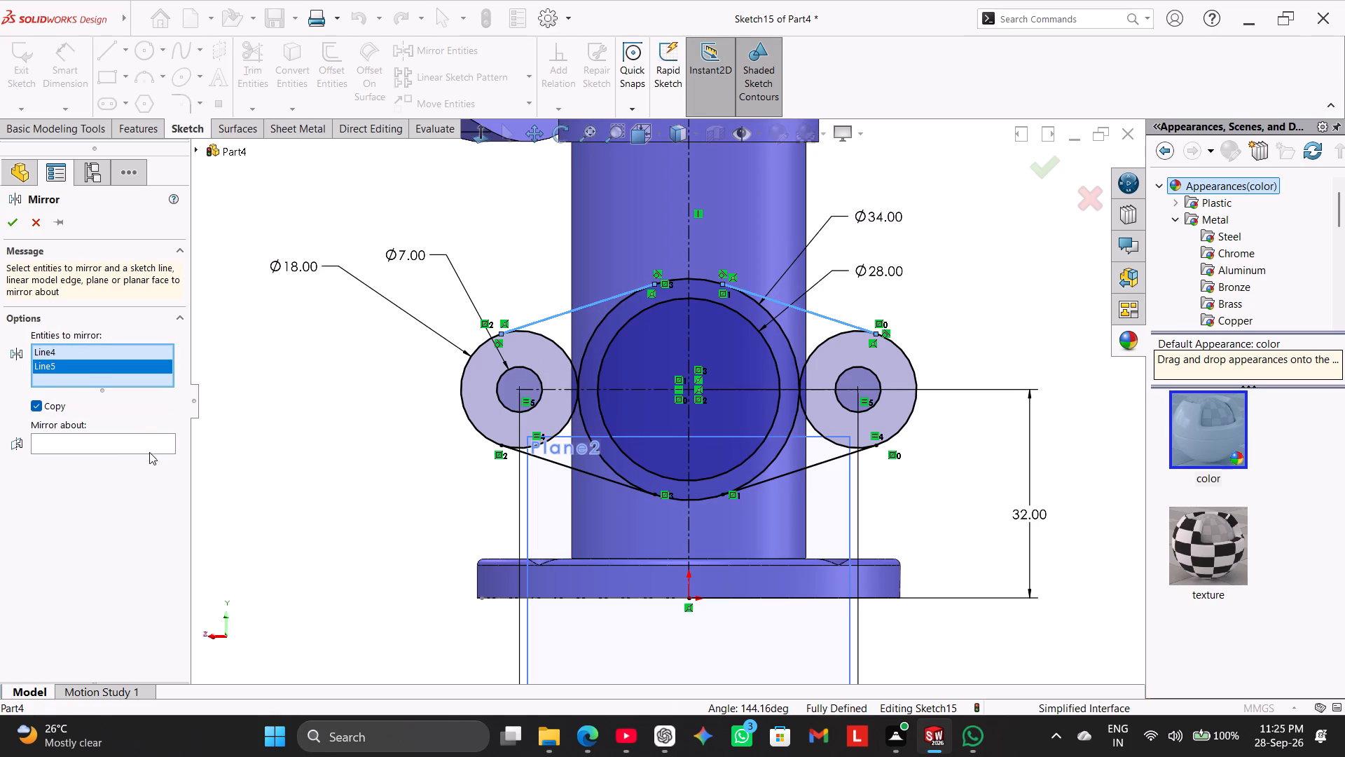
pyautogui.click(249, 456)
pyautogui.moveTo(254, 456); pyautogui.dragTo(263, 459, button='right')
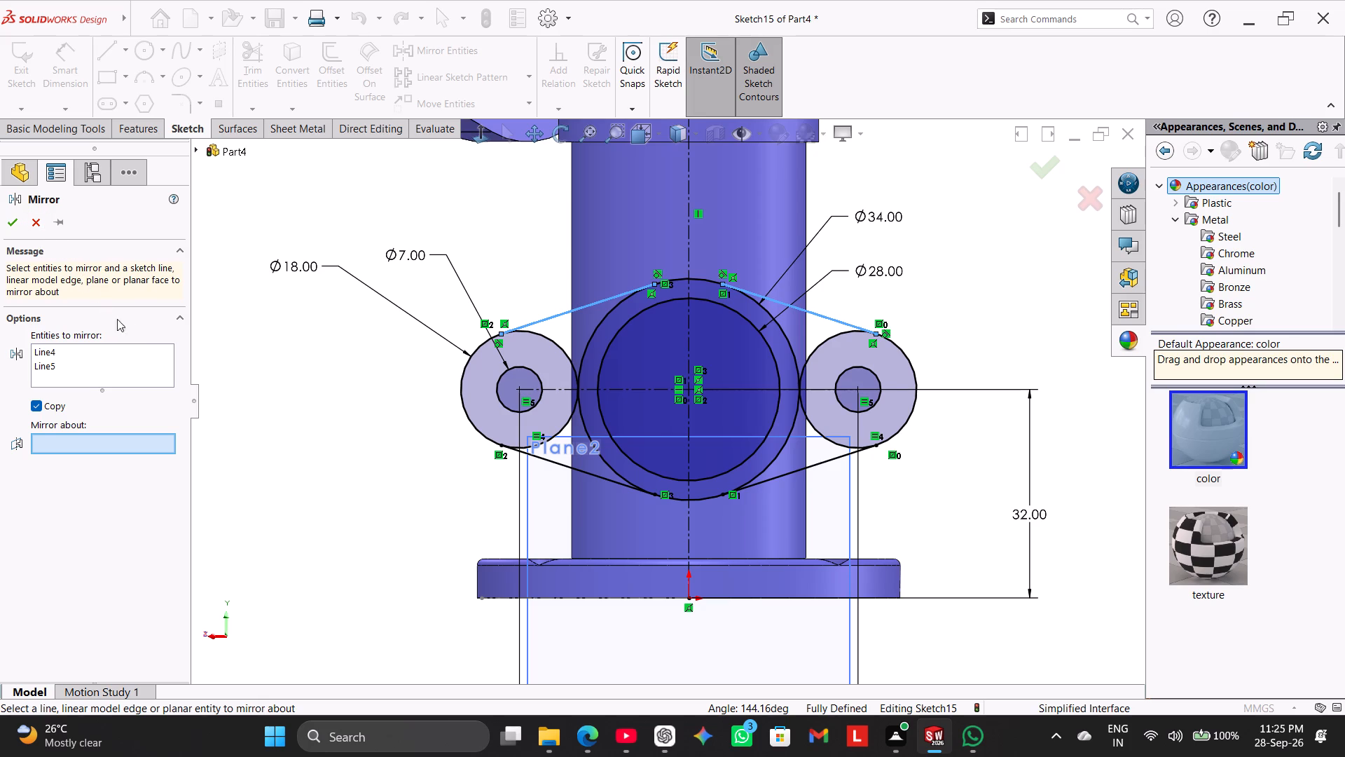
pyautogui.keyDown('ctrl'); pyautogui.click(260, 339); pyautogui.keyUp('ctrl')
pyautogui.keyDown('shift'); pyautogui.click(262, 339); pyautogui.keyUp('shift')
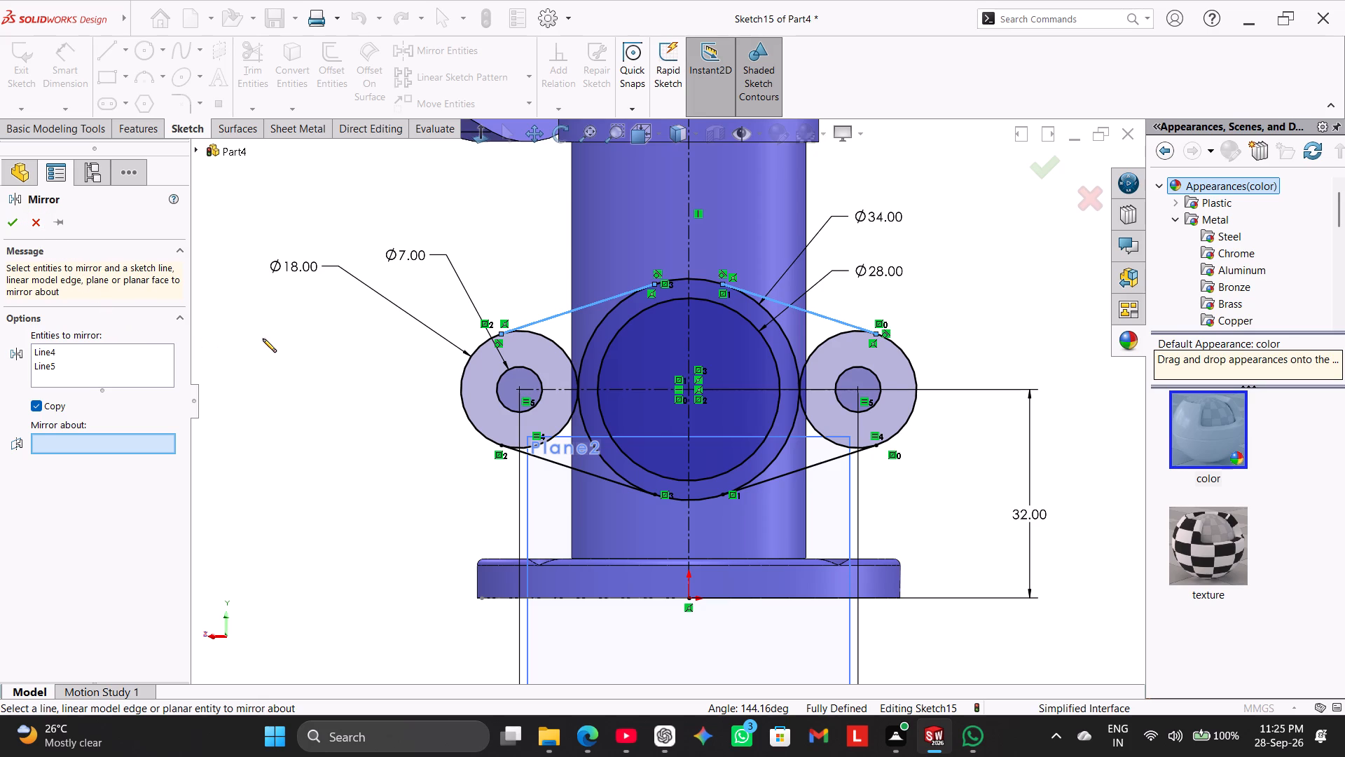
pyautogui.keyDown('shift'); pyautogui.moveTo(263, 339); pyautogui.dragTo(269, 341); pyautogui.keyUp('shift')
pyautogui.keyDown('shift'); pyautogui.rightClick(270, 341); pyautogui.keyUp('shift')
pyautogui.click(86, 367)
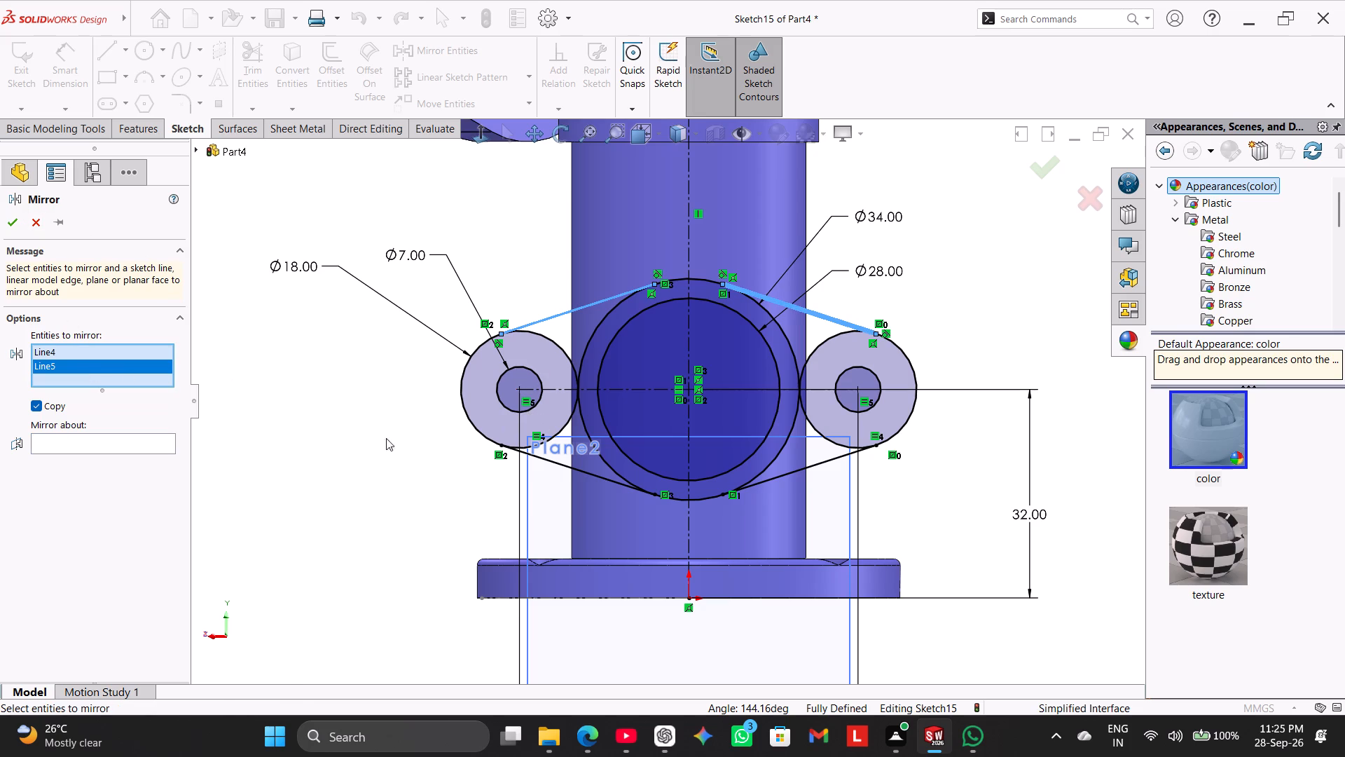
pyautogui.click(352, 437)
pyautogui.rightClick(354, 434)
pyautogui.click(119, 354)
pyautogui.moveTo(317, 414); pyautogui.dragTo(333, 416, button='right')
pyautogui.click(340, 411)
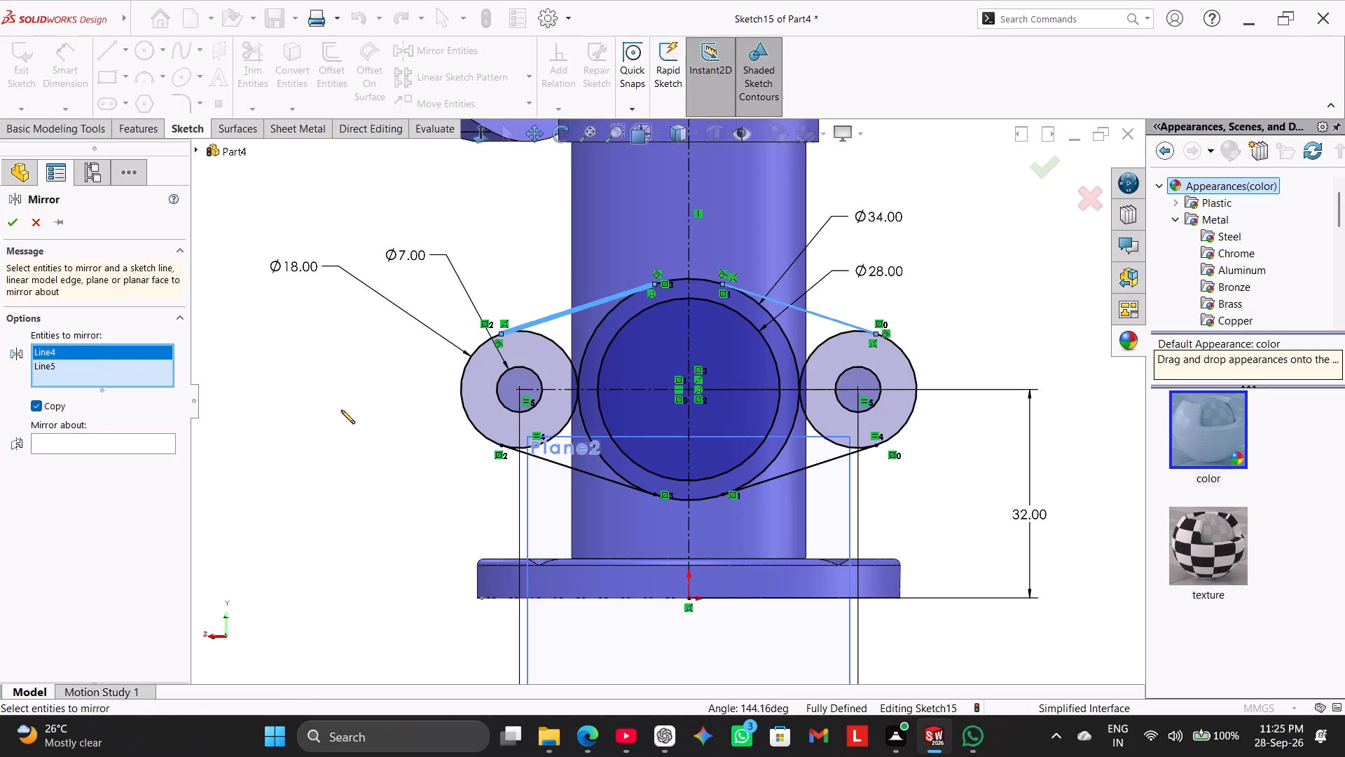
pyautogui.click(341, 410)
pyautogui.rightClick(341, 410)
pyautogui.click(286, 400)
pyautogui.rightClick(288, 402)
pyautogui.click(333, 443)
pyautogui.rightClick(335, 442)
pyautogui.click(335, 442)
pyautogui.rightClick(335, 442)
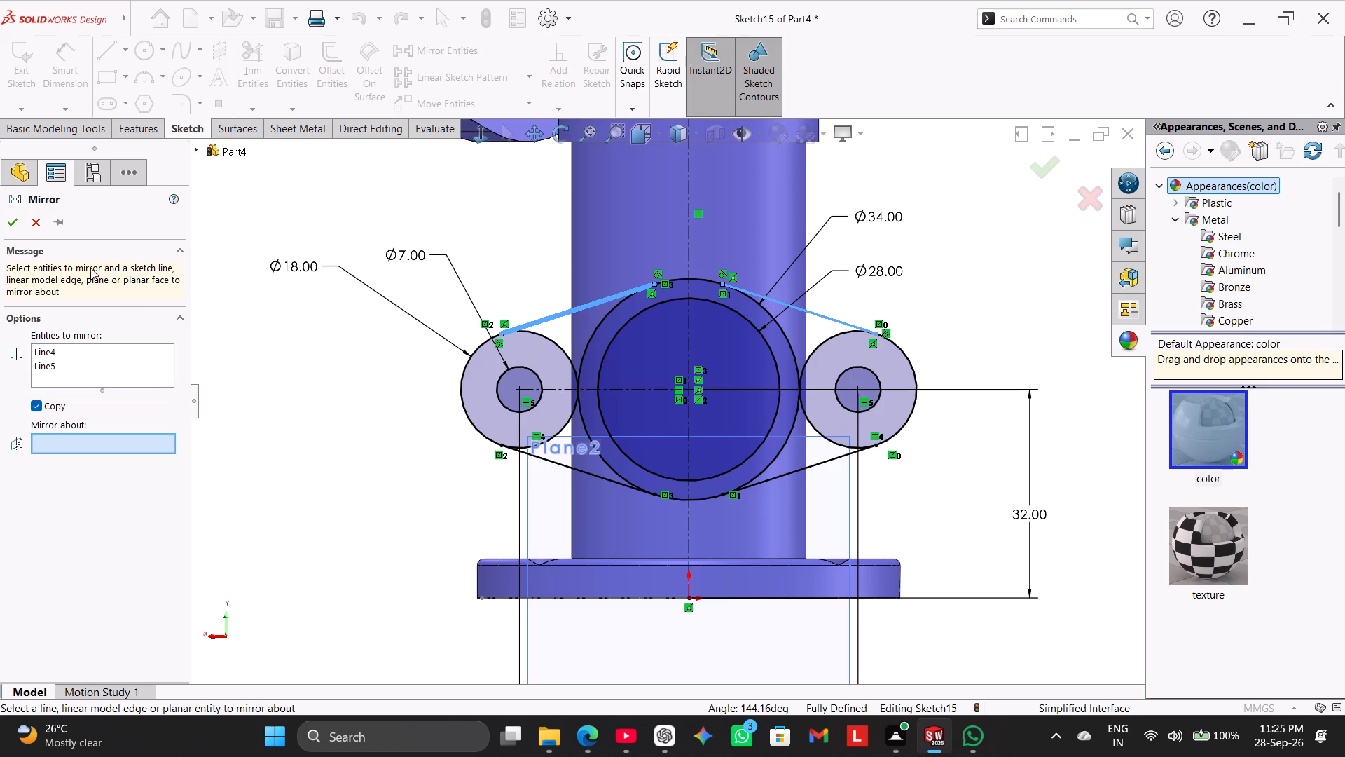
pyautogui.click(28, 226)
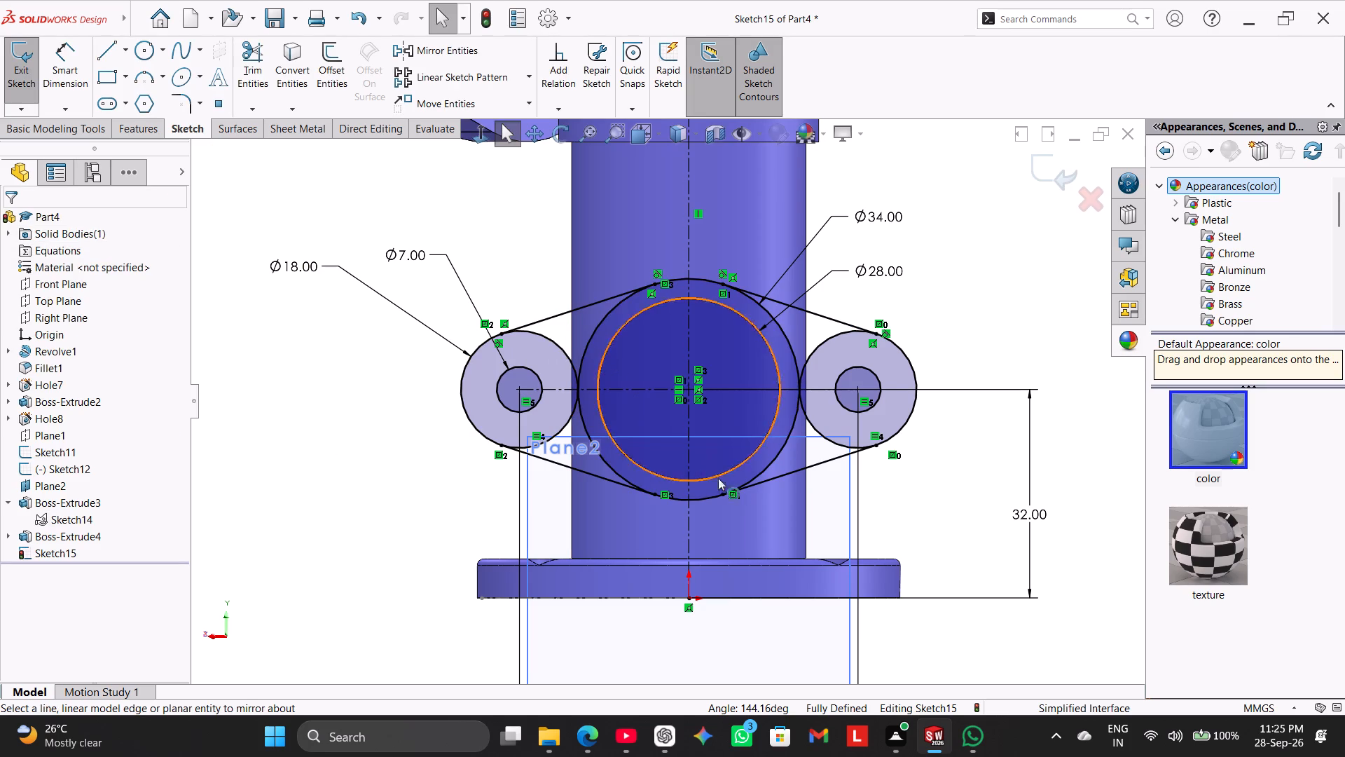
# Trim the inner arcs of both 18 mm outer circles and the side arcs of the 34 mm middle circle, leaving the two-lobed outline.
pyautogui.click(251, 61)
pyautogui.click(557, 342)
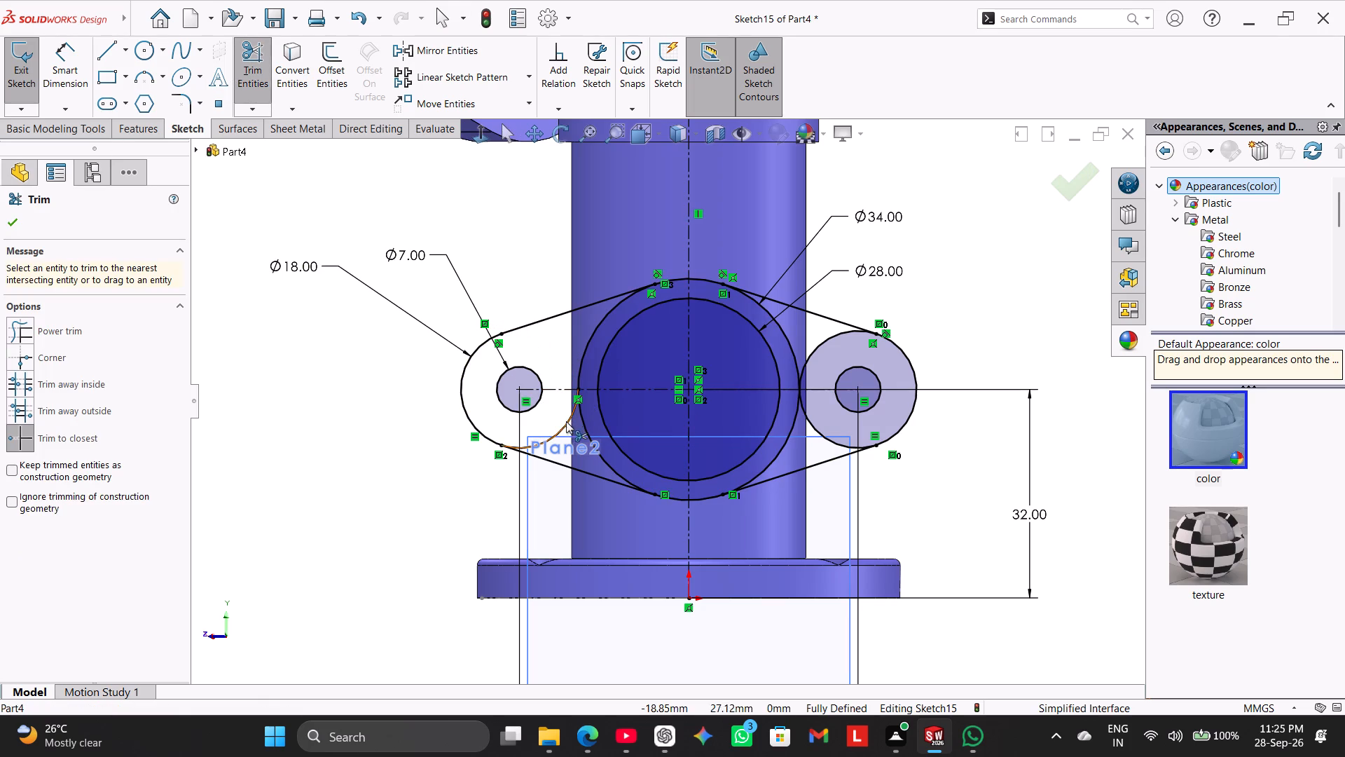
pyautogui.click(566, 423)
pyautogui.click(811, 425)
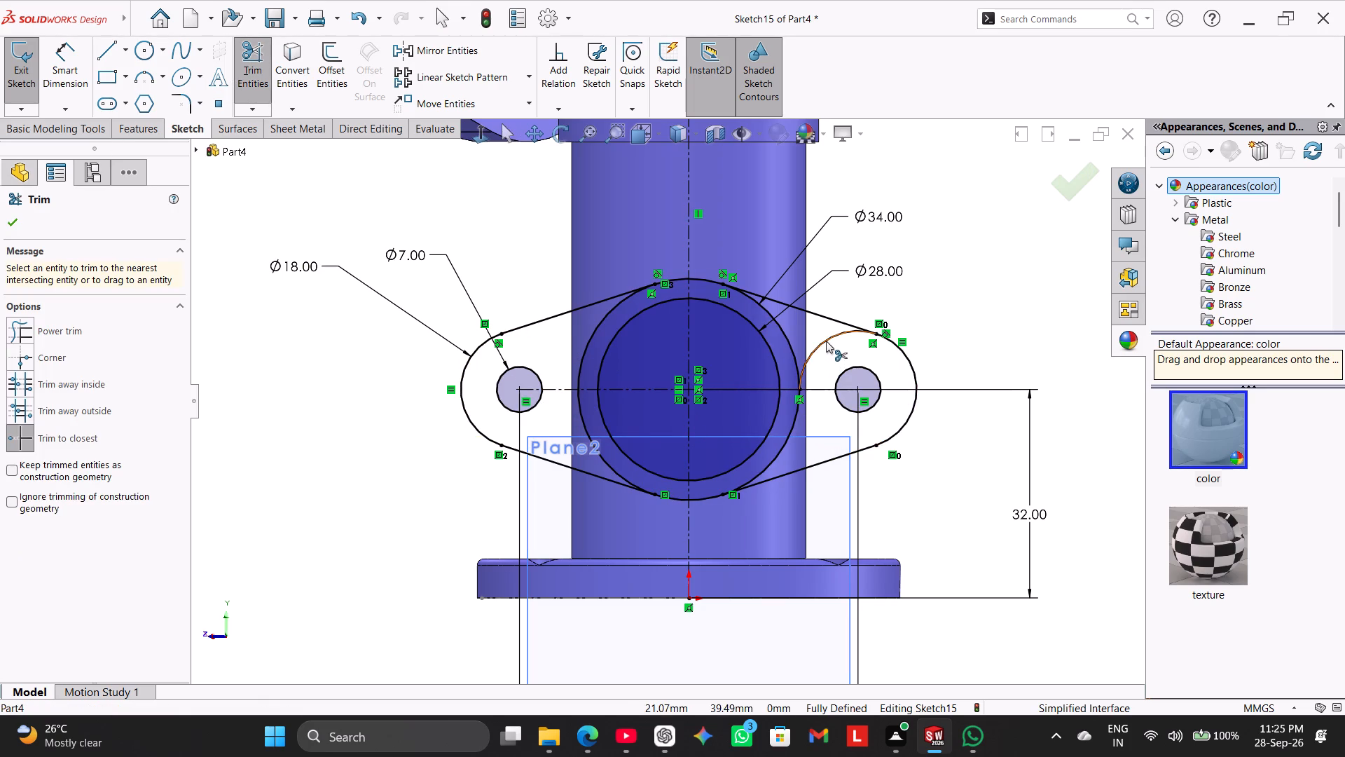
pyautogui.click(826, 341)
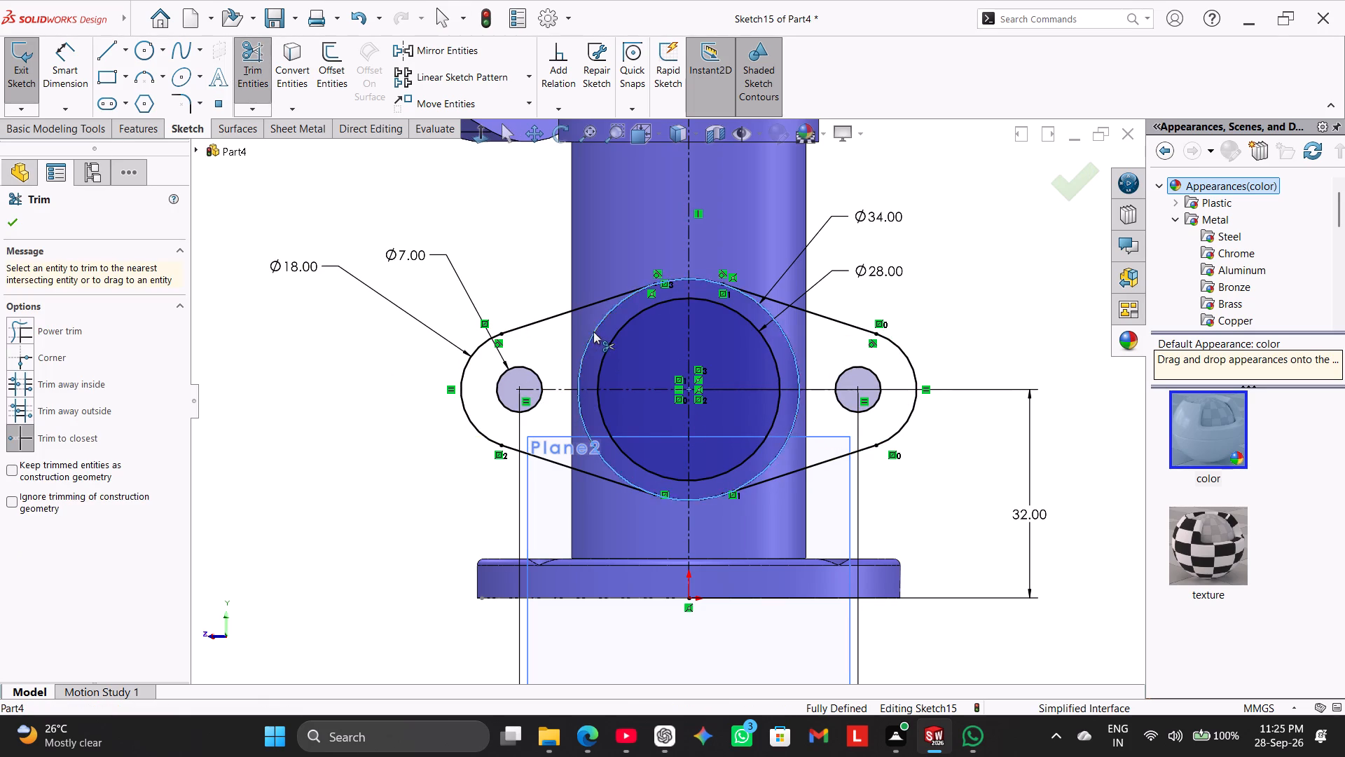
pyautogui.click(593, 332)
pyautogui.click(792, 339)
pyautogui.click(789, 445)
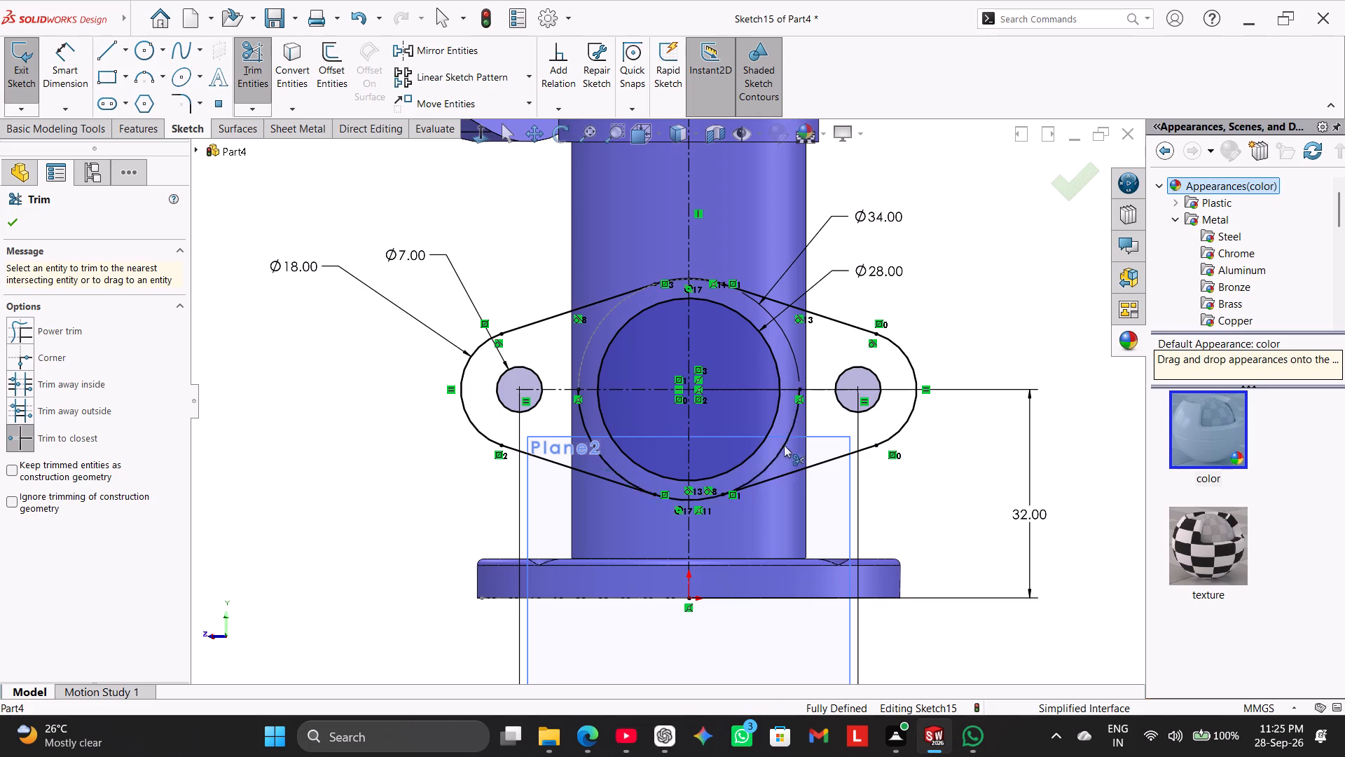
pyautogui.click(584, 428)
pyautogui.rightClick(336, 434)
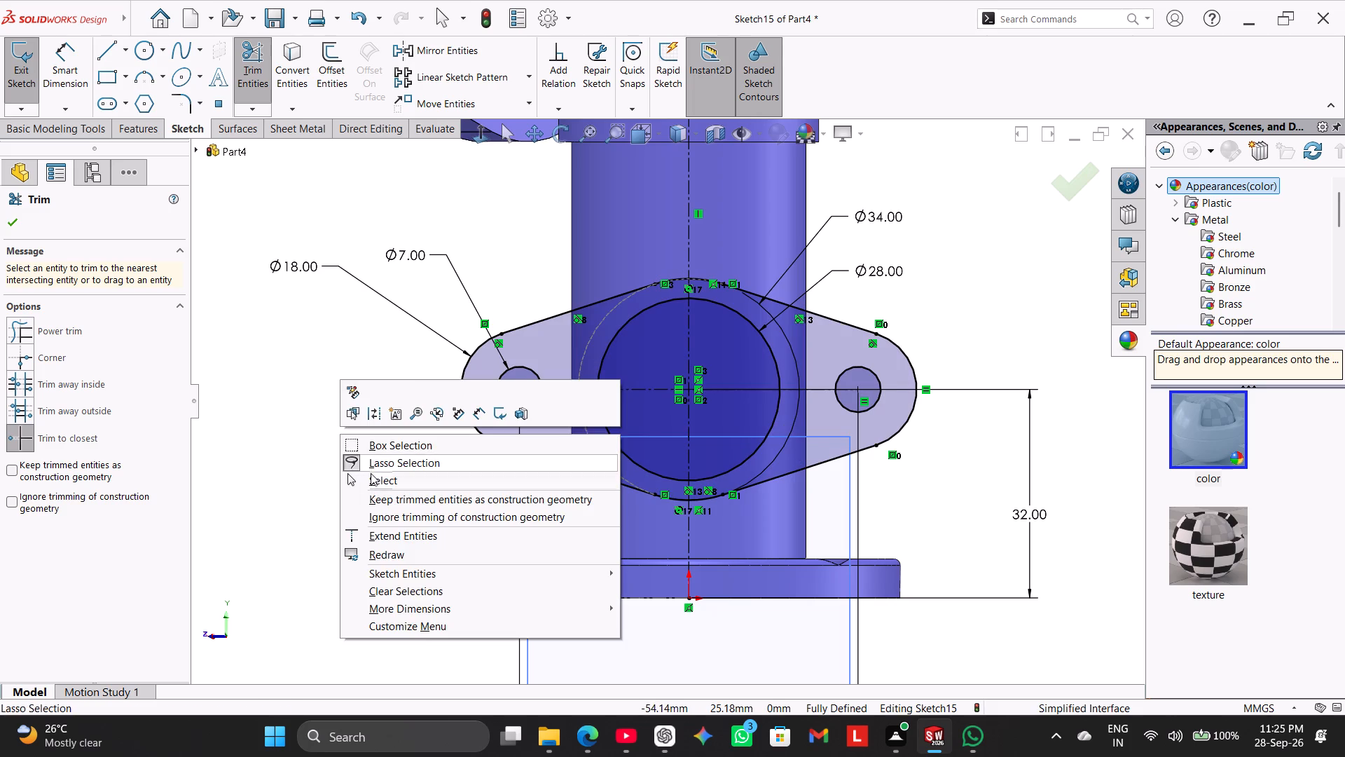
pyautogui.click(373, 475)
# Set up a Boss-Extrude of the flange sketch with its direction reversed toward the column and a Blind end condition.
pyautogui.moveTo(375, 431); pyautogui.dragTo(315, 505, button='middle')
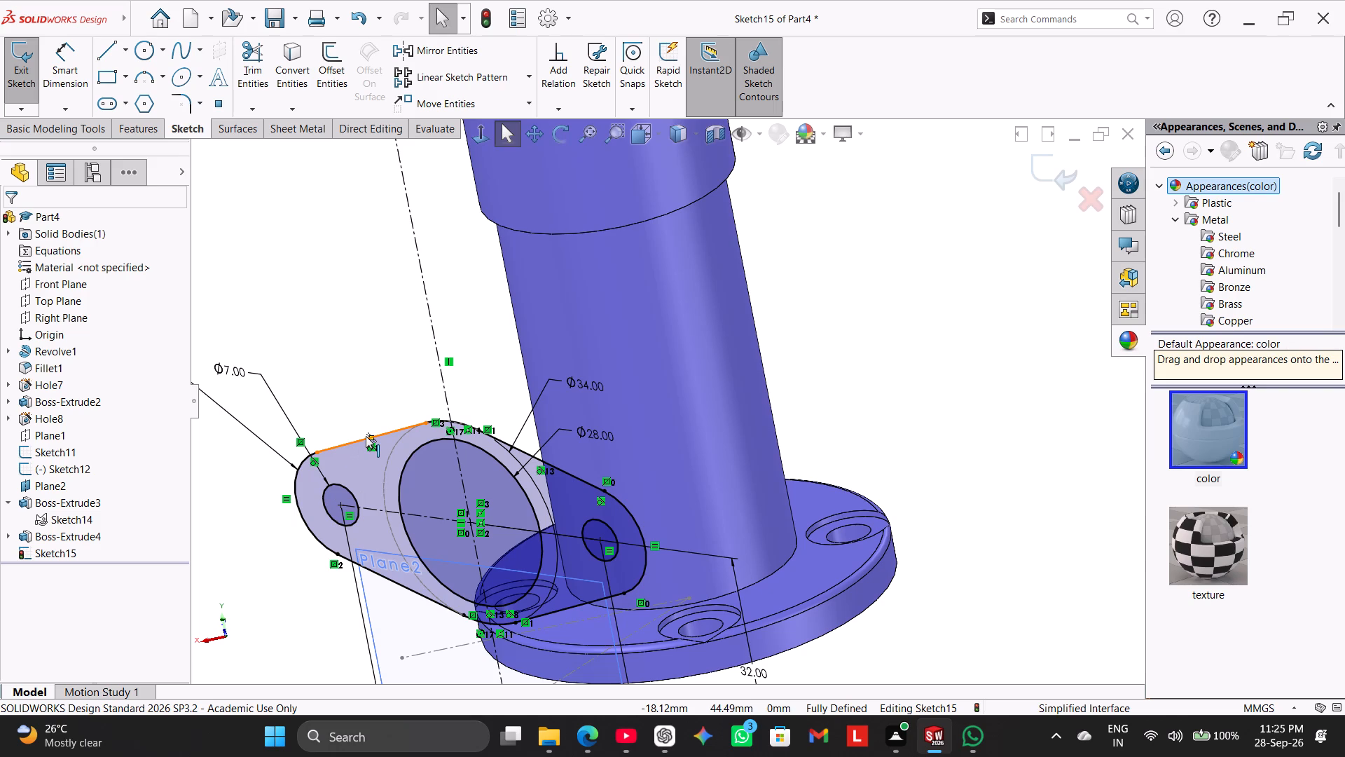
pyautogui.scroll(2, 394, 379)
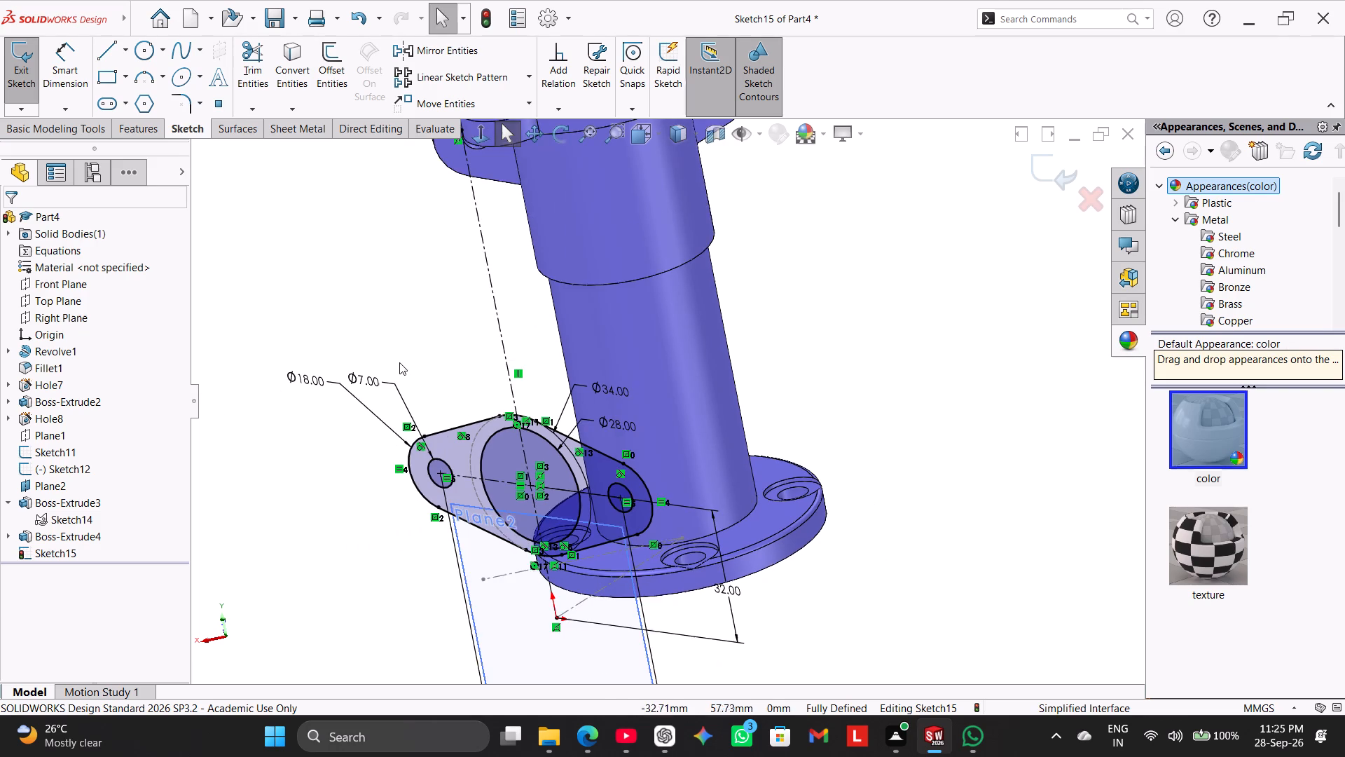
pyautogui.moveTo(408, 350); pyautogui.dragTo(397, 369, button='middle')
pyautogui.scroll(1, 413, 363)
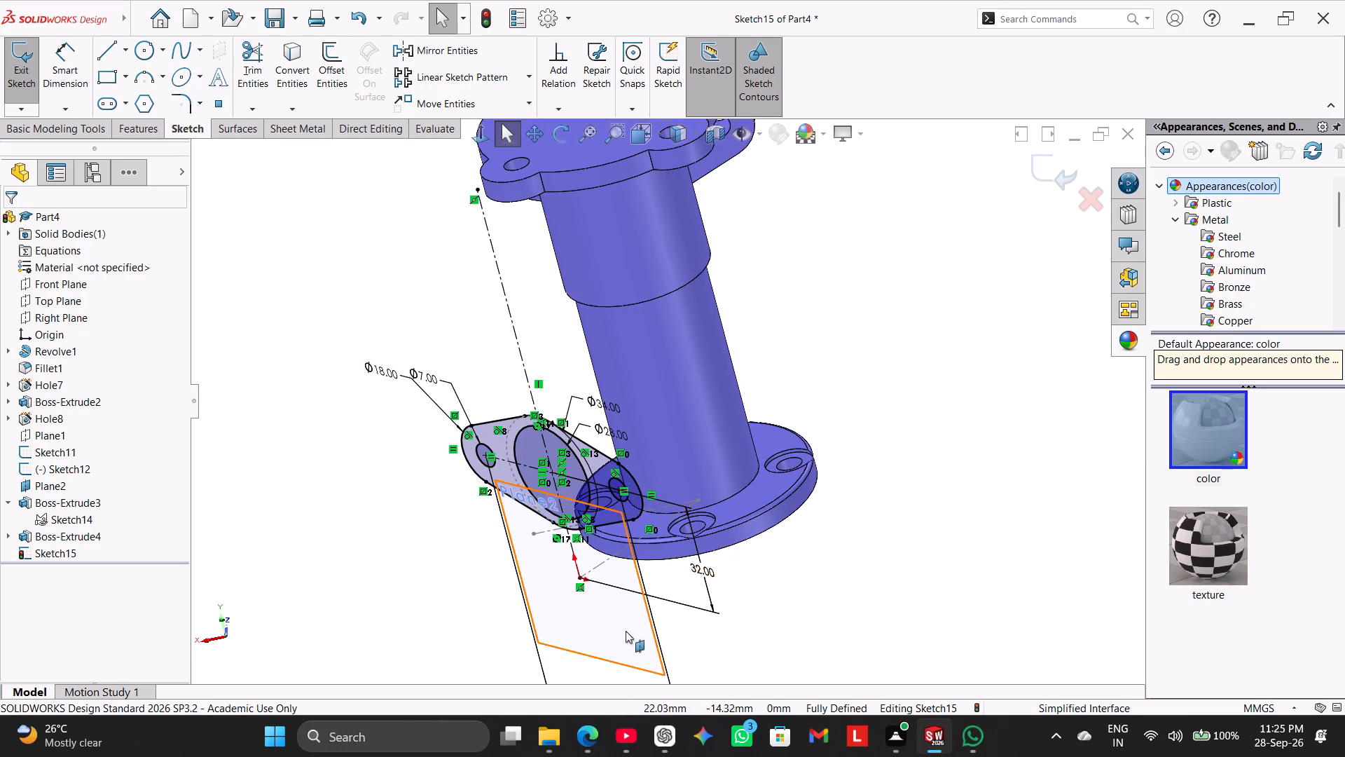
pyautogui.click(119, 125)
pyautogui.click(26, 58)
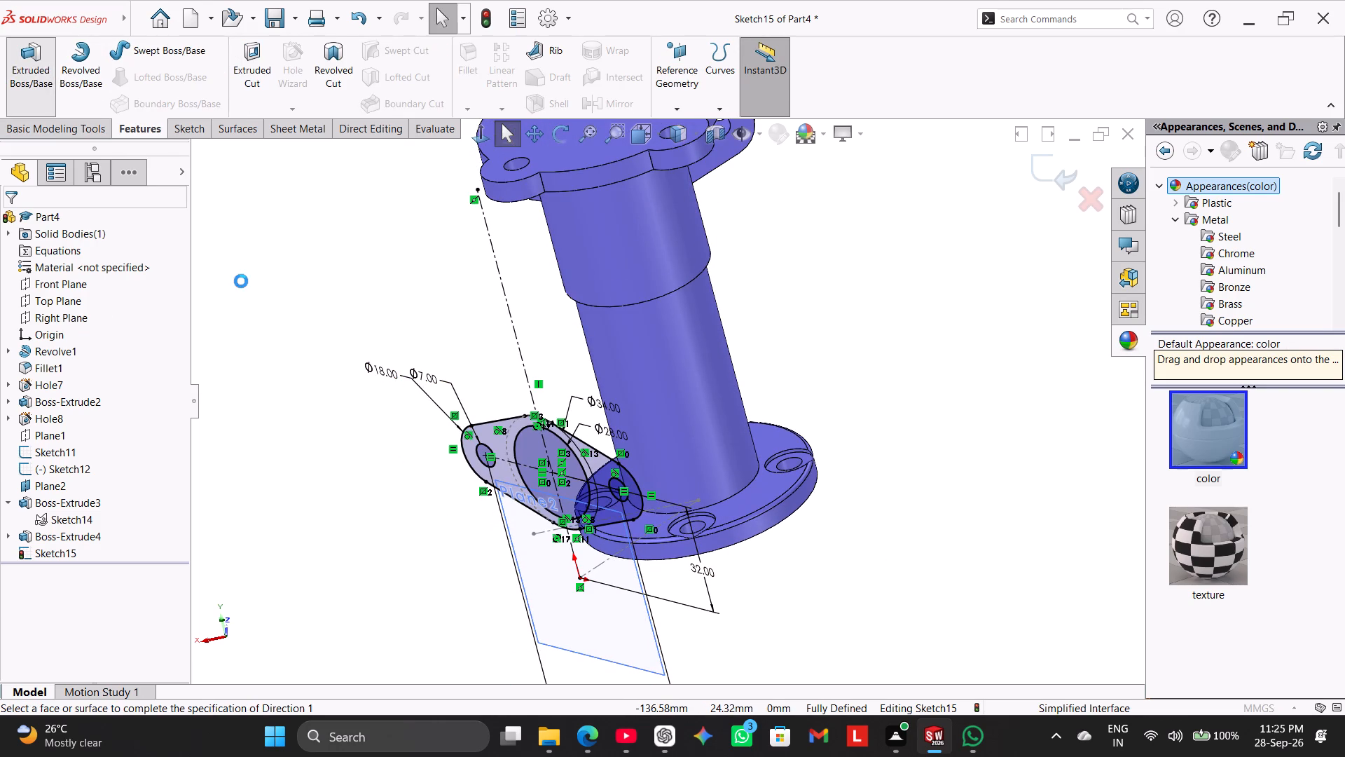
pyautogui.moveTo(255, 374); pyautogui.dragTo(259, 462, button='middle')
pyautogui.scroll(1, 259, 462)
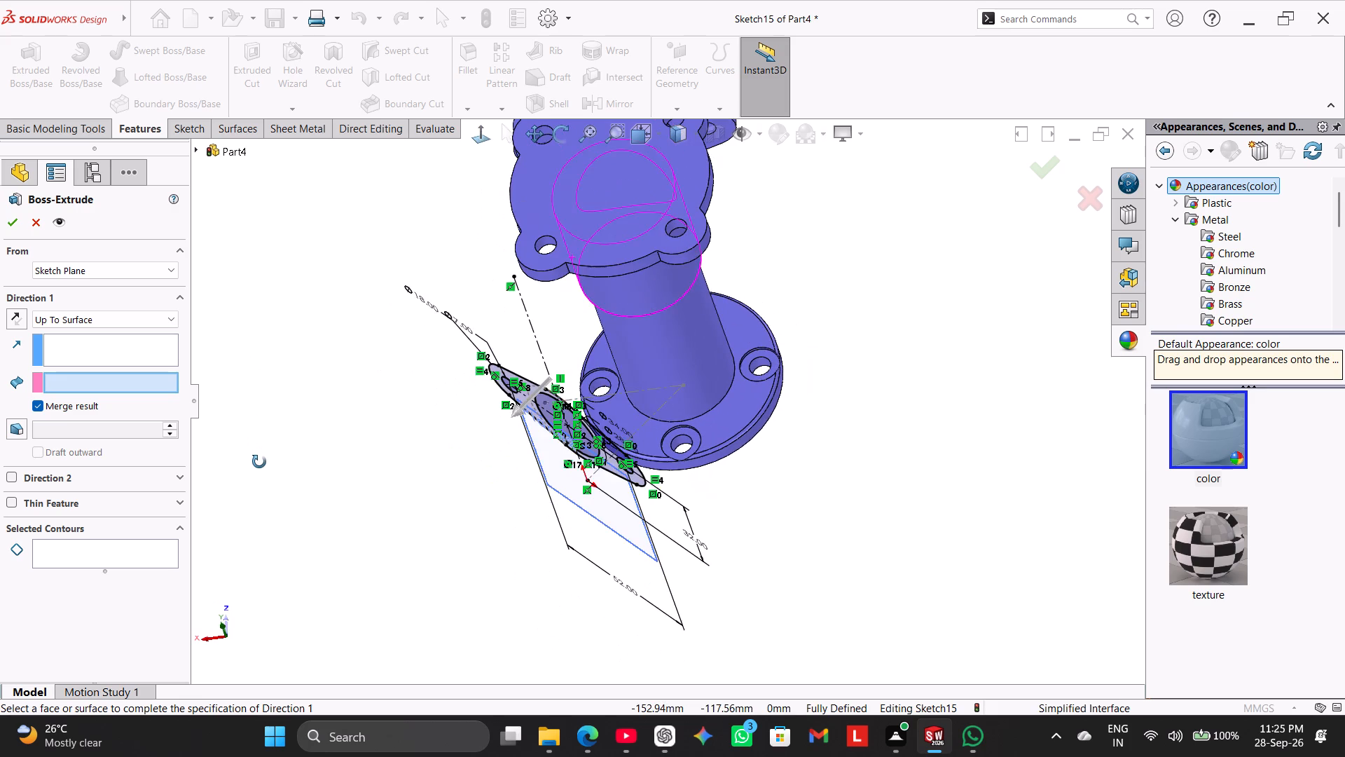
pyautogui.moveTo(259, 462); pyautogui.dragTo(259, 456, button='middle')
pyautogui.click(18, 314)
pyautogui.click(67, 318)
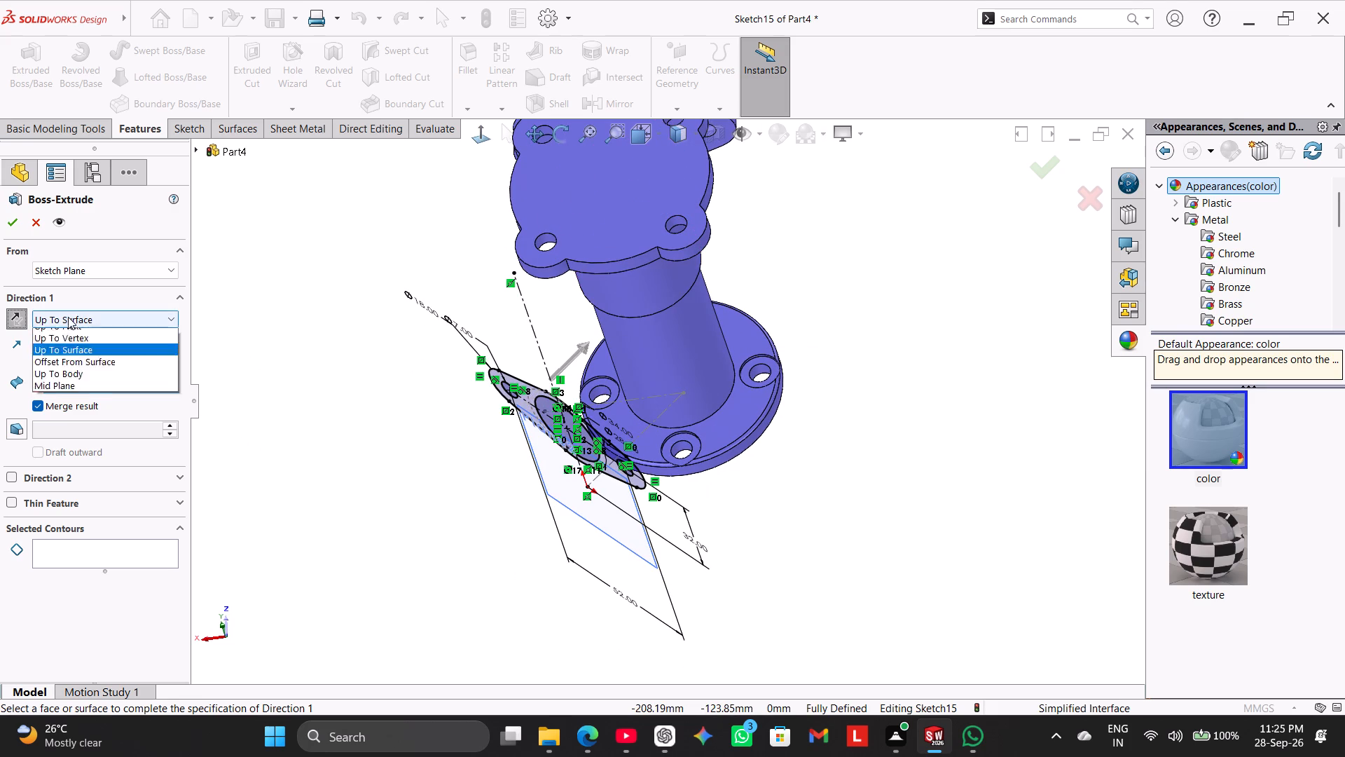
pyautogui.click(78, 336)
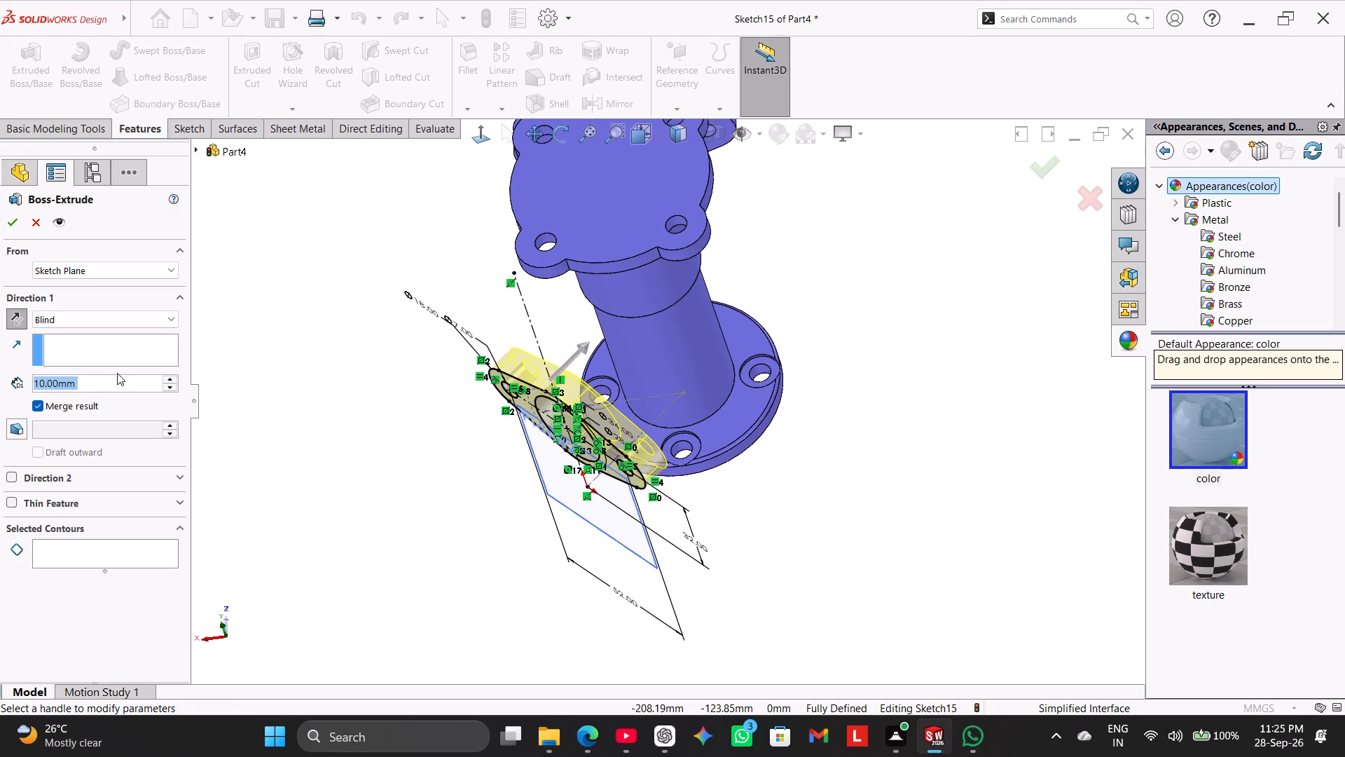
pyautogui.moveTo(315, 402); pyautogui.dragTo(334, 378, button='middle')
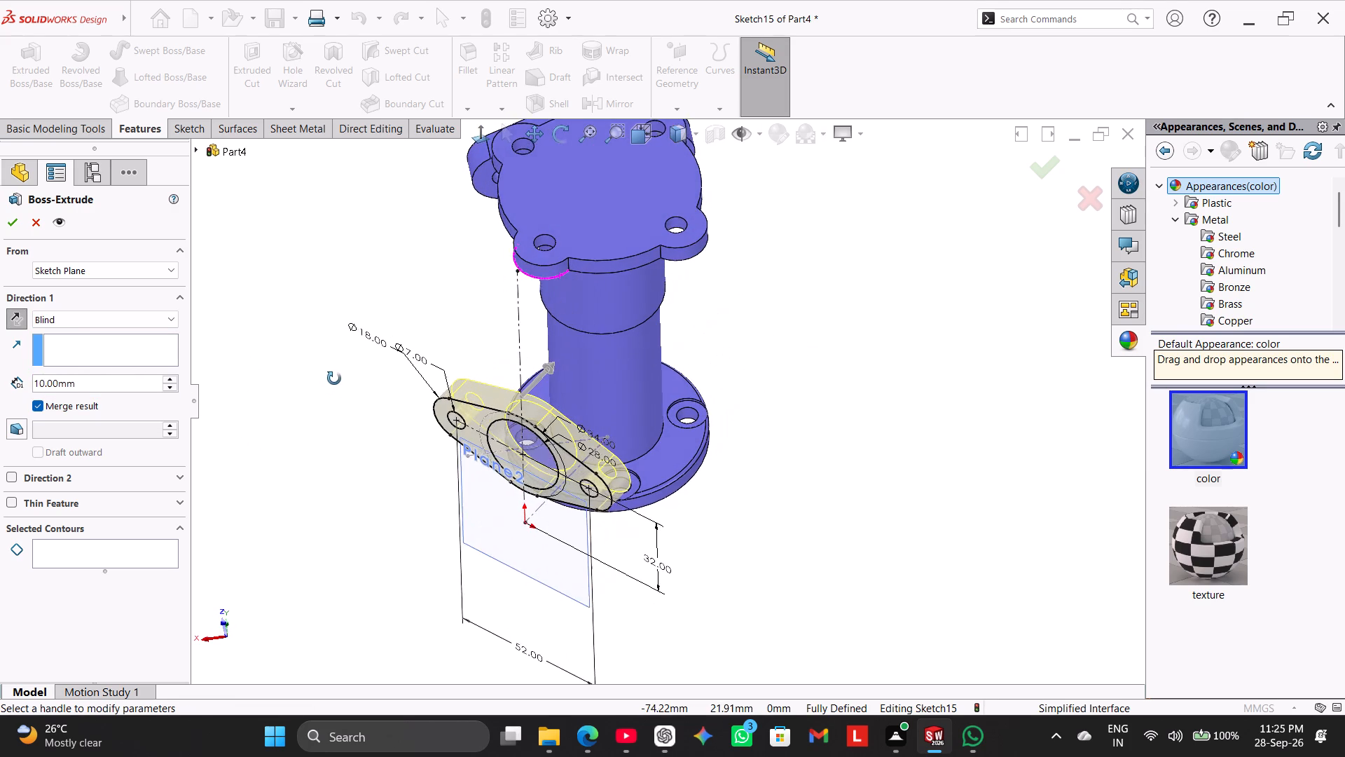
pyautogui.moveTo(334, 378); pyautogui.dragTo(335, 377, button='middle')
pyautogui.scroll(1, 340, 438)
pyautogui.moveTo(359, 434); pyautogui.dragTo(380, 409, button='middle')
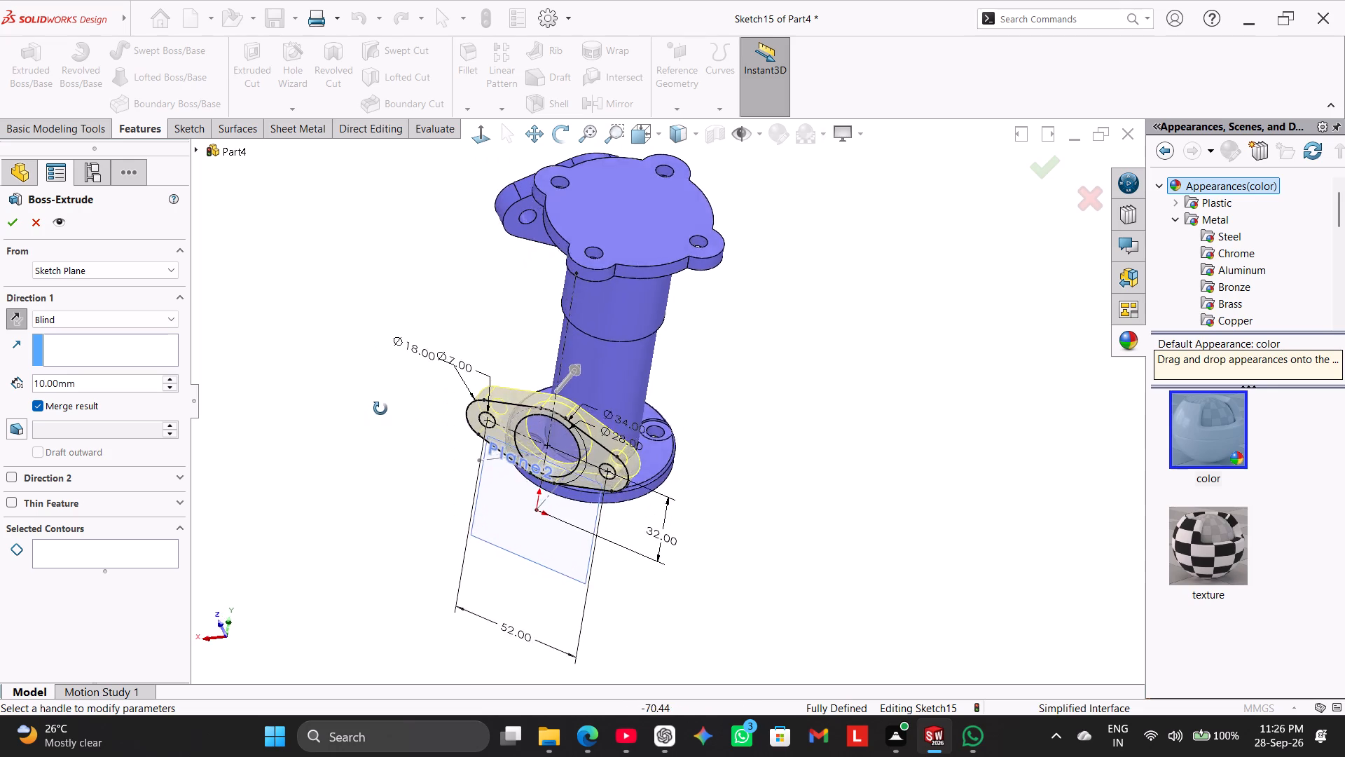
pyautogui.moveTo(380, 409); pyautogui.dragTo(389, 388, button='middle')
# Select the 28 mm circle's region, the two-lobed outline and both 7 mm circles as the contours to extrude.
pyautogui.click(89, 544)
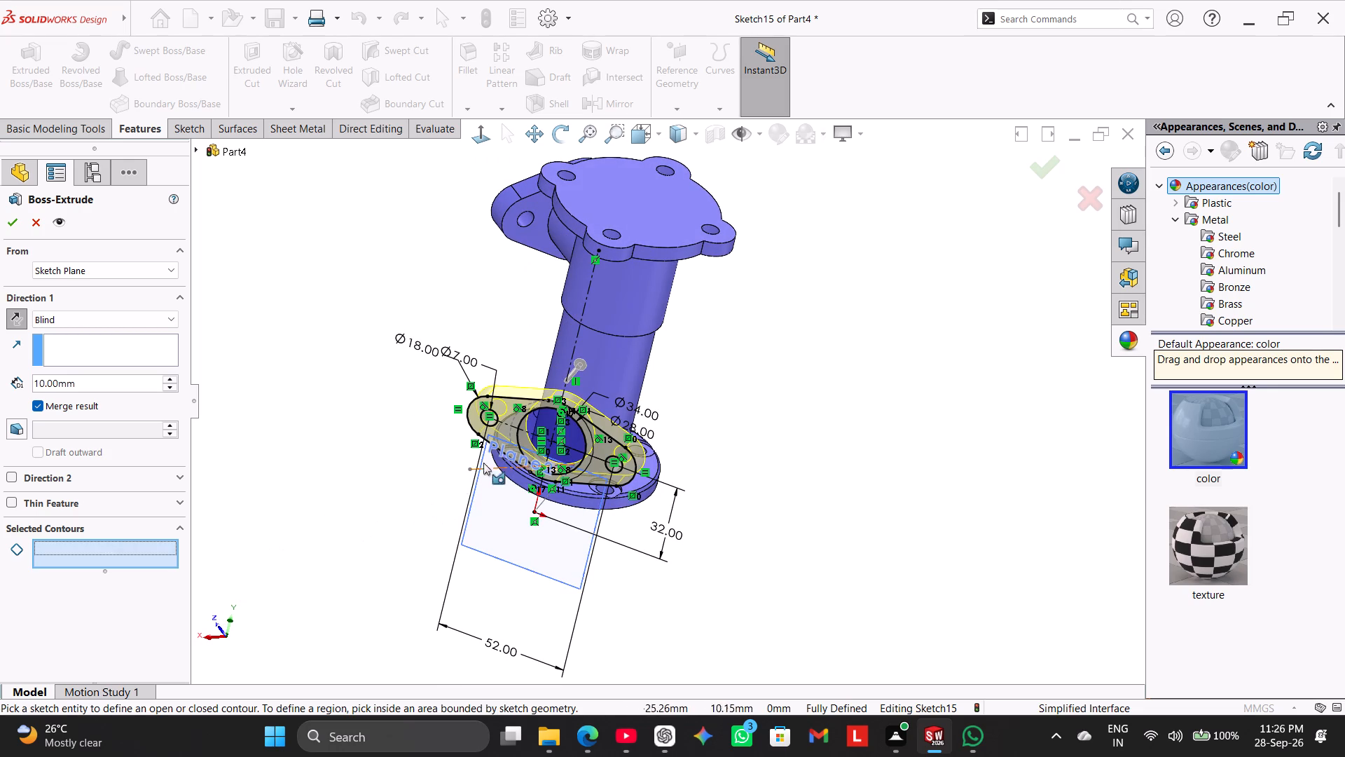
pyautogui.click(530, 439)
pyautogui.moveTo(323, 500); pyautogui.dragTo(334, 474, button='middle')
pyautogui.scroll(1, 328, 514)
pyautogui.scroll(-1, 334, 474)
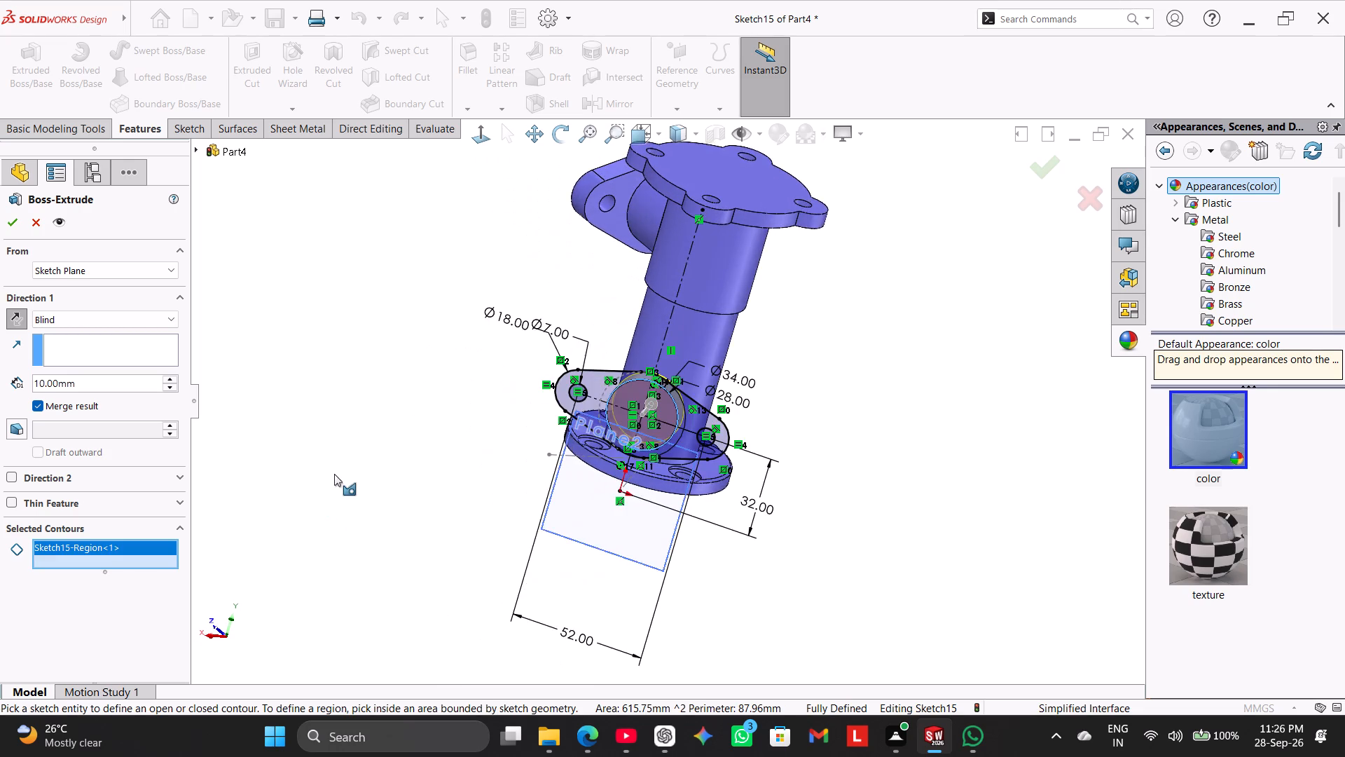
pyautogui.scroll(-2, 334, 474)
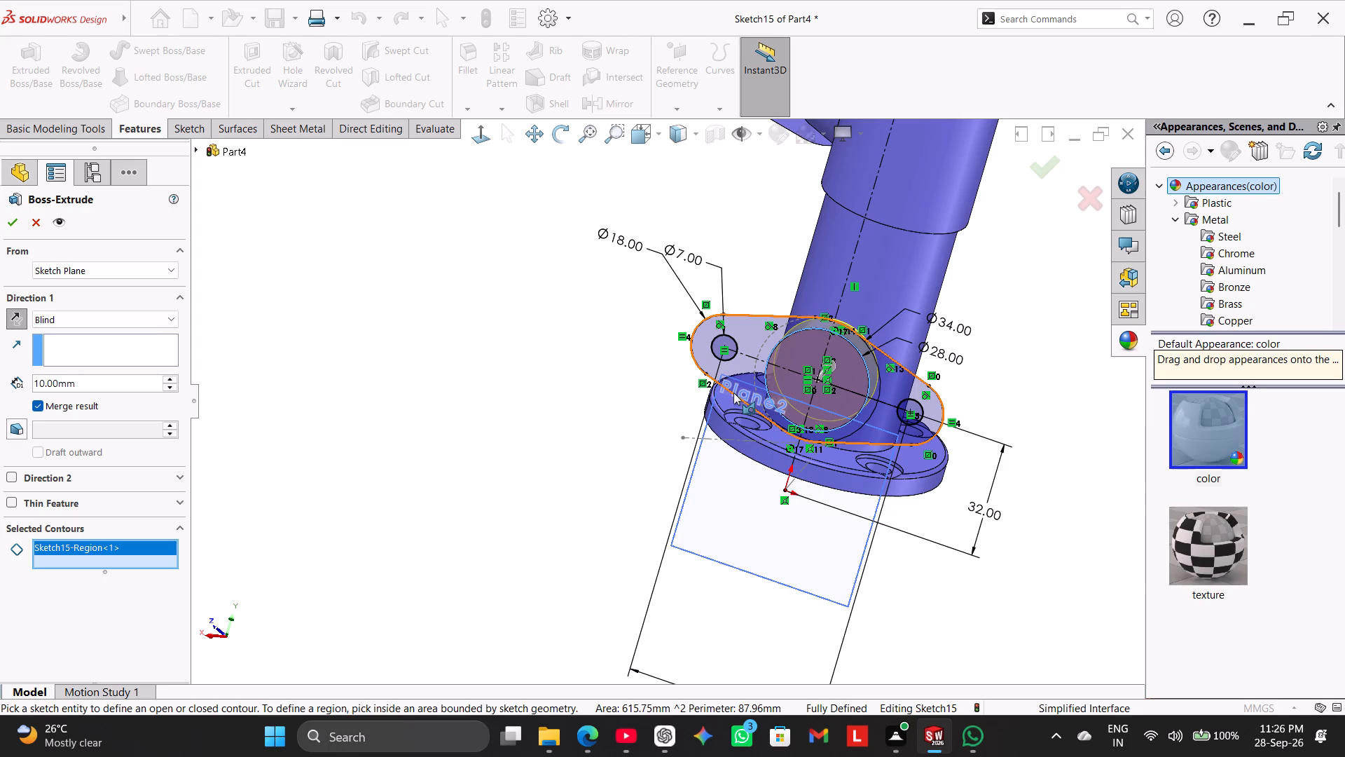
pyautogui.click(733, 393)
pyautogui.scroll(-3, 888, 431)
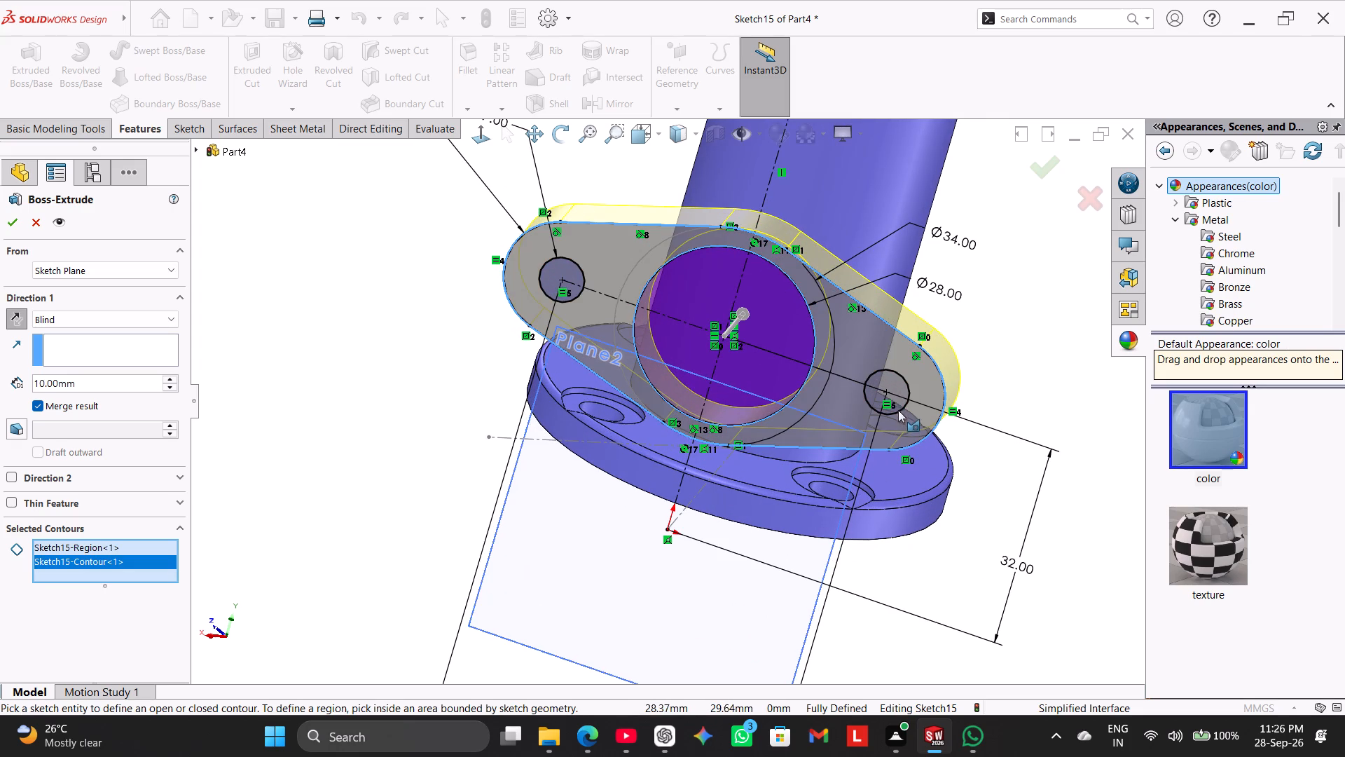
pyautogui.click(901, 407)
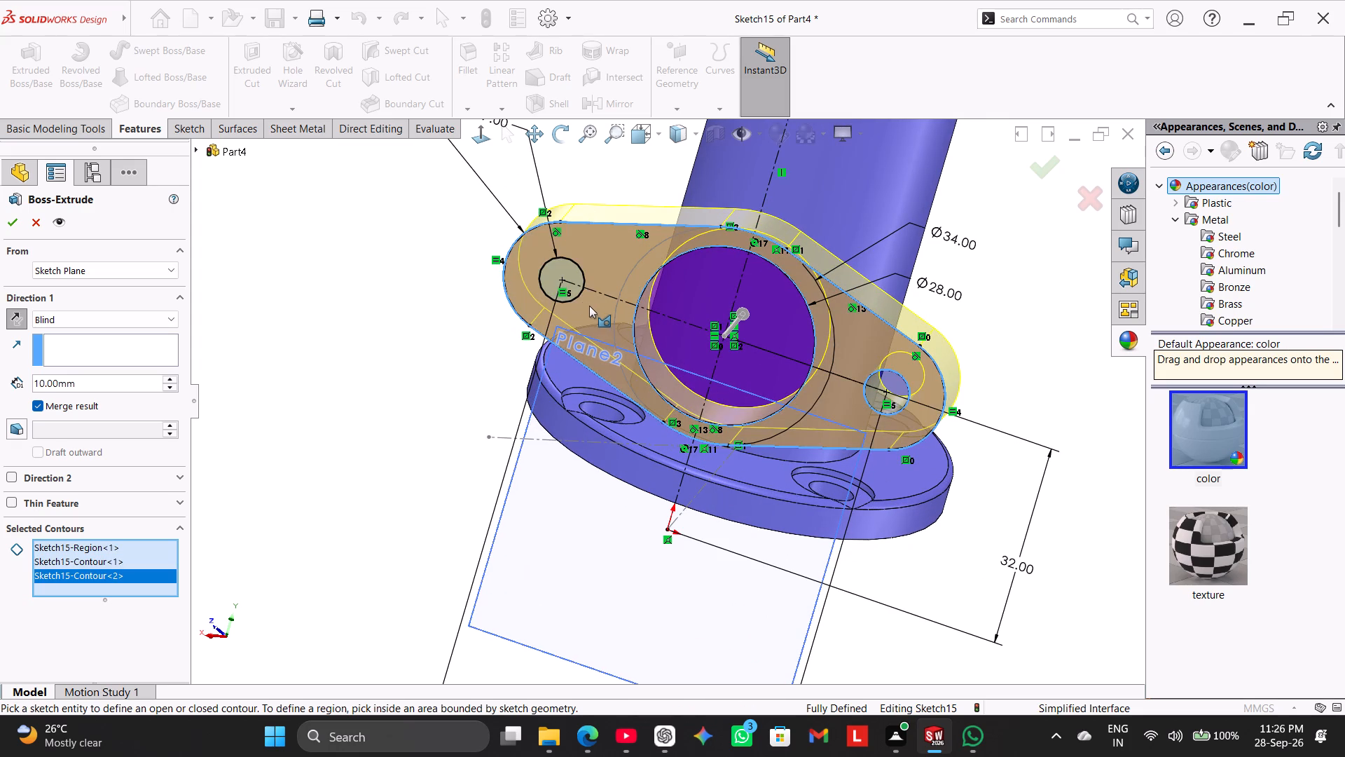
pyautogui.click(579, 298)
pyautogui.moveTo(457, 395); pyautogui.dragTo(402, 484, button='middle')
pyautogui.moveTo(404, 476); pyautogui.dragTo(419, 490, button='middle')
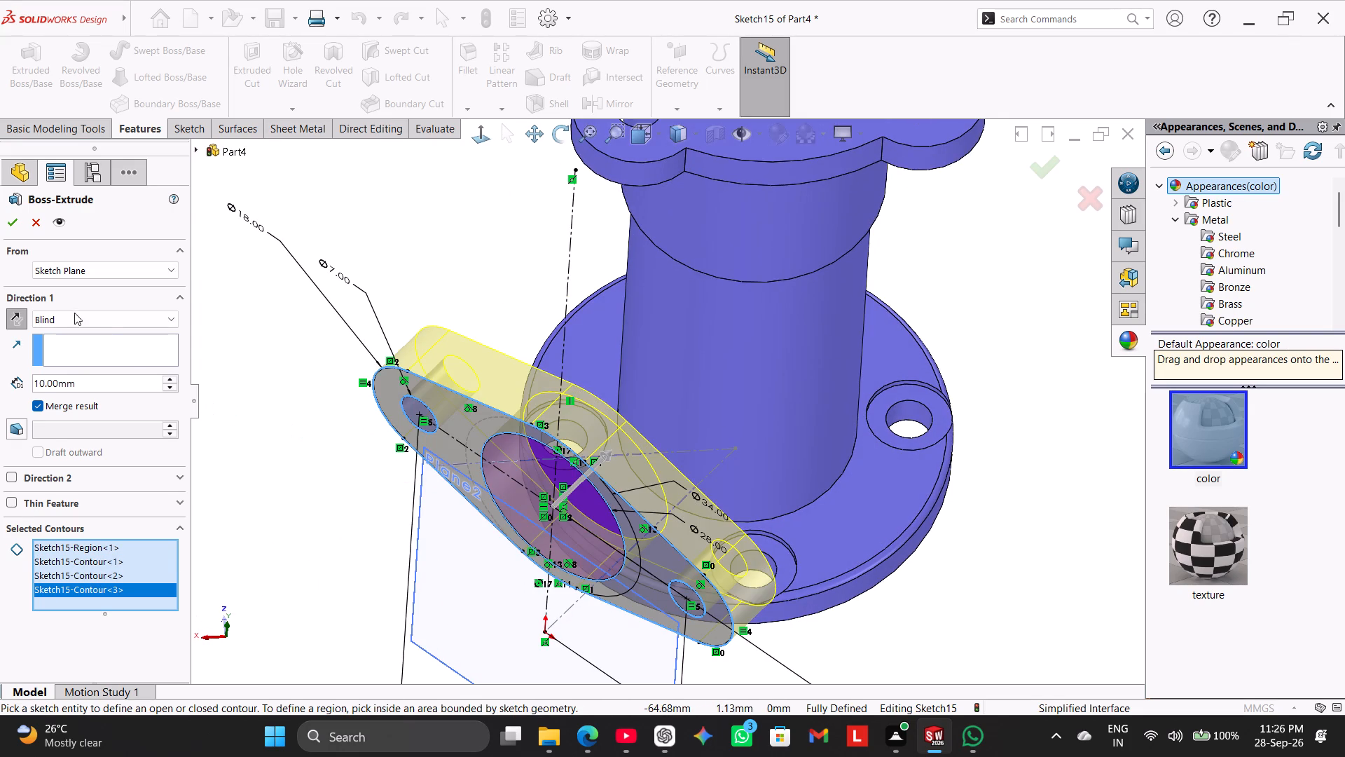
# Complete the two-lobed flange extrusion at a 10 mm depth, merging the result.
pyautogui.click(11, 228)
# Examine the newly extruded side flange and its position relative to the column from several sides.
pyautogui.moveTo(272, 433); pyautogui.dragTo(316, 390, button='middle')
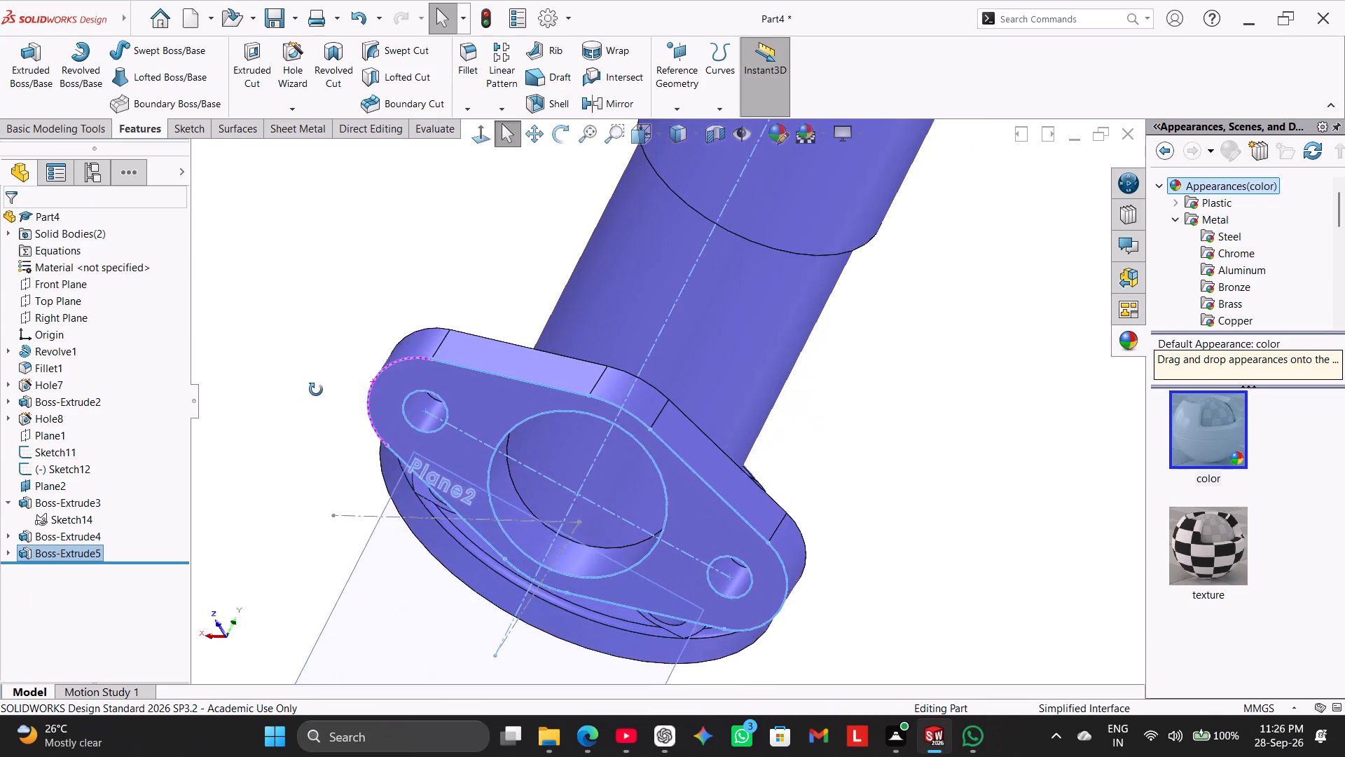
pyautogui.moveTo(316, 390); pyautogui.dragTo(331, 355, button='middle')
pyautogui.middleClick(329, 367)
pyautogui.moveTo(312, 385); pyautogui.dragTo(167, 490, button='middle')
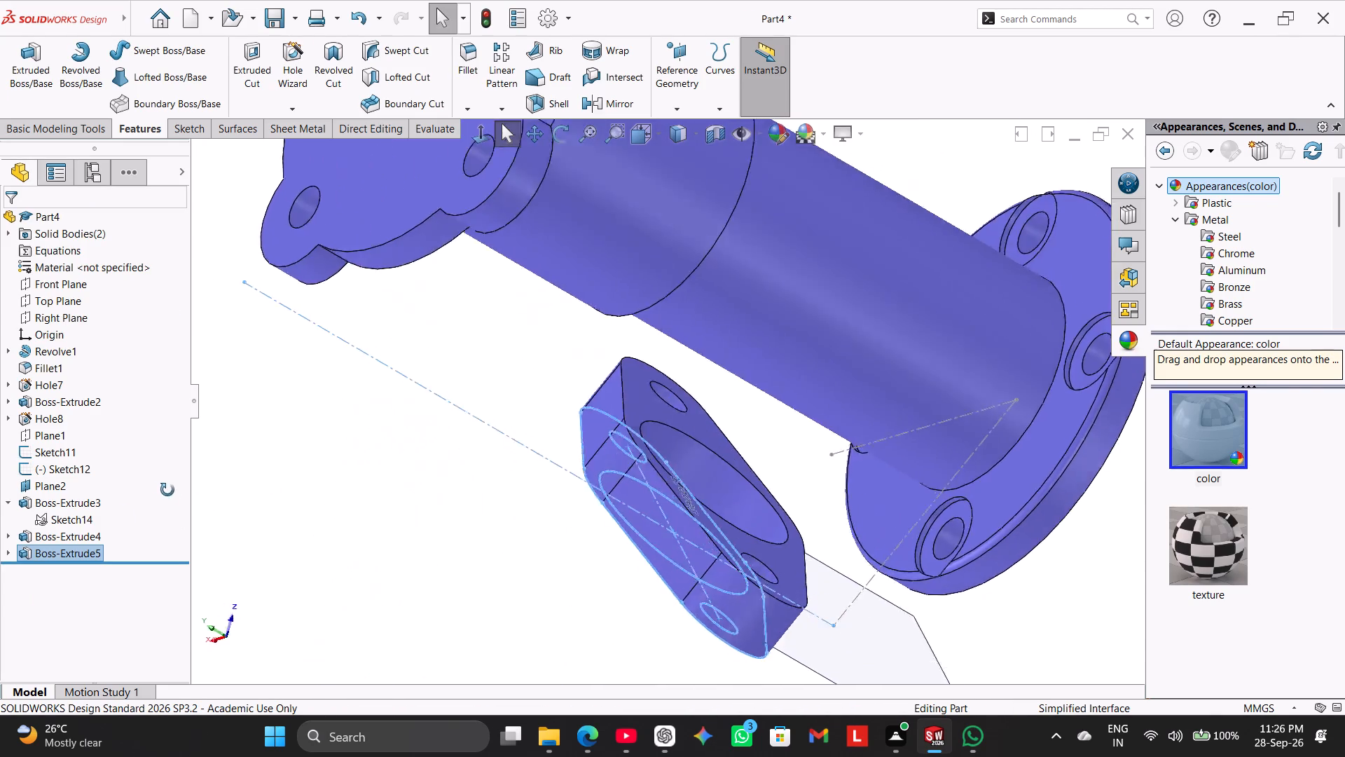
pyautogui.moveTo(167, 490); pyautogui.dragTo(318, 502, button='middle')
pyautogui.scroll(2, 318, 500)
pyautogui.click(303, 404)
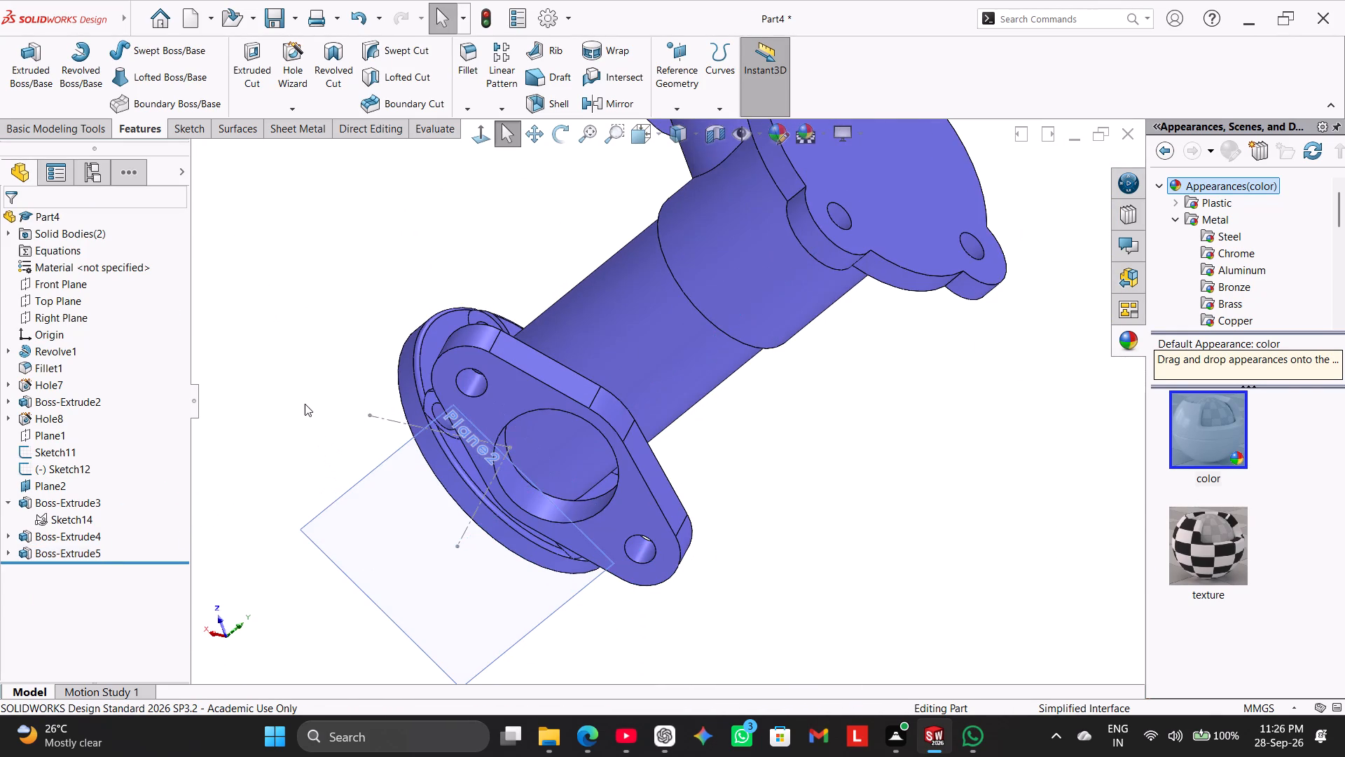
pyautogui.scroll(2, 330, 463)
pyautogui.moveTo(335, 462); pyautogui.dragTo(287, 415, button='middle')
# Hide Plane2 and the Sketch11 construction lines in the isometric view.
pyautogui.moveTo(307, 430); pyautogui.dragTo(551, 249, button='right')
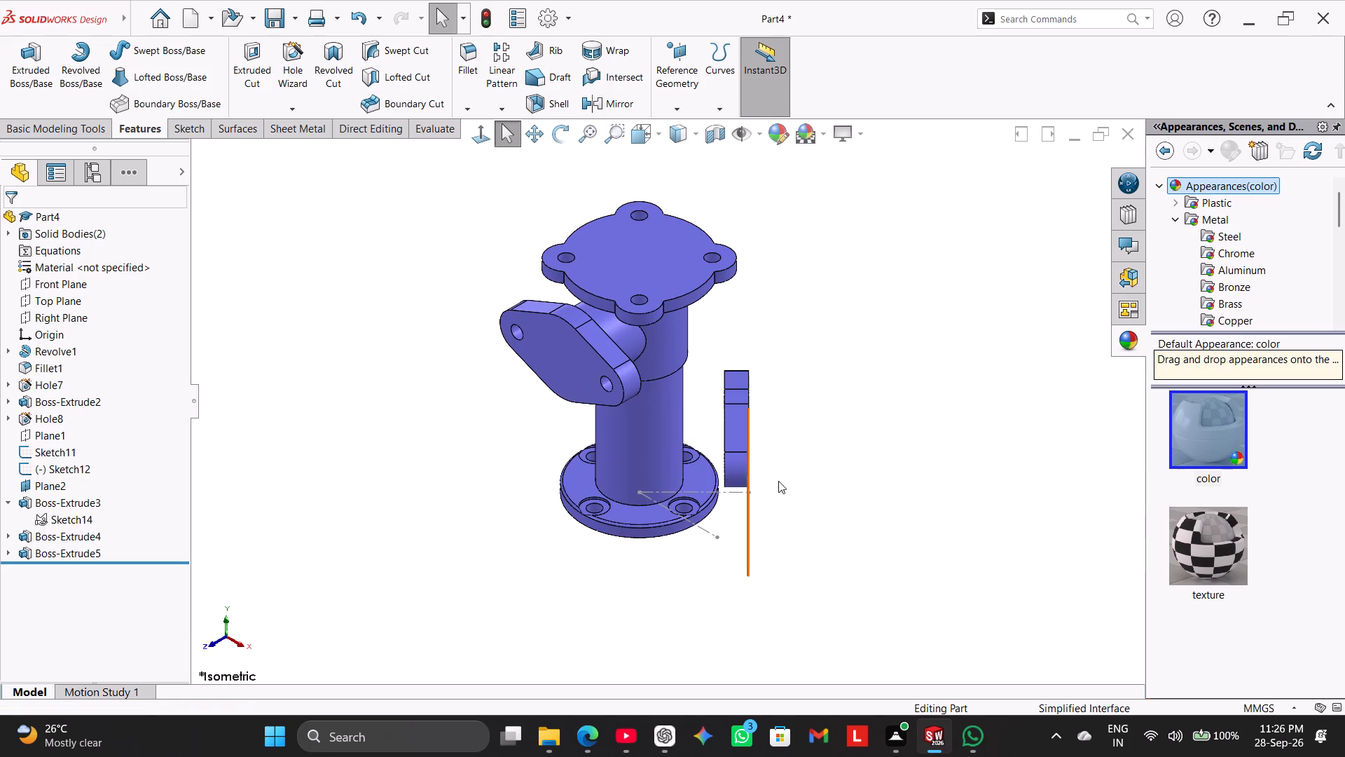
pyautogui.rightClick(751, 511)
pyautogui.click(804, 493)
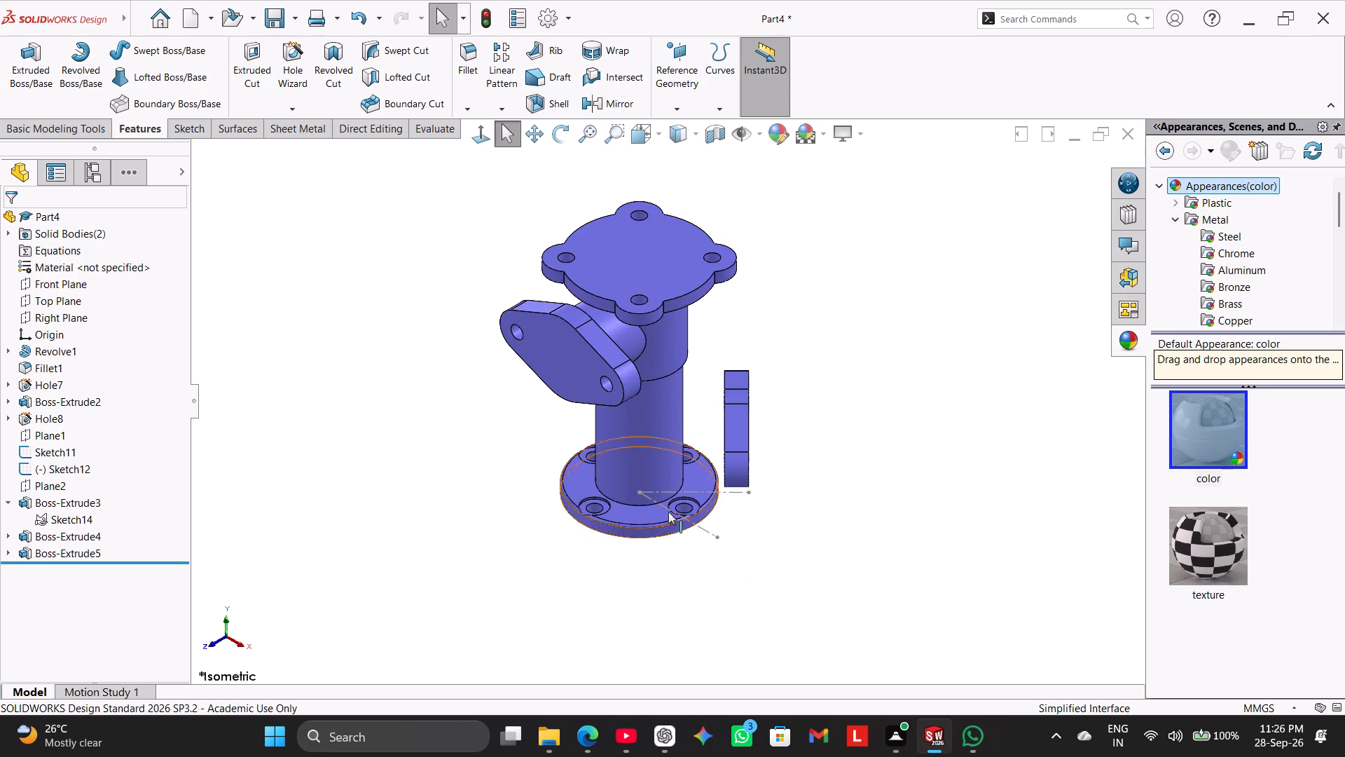
pyautogui.rightClick(698, 527)
pyautogui.click(736, 465)
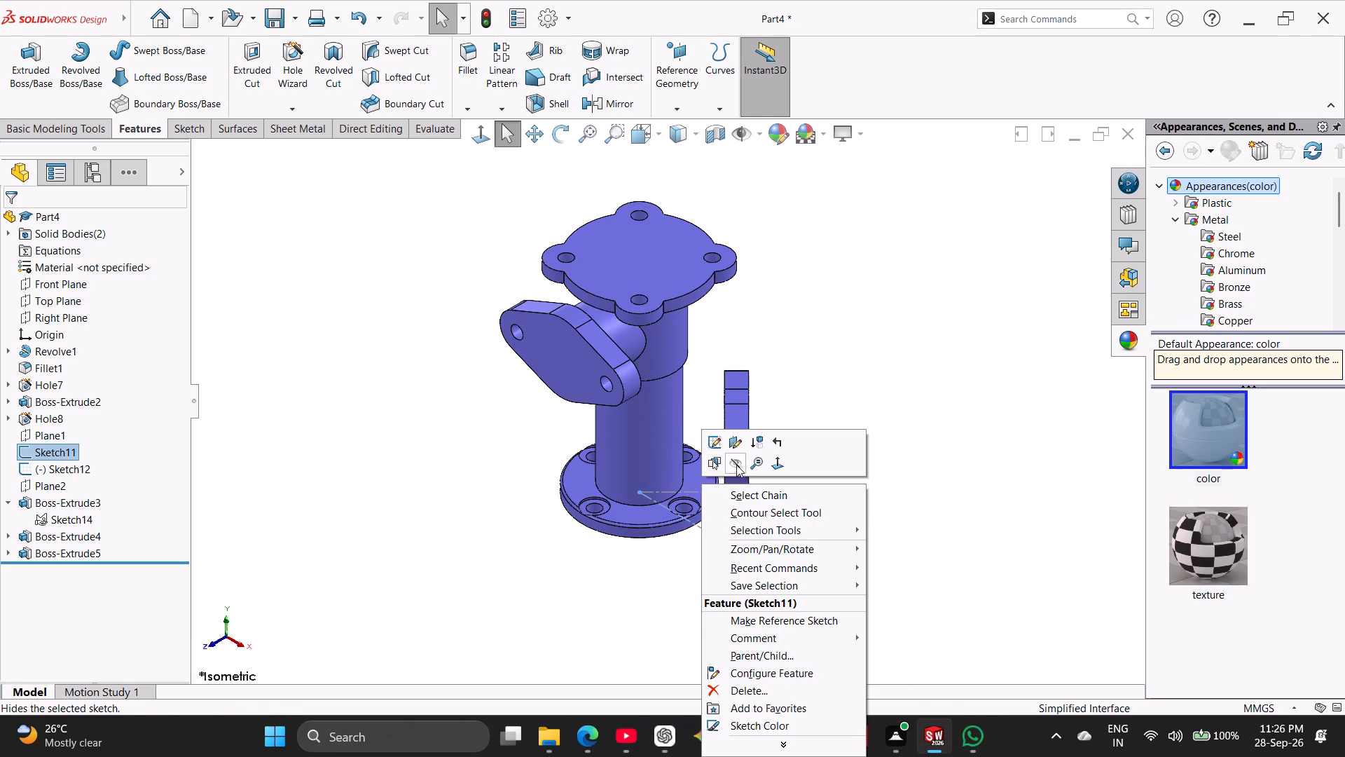
pyautogui.moveTo(506, 517); pyautogui.dragTo(572, 461, button='right')
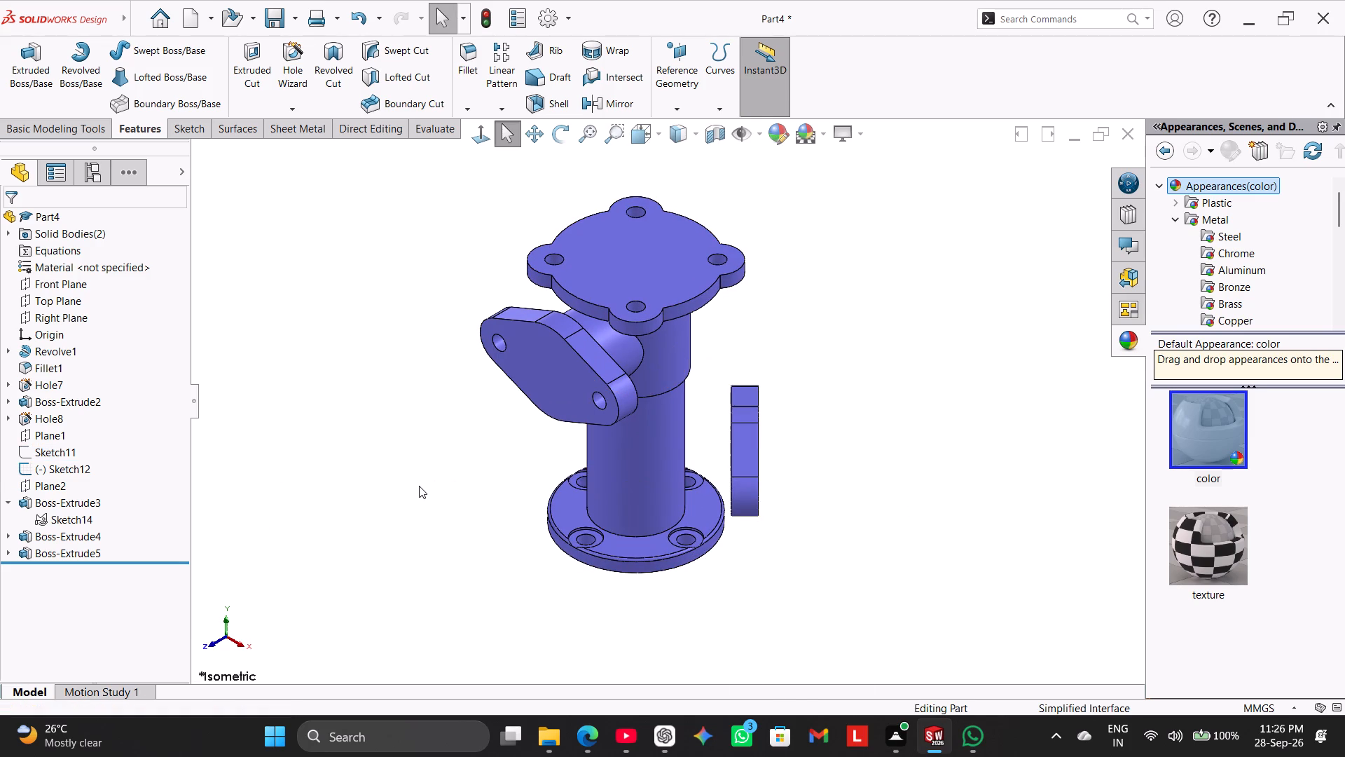
# Start a Boss-Extrude reusing the second side flange's Sketch15, with only the 28 mm circle as the selected contour.
pyautogui.moveTo(467, 451); pyautogui.dragTo(328, 542, button='middle')
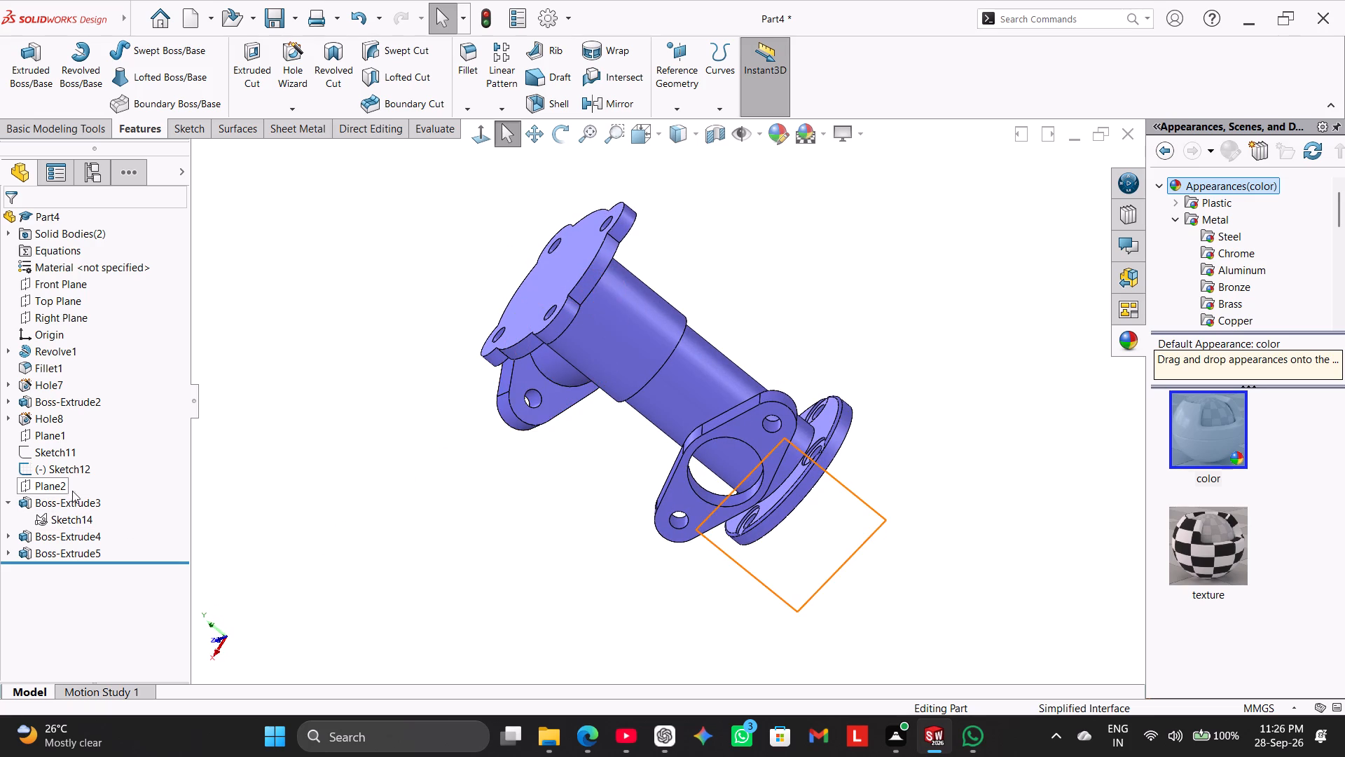
pyautogui.click(43, 54)
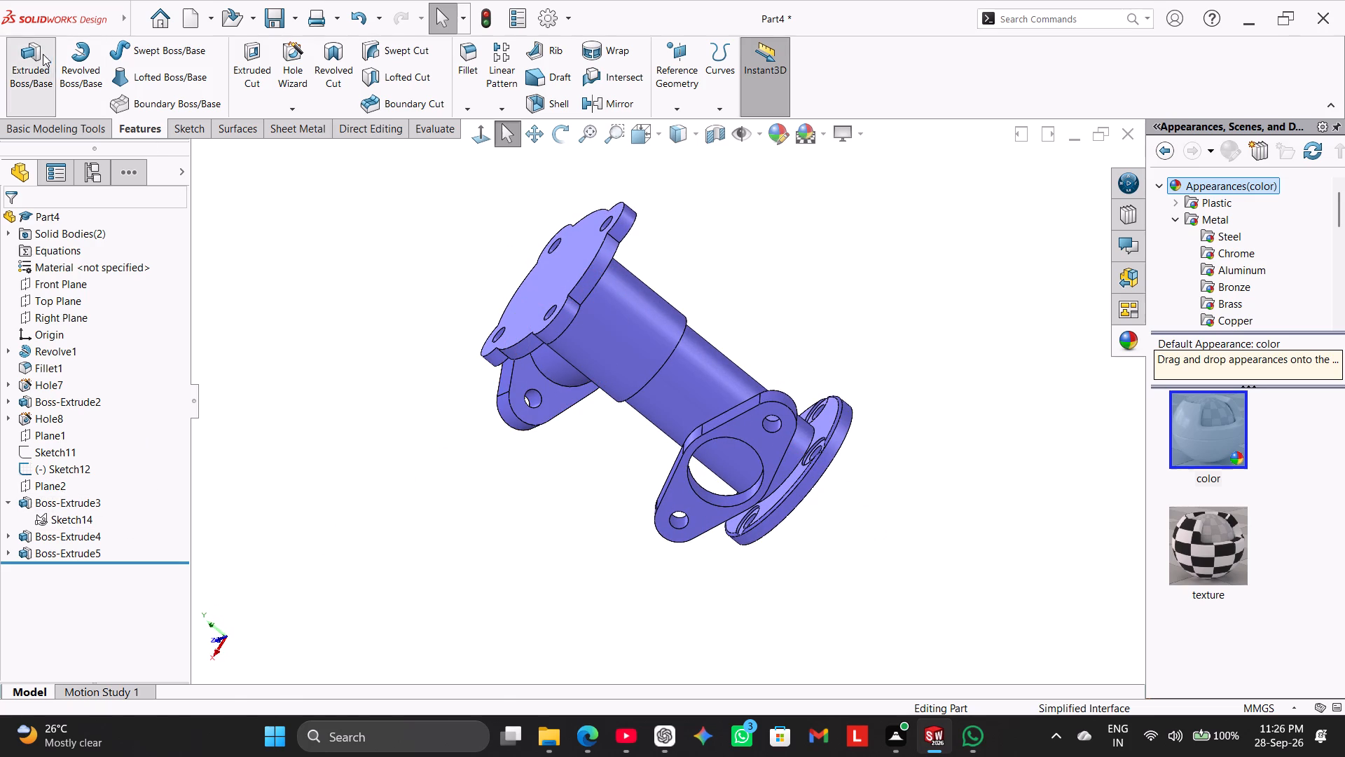
pyautogui.click(202, 155)
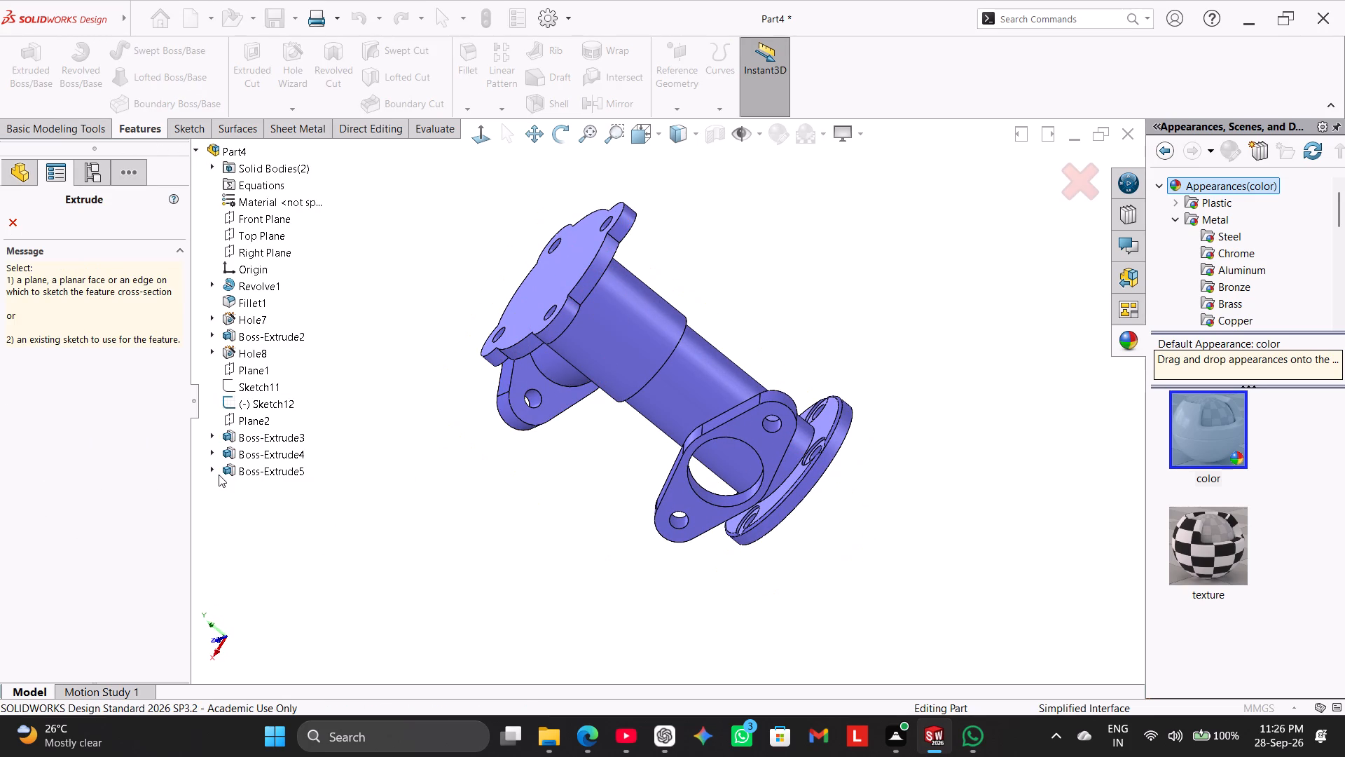
pyautogui.click(209, 468)
pyautogui.click(218, 469)
pyautogui.click(254, 486)
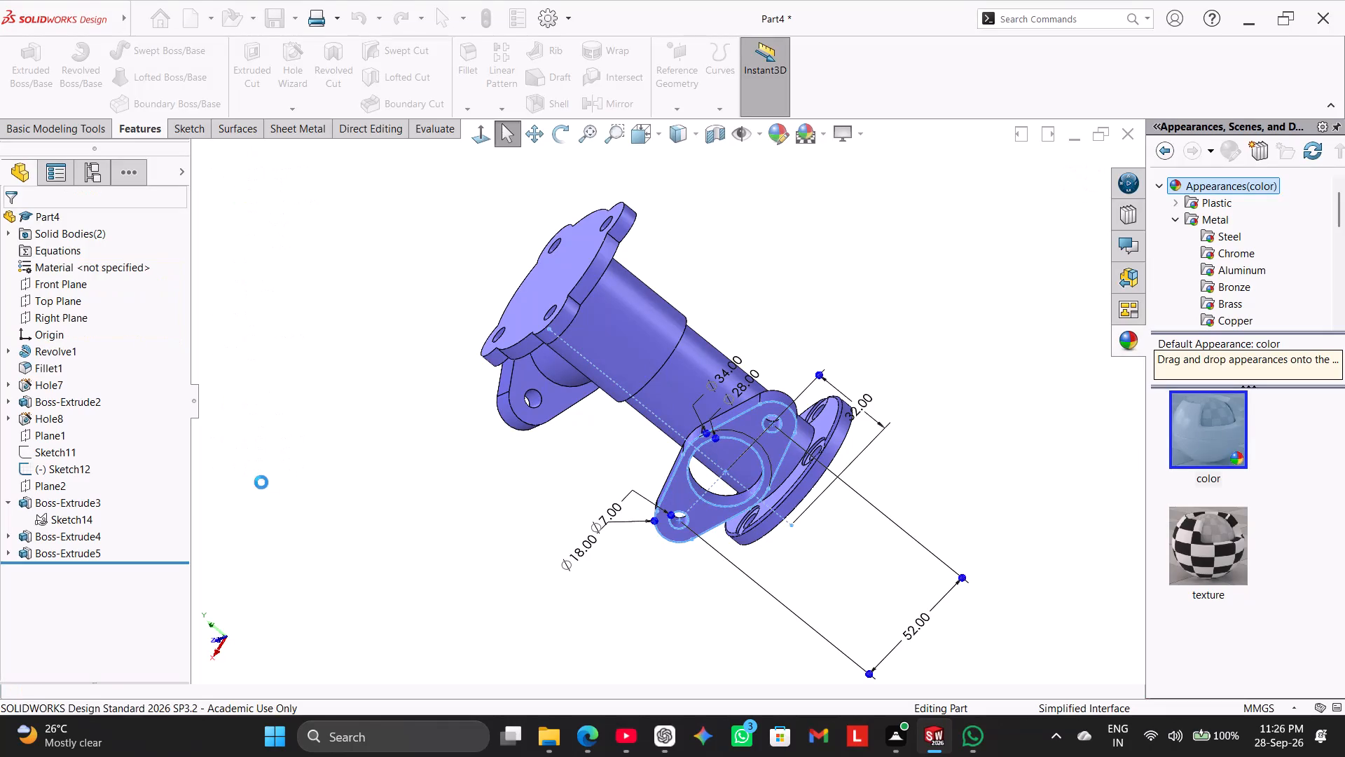
pyautogui.moveTo(426, 482); pyautogui.dragTo(406, 536, button='middle')
pyautogui.rightClick(120, 548)
pyautogui.click(154, 559)
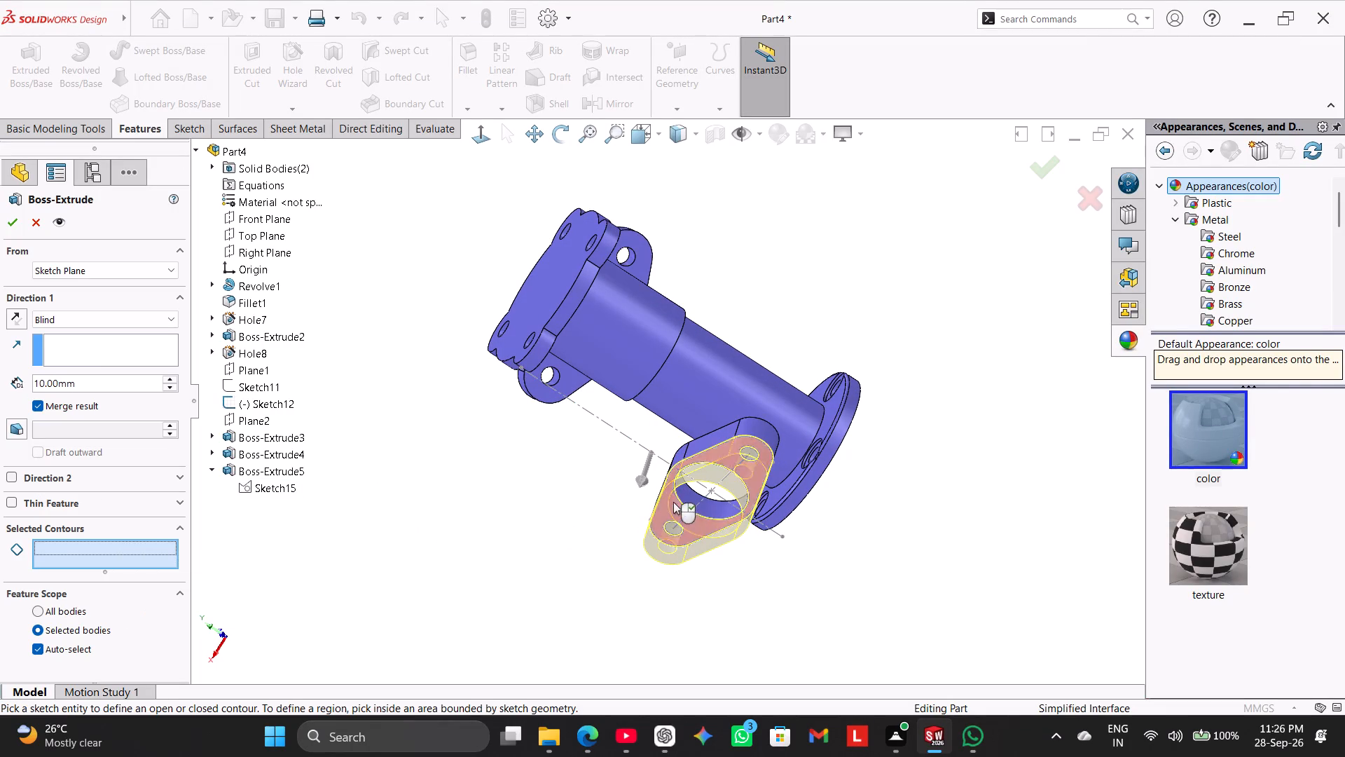
pyautogui.click(676, 493)
pyautogui.moveTo(534, 549); pyautogui.dragTo(543, 599, button='middle')
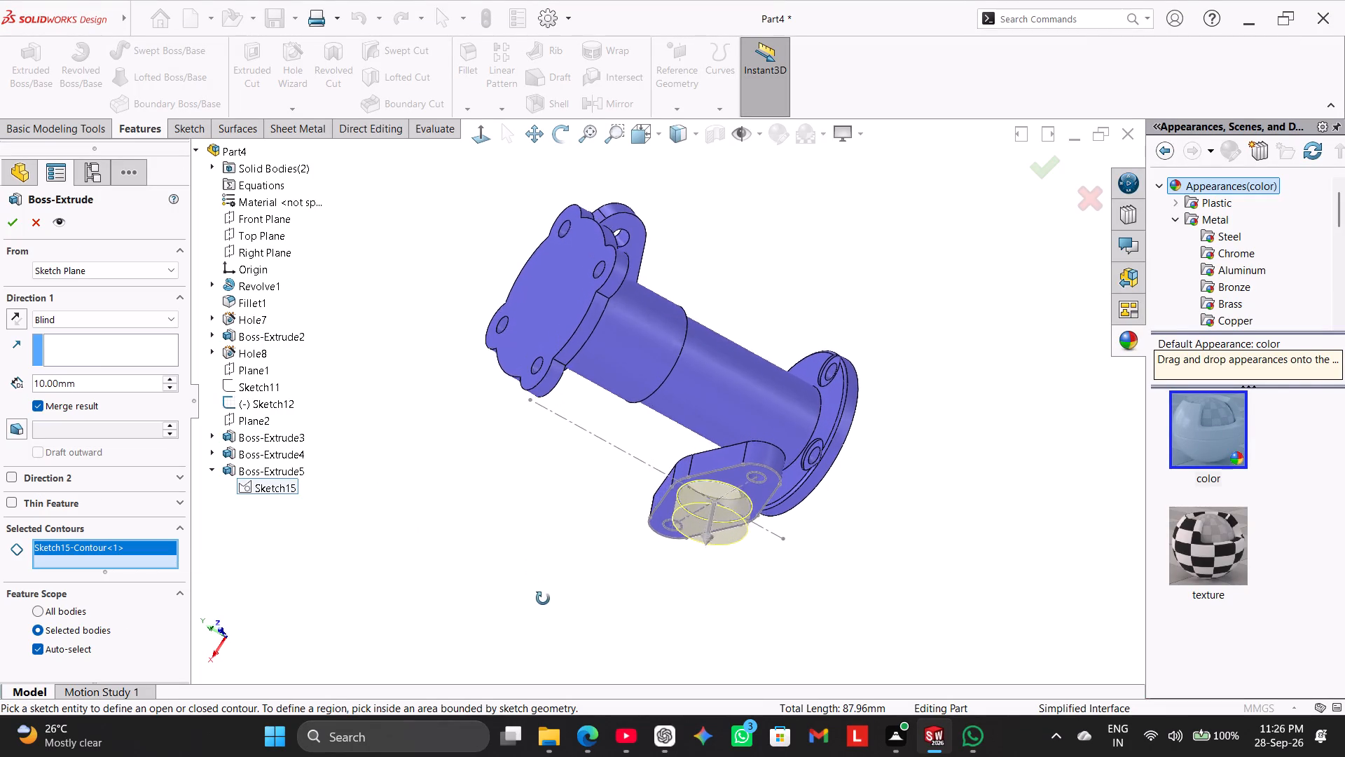
pyautogui.moveTo(543, 599); pyautogui.dragTo(544, 608, button='middle')
# Extrude the 28 mm circle in the reversed direction Up To Next to connect the flange to the column, merging the result.
pyautogui.click(18, 316)
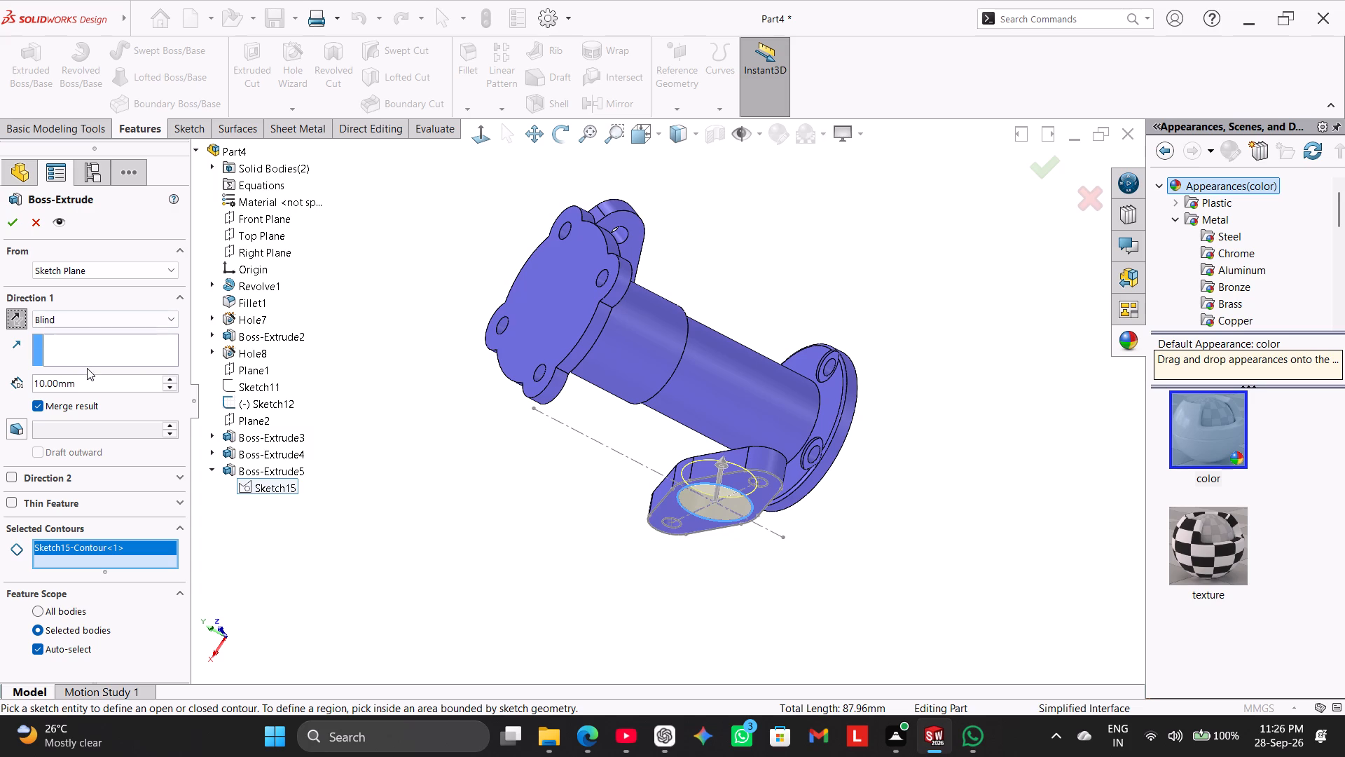
pyautogui.click(103, 319)
pyautogui.click(103, 355)
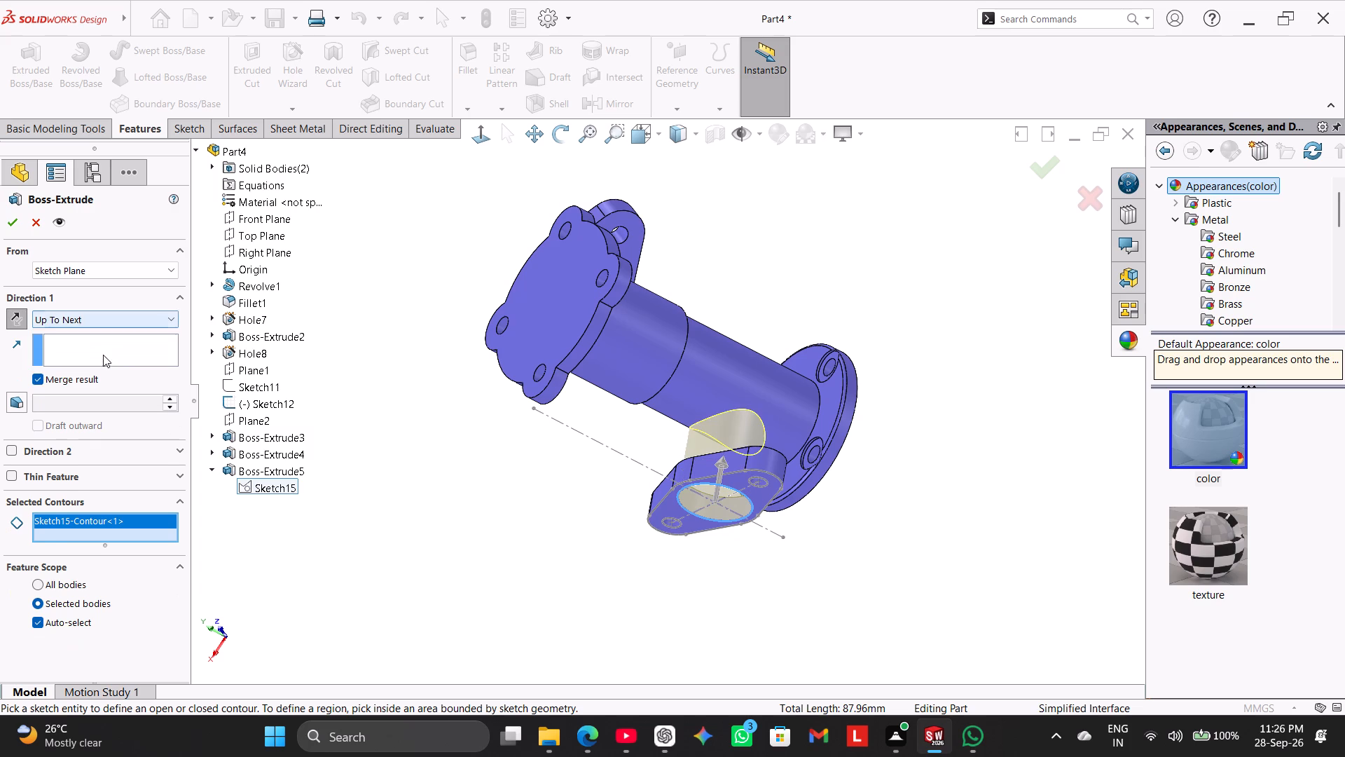
pyautogui.moveTo(449, 451); pyautogui.dragTo(471, 561, button='middle')
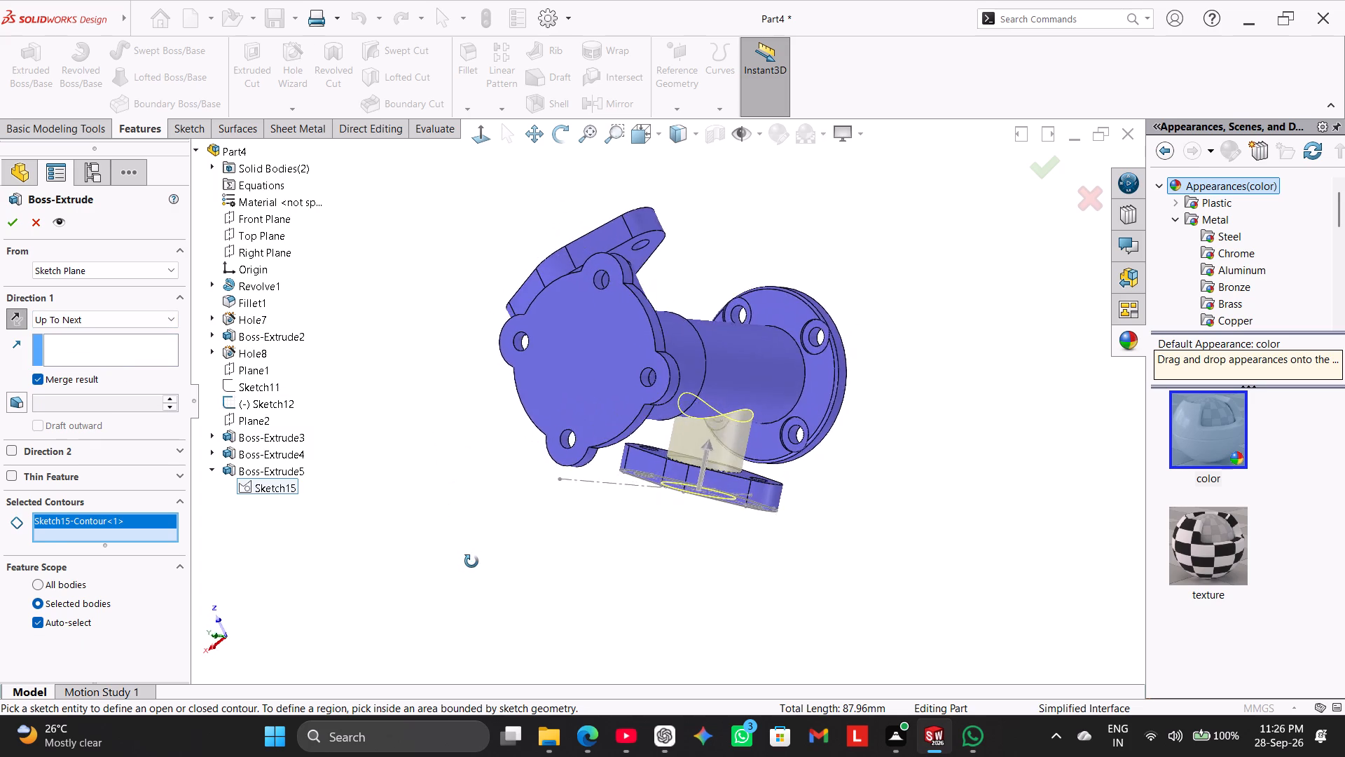
pyautogui.moveTo(471, 561); pyautogui.dragTo(531, 551, button='middle')
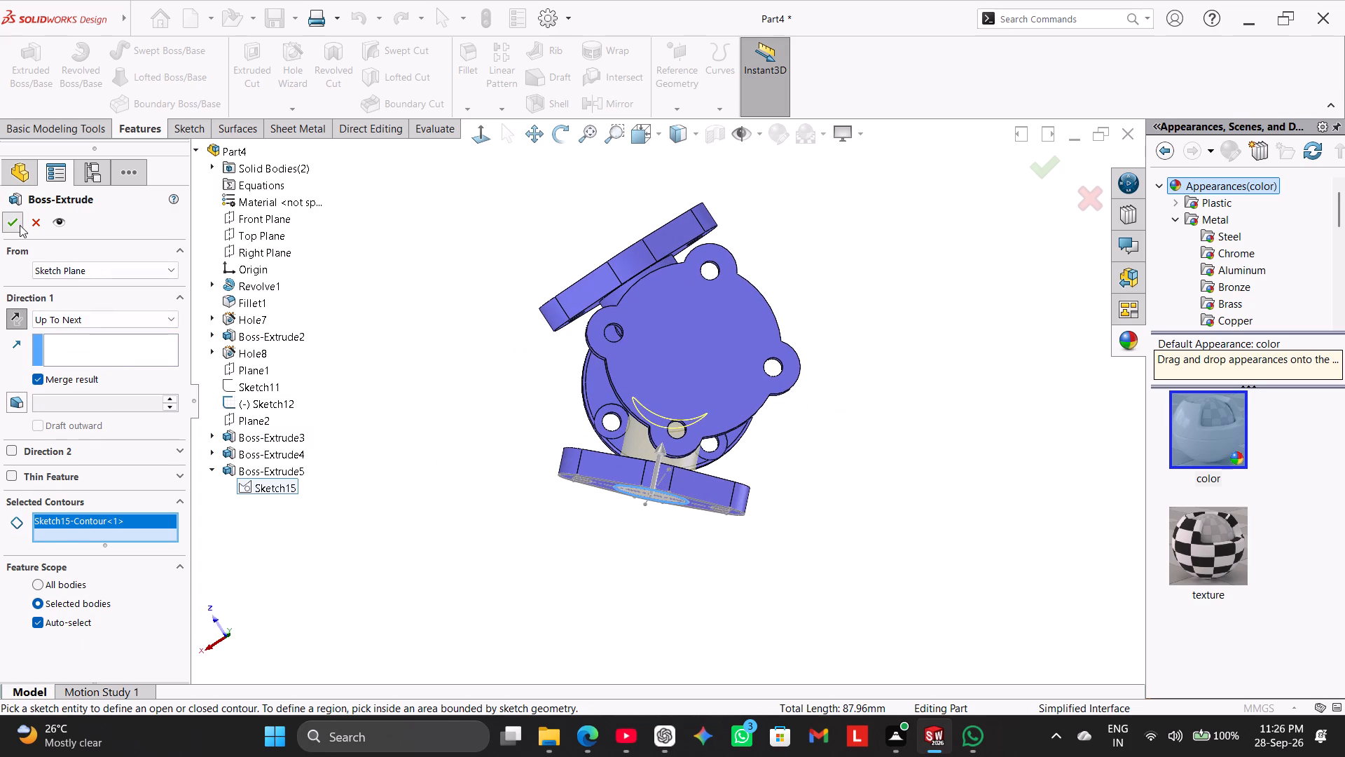
pyautogui.click(20, 225)
# Hide the second side flange's sketch in the isometric view.
pyautogui.moveTo(377, 460); pyautogui.dragTo(495, 366, button='right')
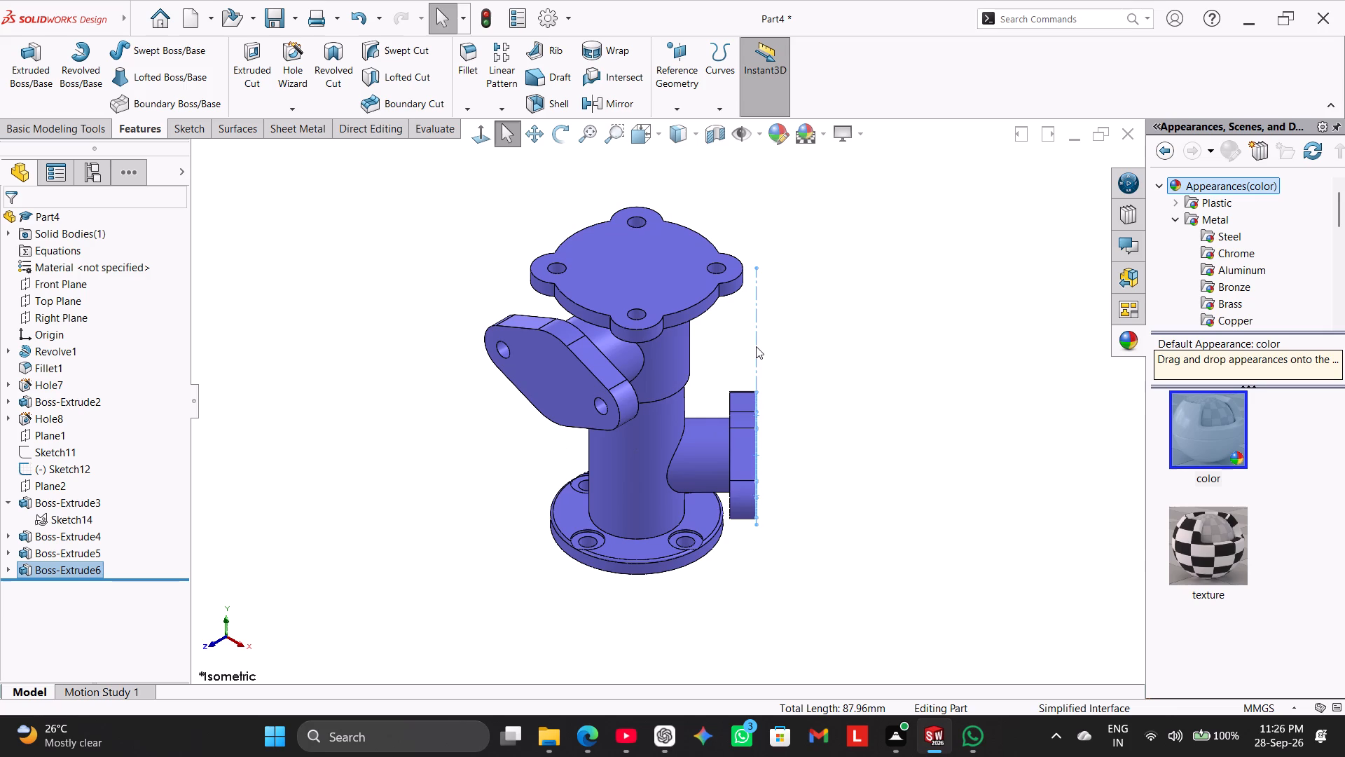
pyautogui.rightClick(756, 346)
pyautogui.click(809, 239)
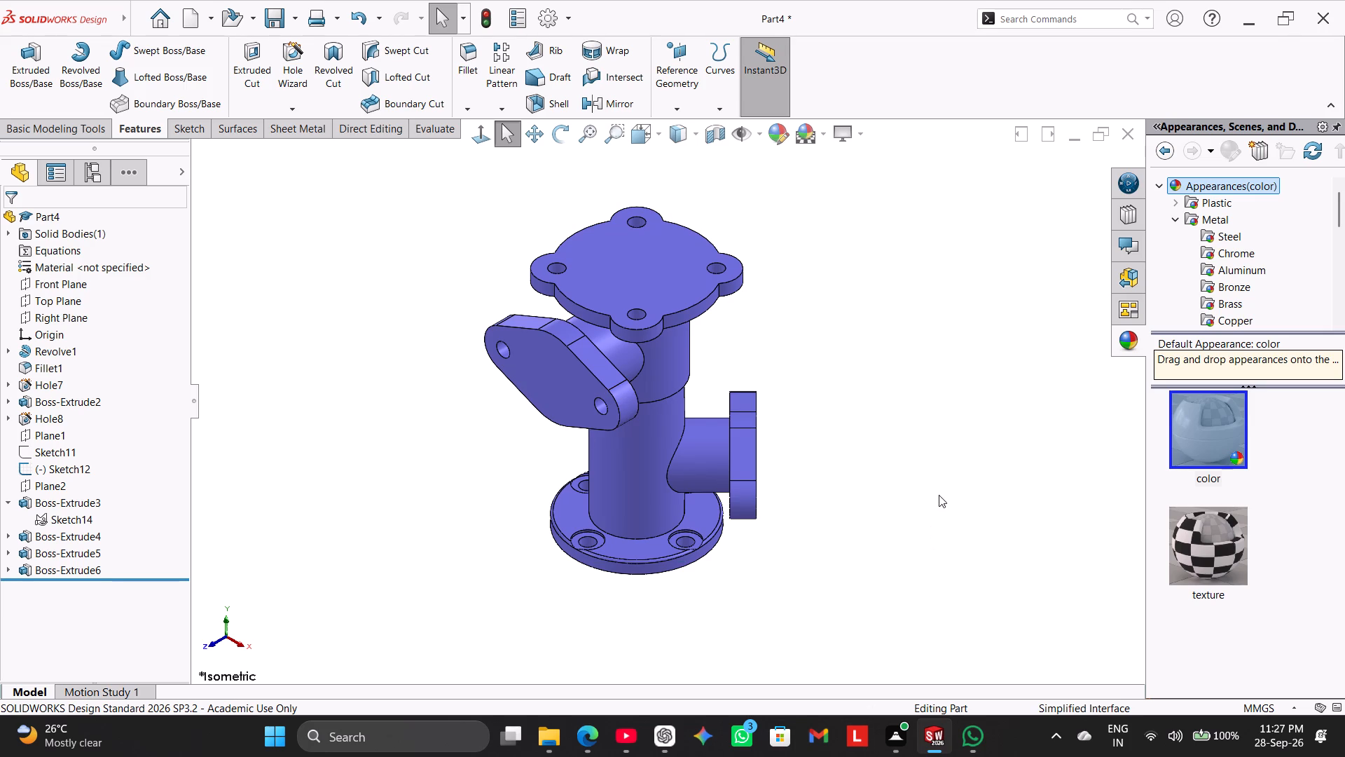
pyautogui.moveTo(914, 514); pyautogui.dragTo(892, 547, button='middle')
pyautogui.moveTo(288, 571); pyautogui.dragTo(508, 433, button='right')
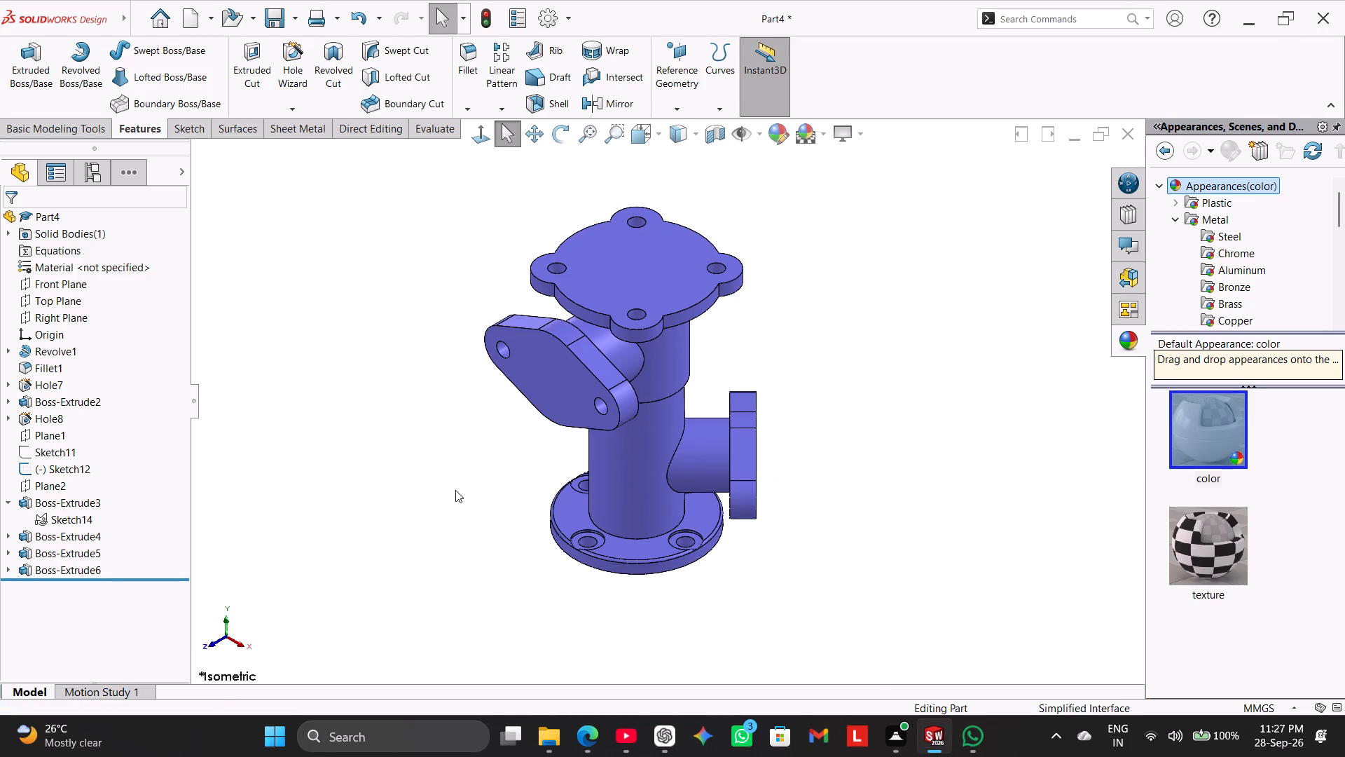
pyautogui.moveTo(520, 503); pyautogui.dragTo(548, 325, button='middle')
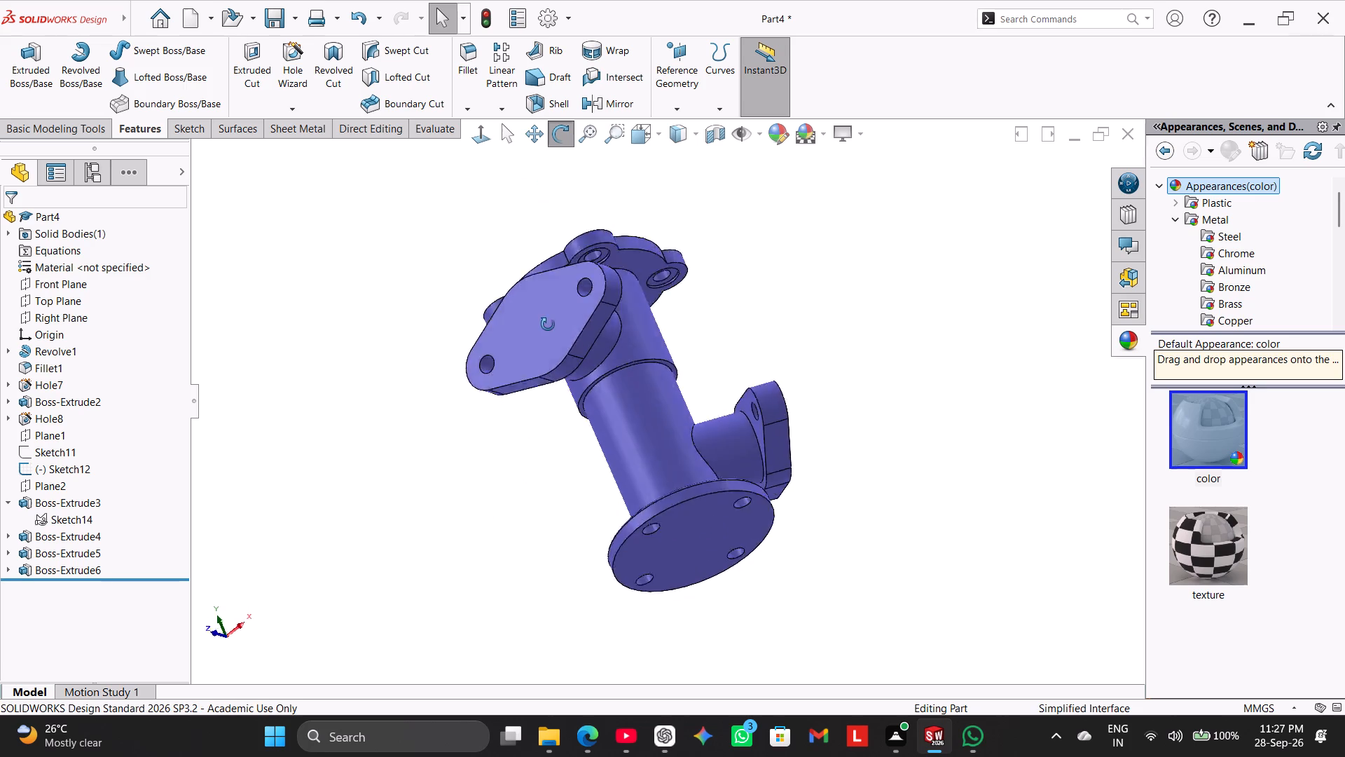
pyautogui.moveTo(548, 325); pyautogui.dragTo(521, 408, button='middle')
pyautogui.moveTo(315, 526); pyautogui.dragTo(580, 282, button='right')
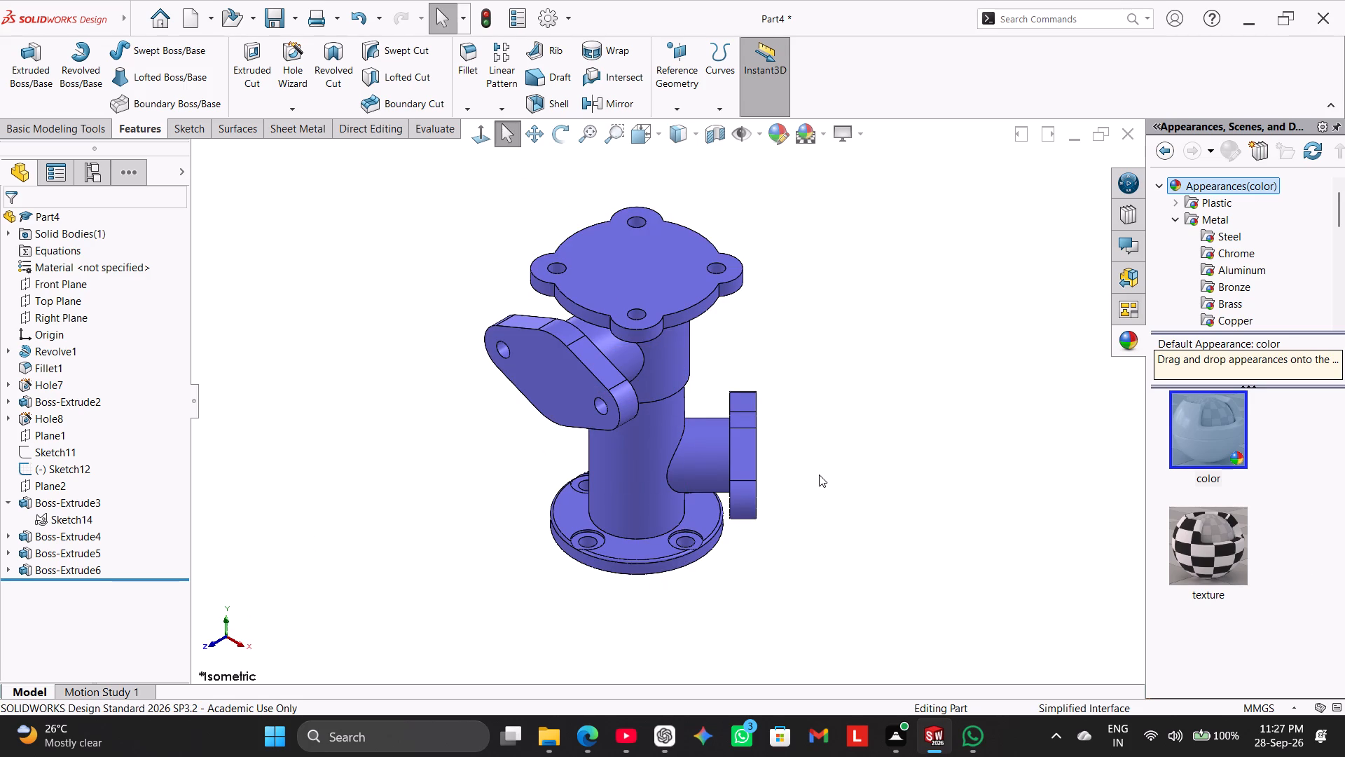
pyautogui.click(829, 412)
# Inspect the part's interior with a section view on the Right Plane, then return to the unsectioned model.
pyautogui.click(723, 132)
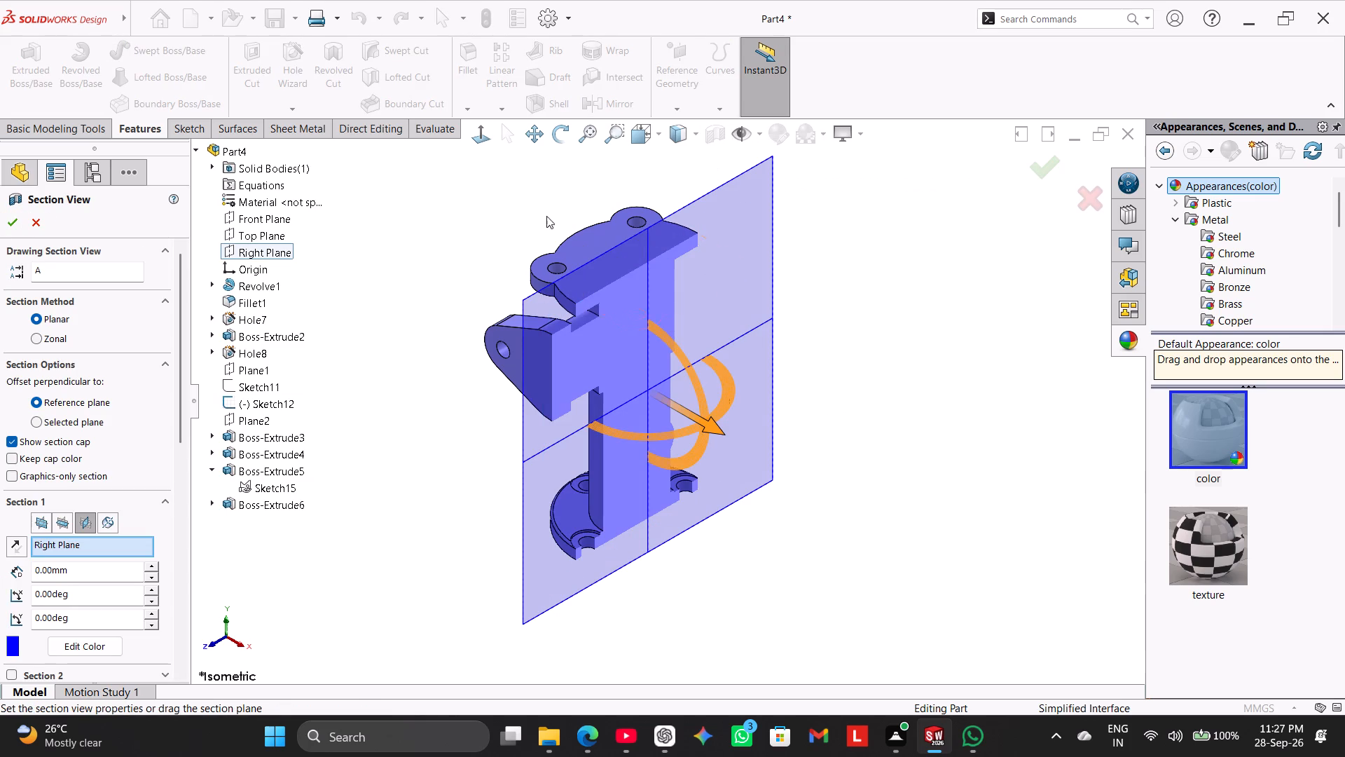
pyautogui.click(474, 136)
pyautogui.click(464, 250)
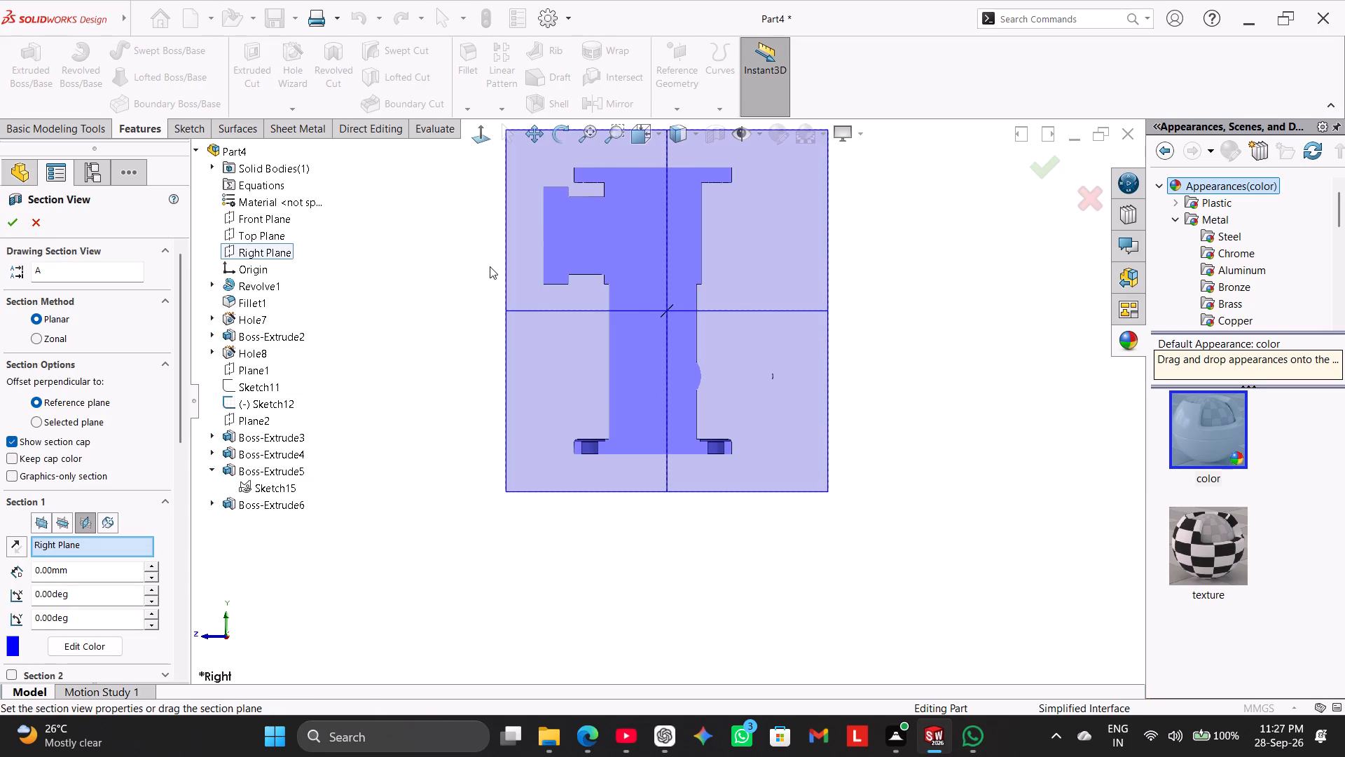
pyautogui.moveTo(919, 339); pyautogui.dragTo(808, 519, button='middle')
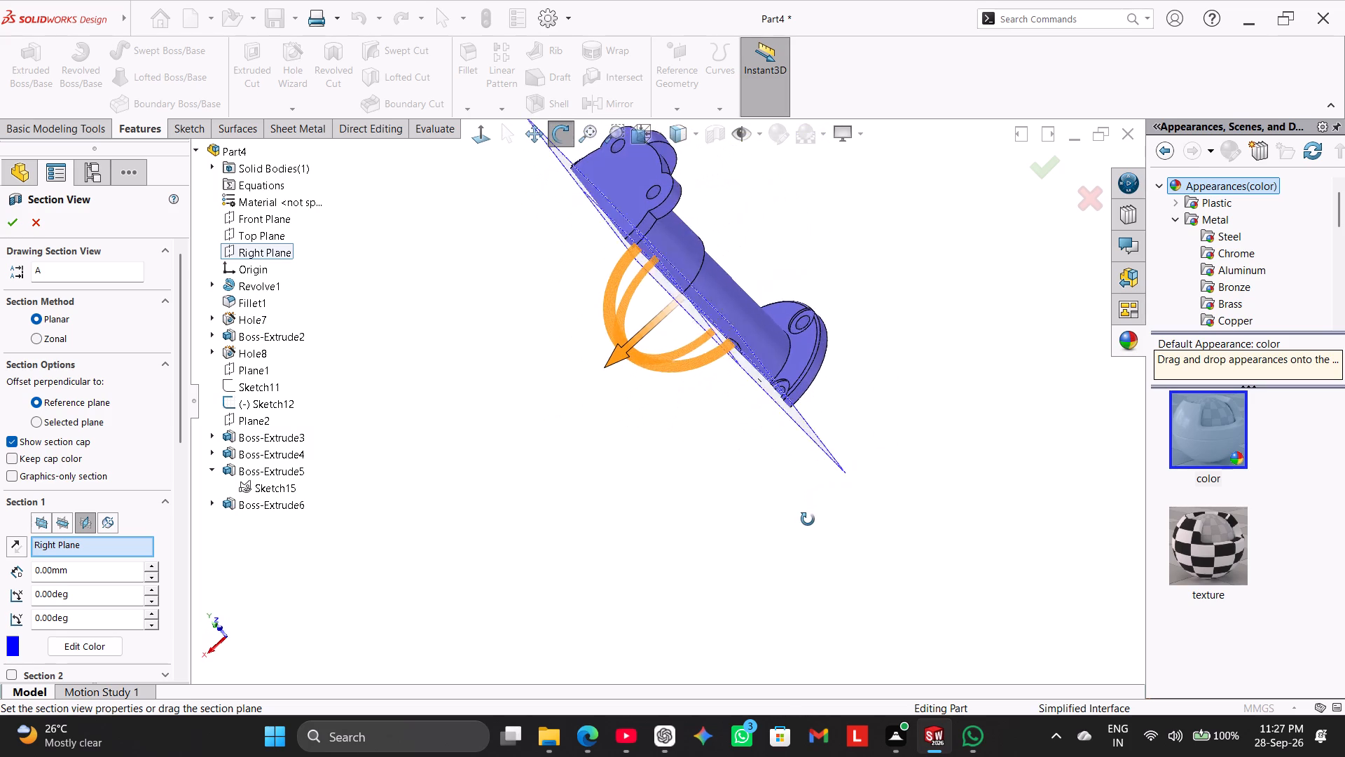
pyautogui.moveTo(808, 519); pyautogui.dragTo(935, 446, button='middle')
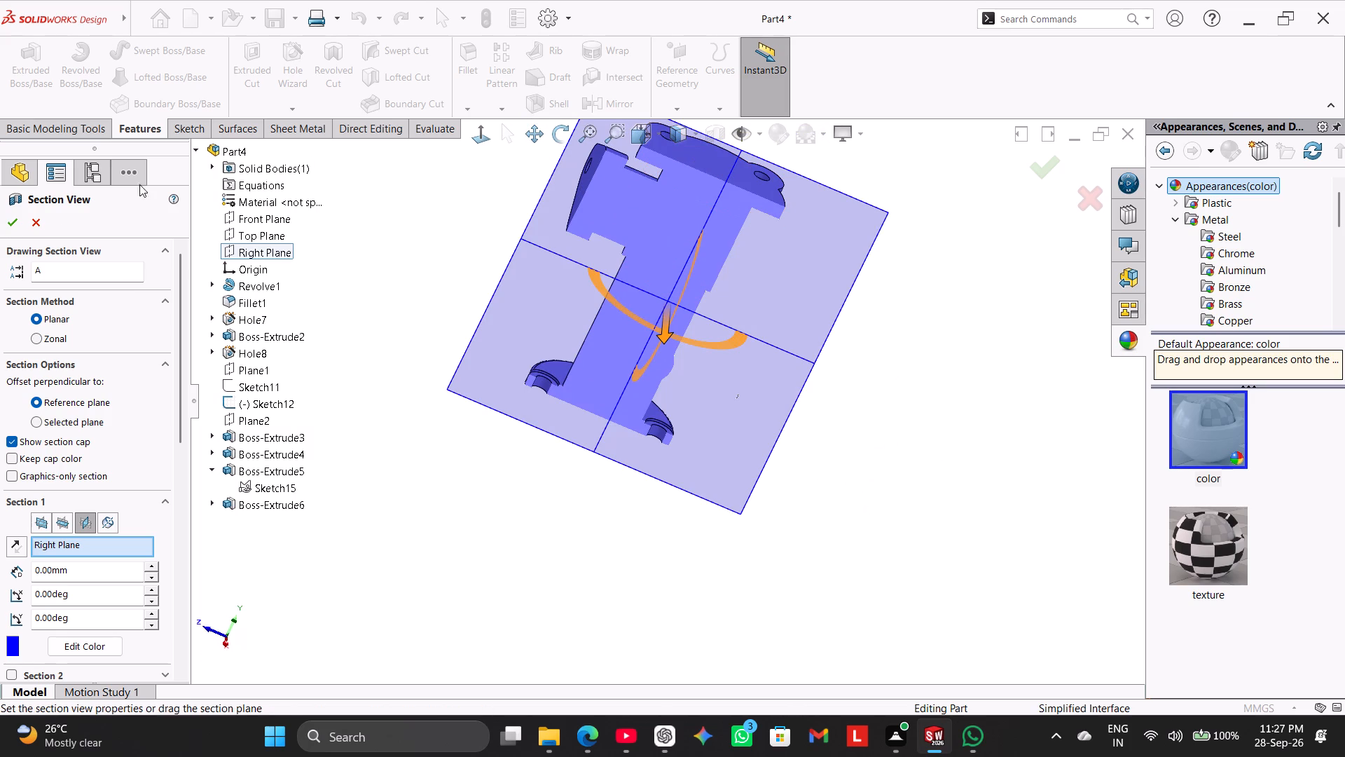
pyautogui.click(12, 217)
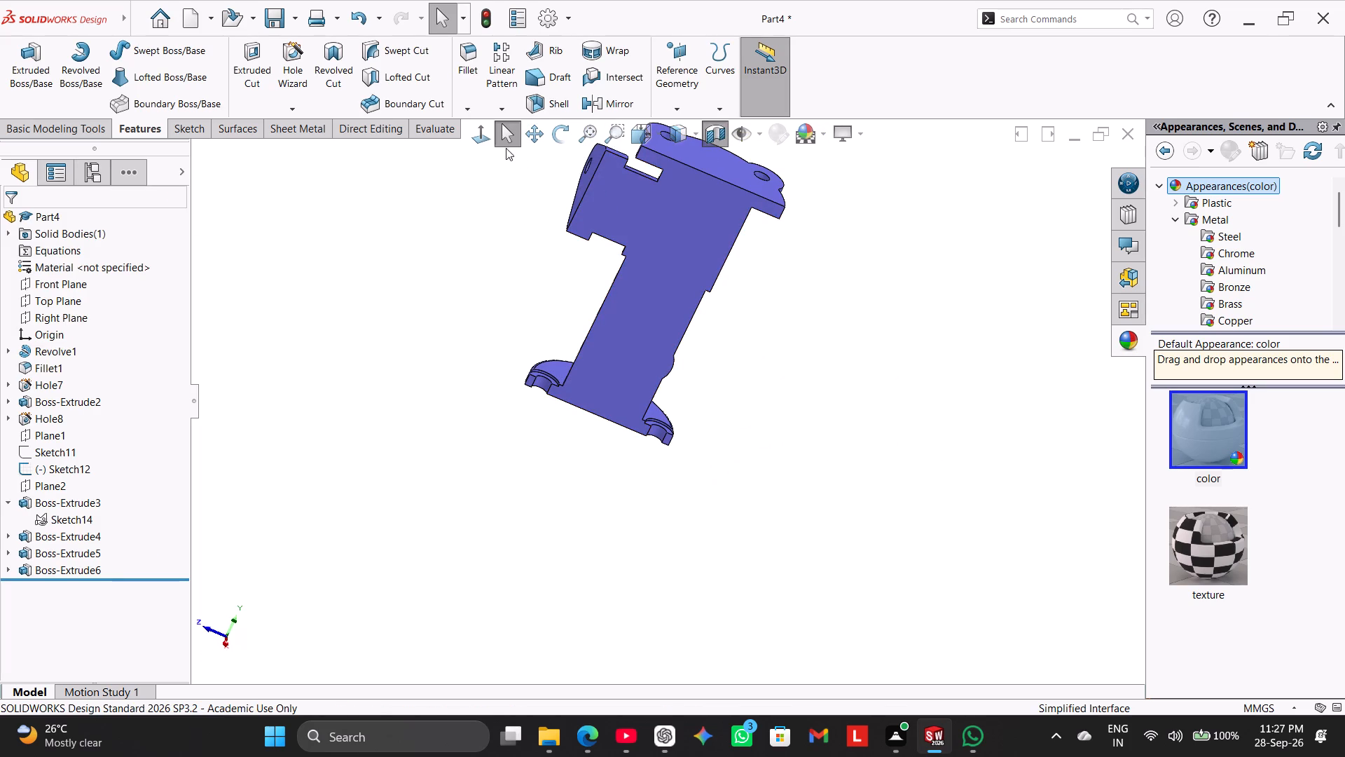
pyautogui.click(480, 137)
pyautogui.click(715, 130)
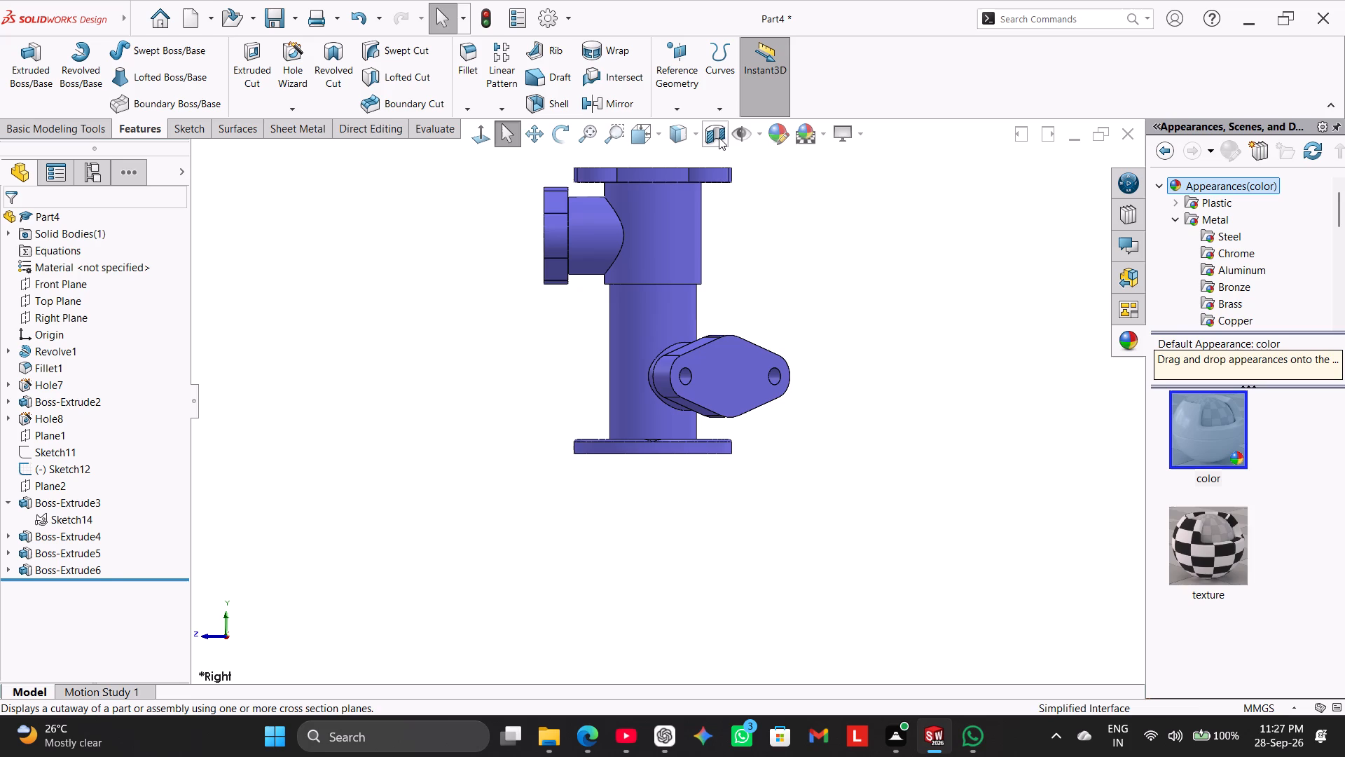
# Apply a planar section view at the Right Plane with 0 mm offset, seen from the Right view.
pyautogui.click(719, 137)
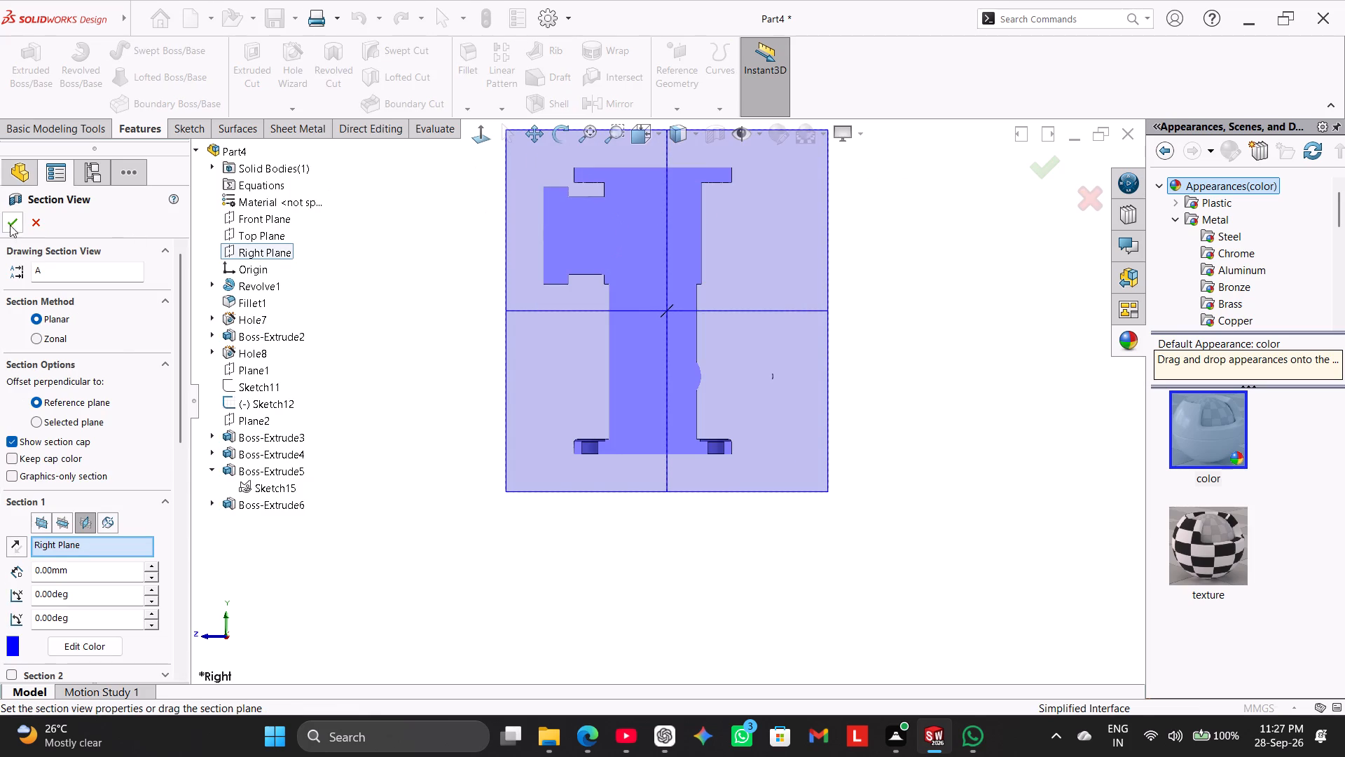
pyautogui.click(13, 221)
pyautogui.click(250, 342)
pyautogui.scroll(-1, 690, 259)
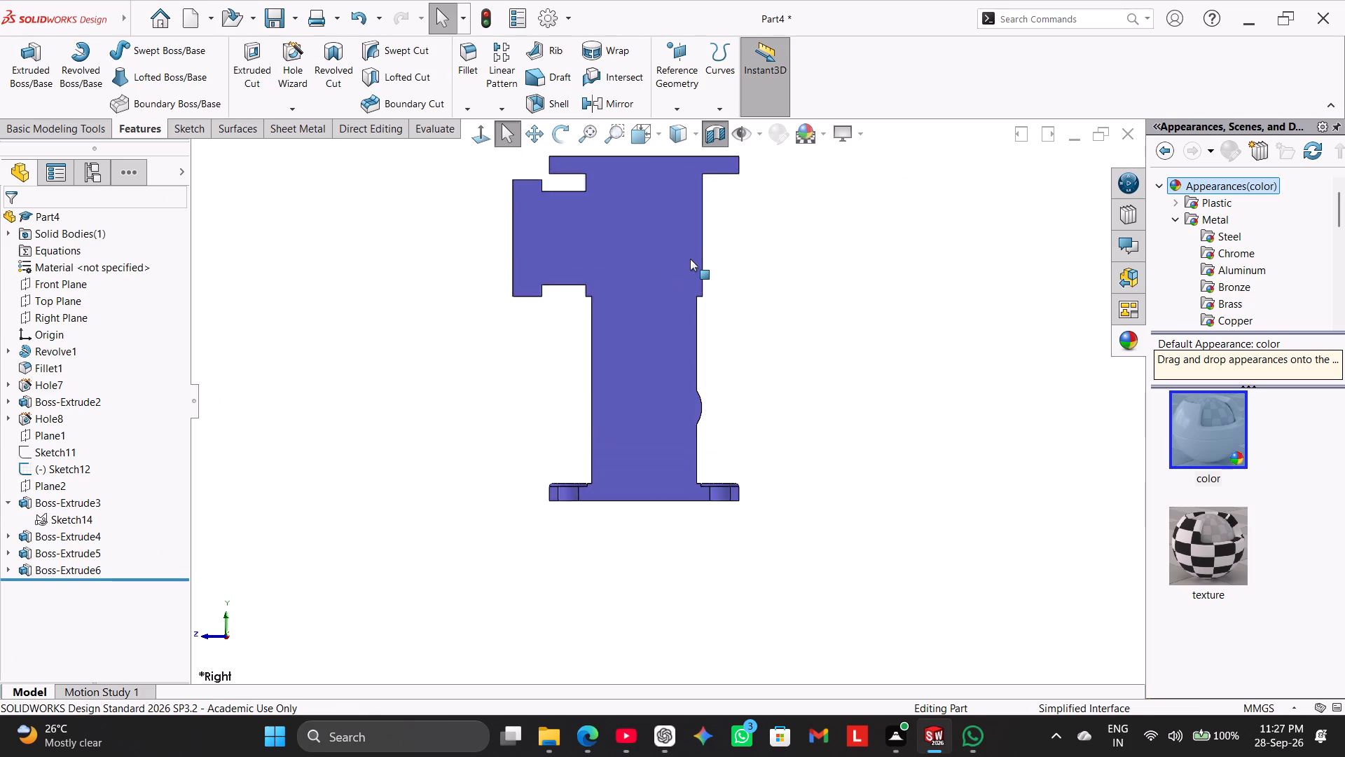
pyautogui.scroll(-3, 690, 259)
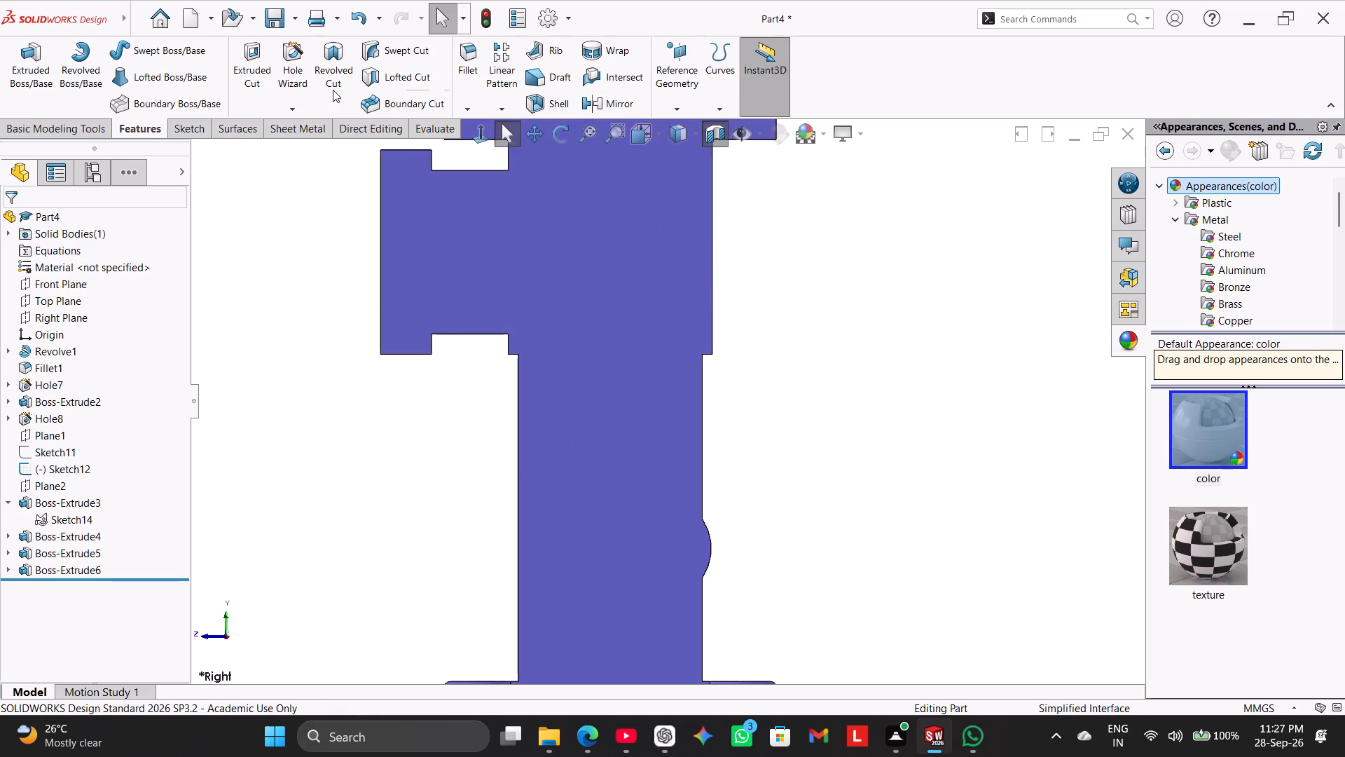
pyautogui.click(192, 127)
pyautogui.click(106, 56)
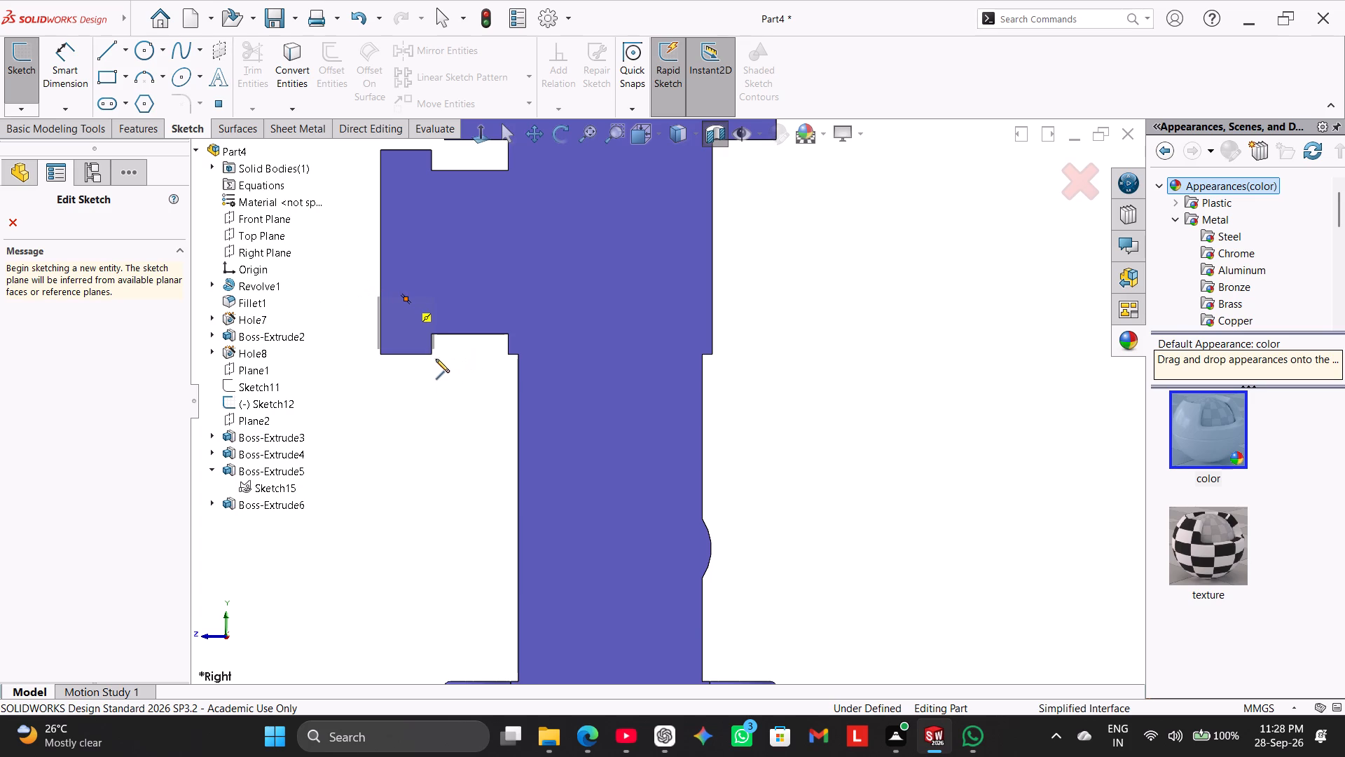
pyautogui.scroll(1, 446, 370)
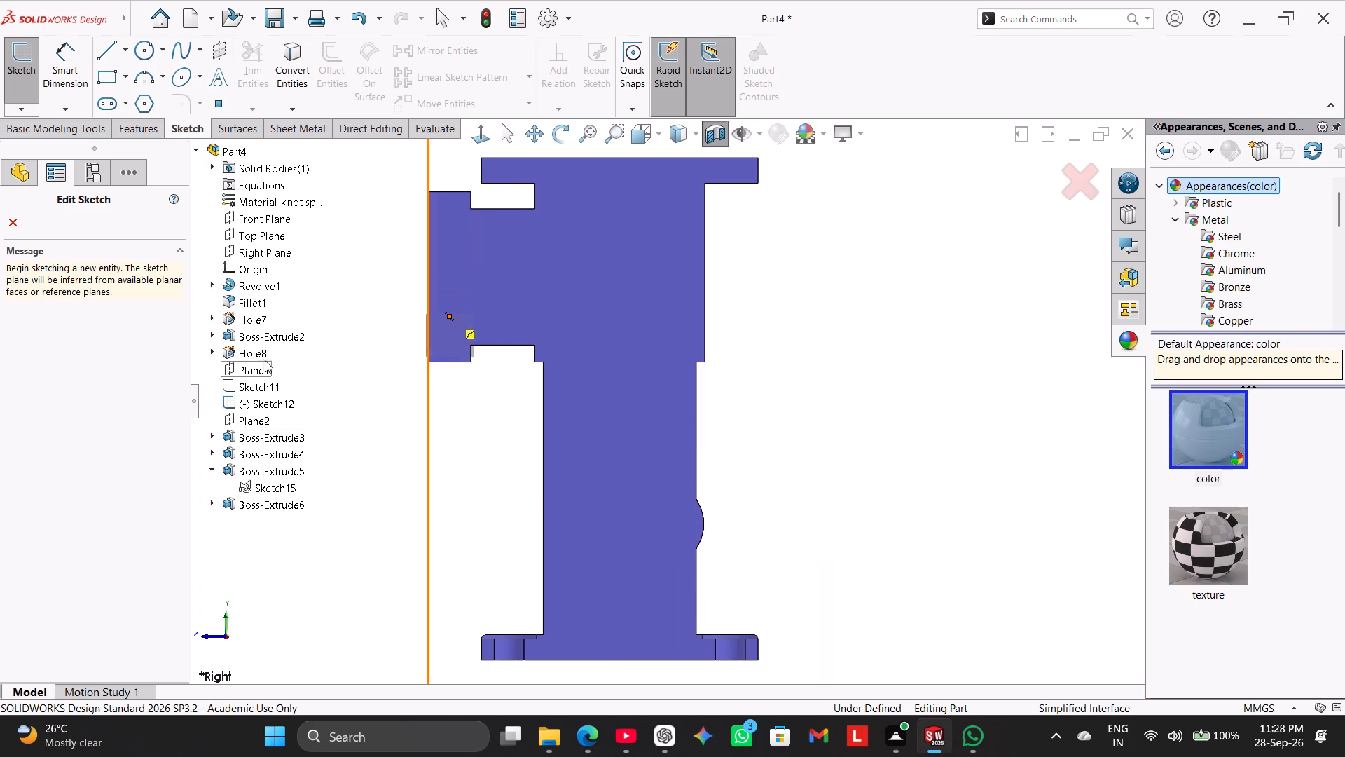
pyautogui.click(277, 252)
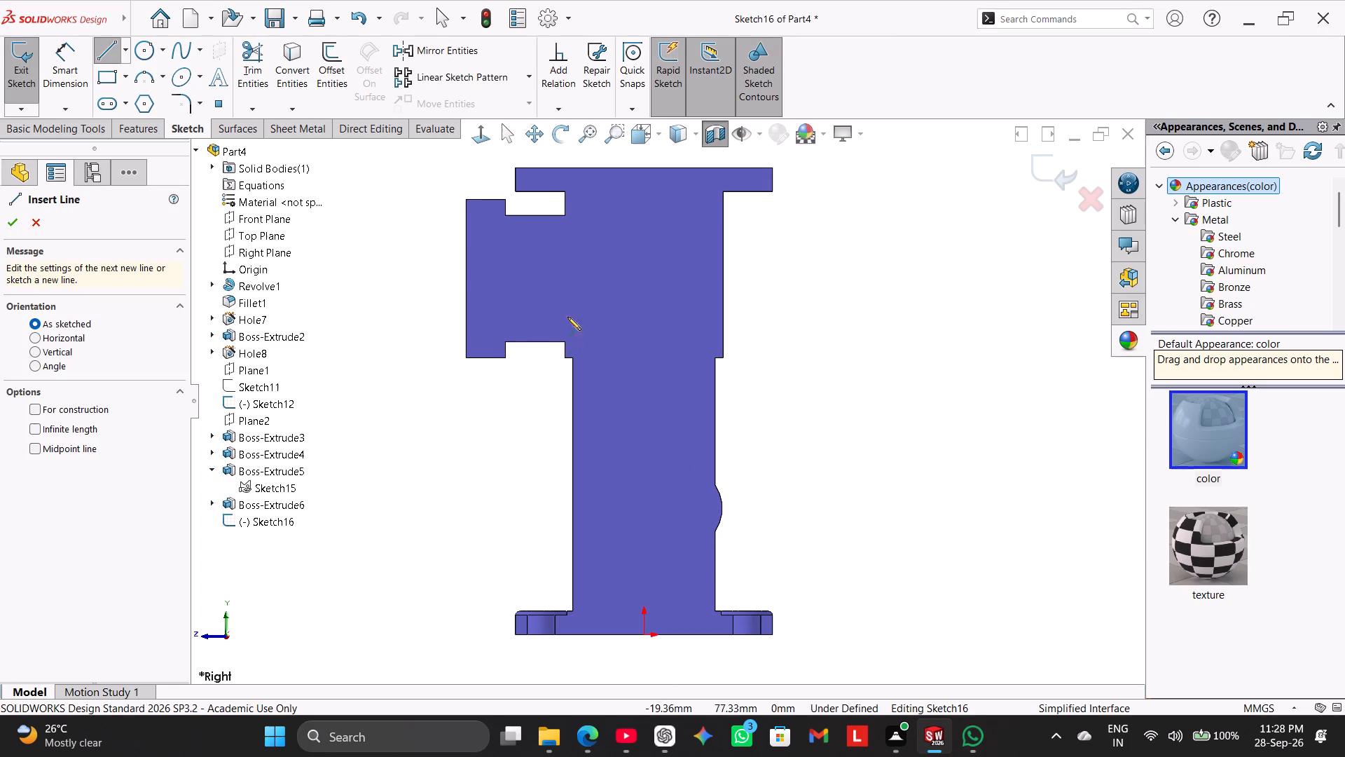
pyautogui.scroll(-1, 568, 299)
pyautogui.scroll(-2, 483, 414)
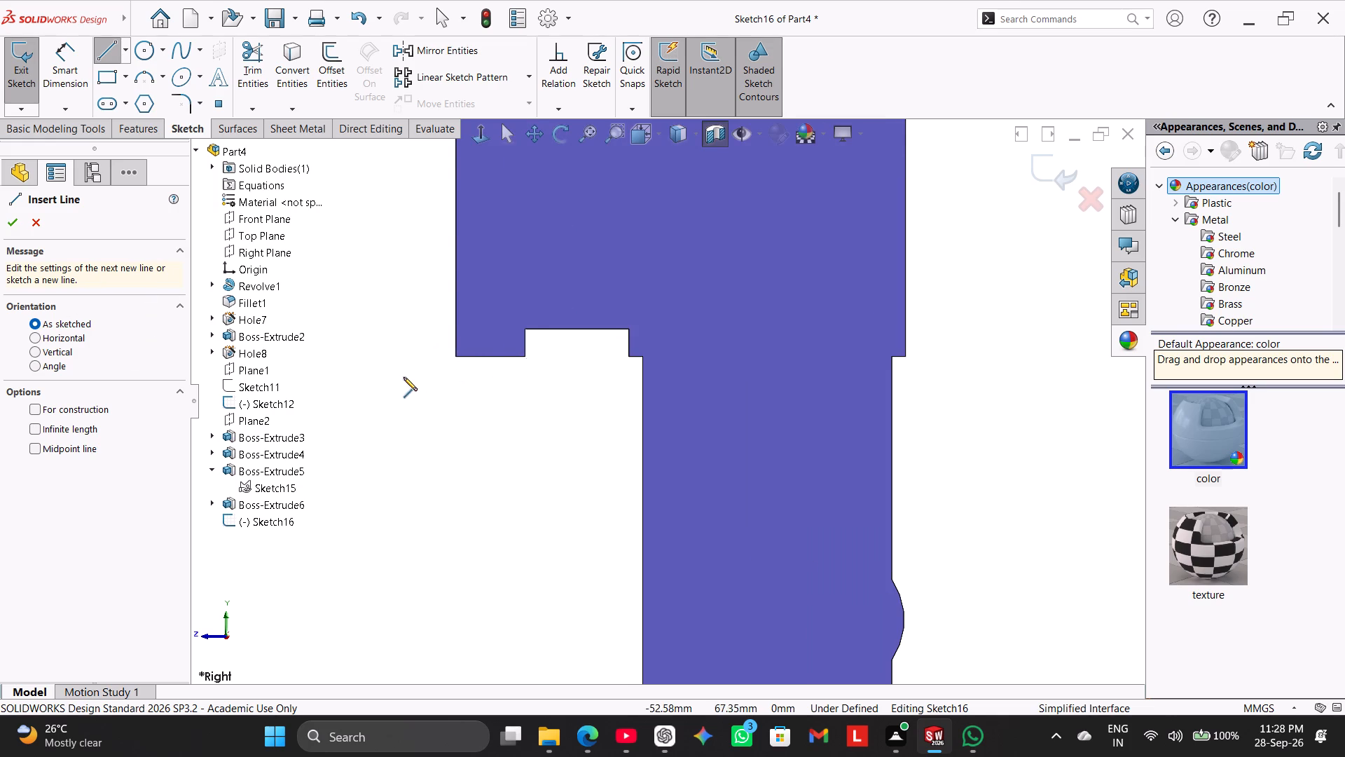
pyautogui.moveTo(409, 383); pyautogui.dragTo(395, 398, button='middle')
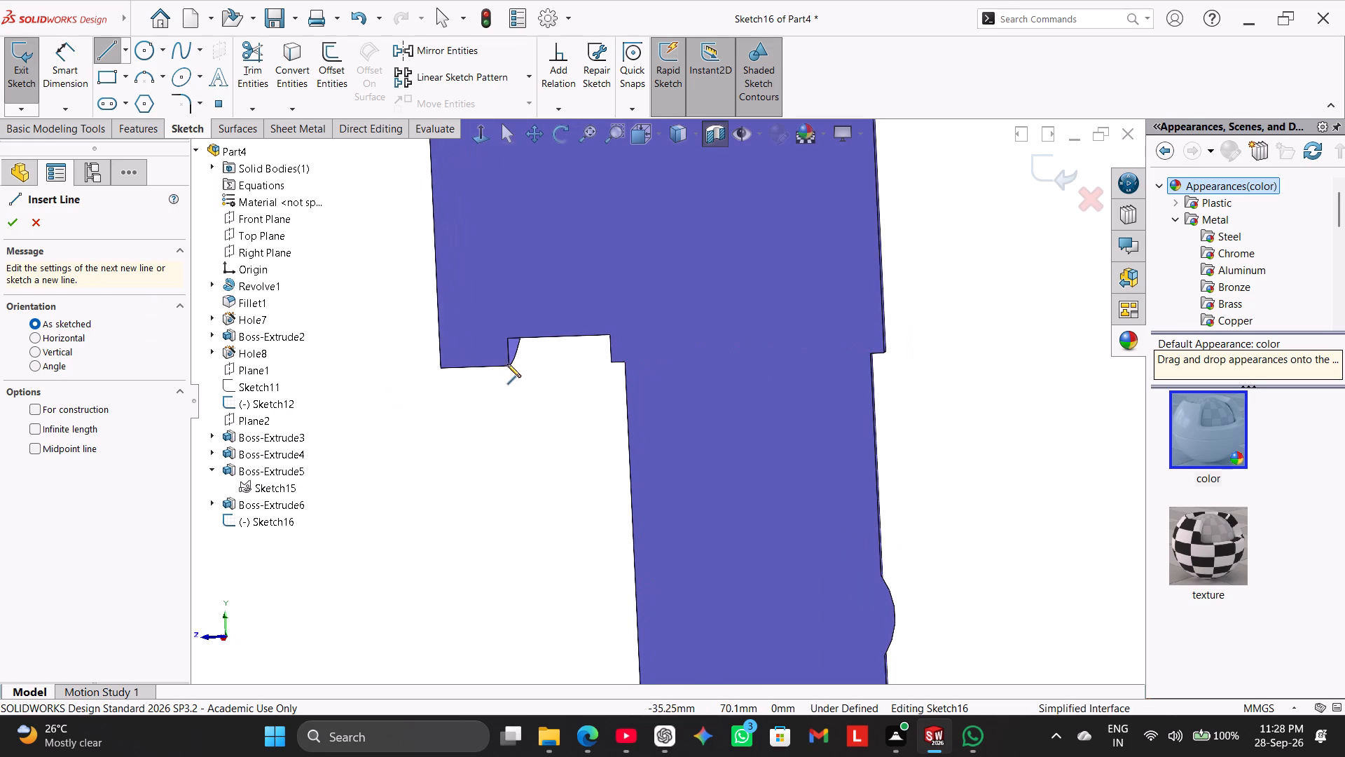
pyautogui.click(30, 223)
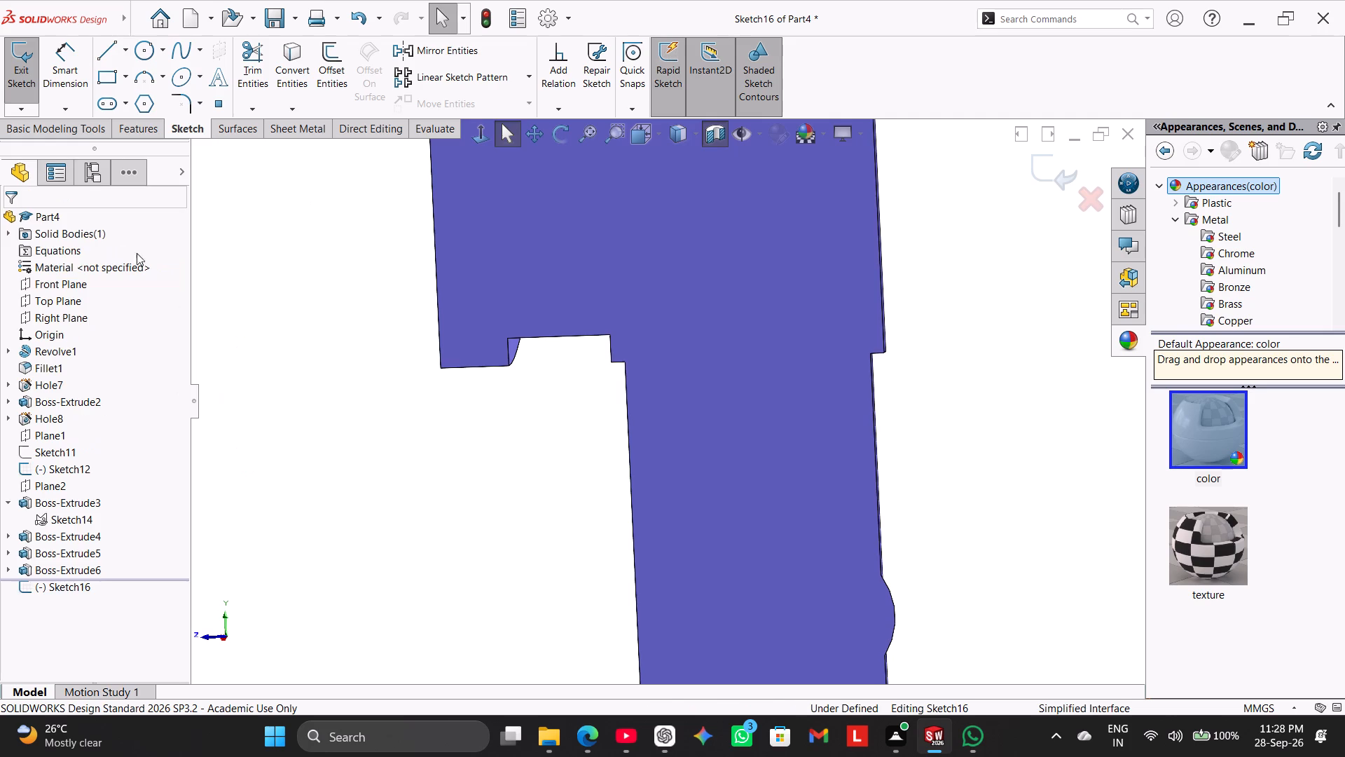
# Turn off the section view to show the whole part, and exit the empty Right Plane sketch.
pyautogui.moveTo(340, 305); pyautogui.dragTo(354, 289, button='right')
pyautogui.click(710, 129)
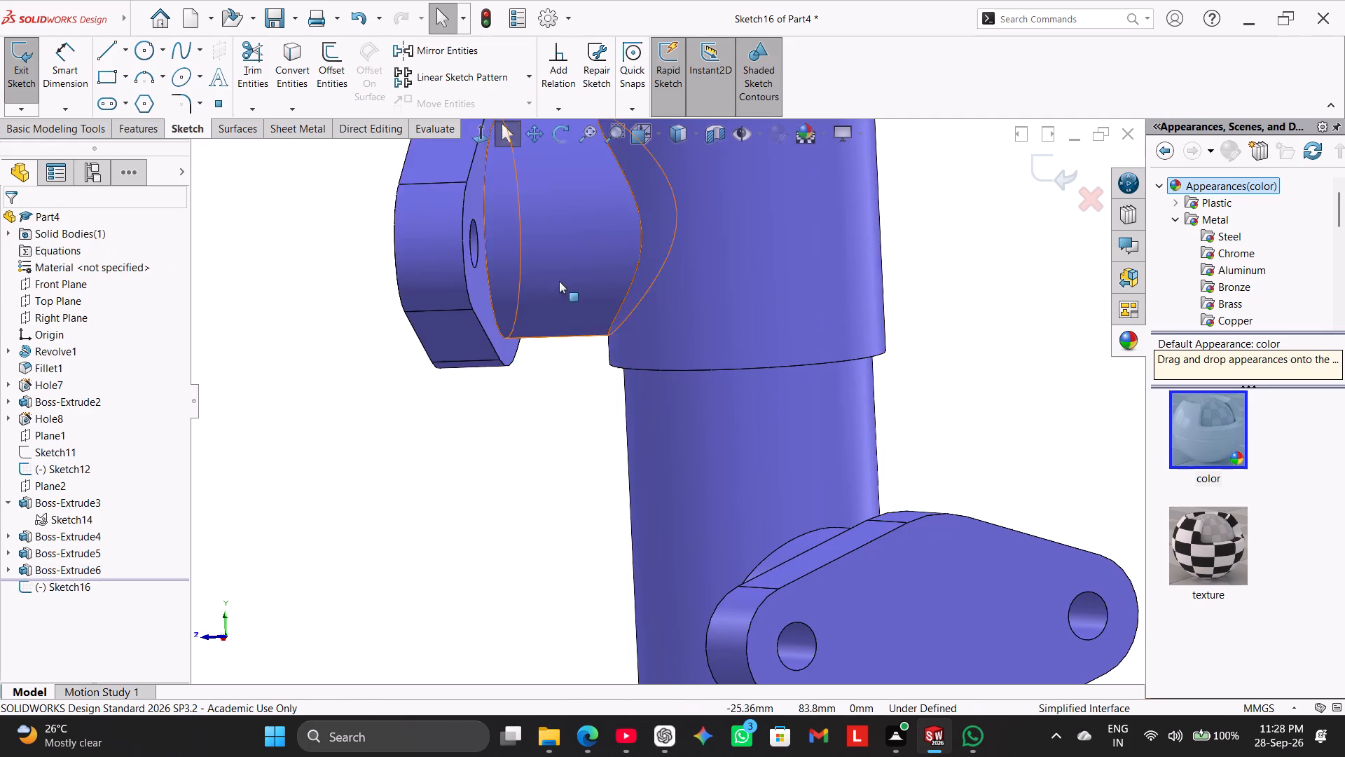
pyautogui.moveTo(467, 409); pyautogui.dragTo(450, 447, button='middle')
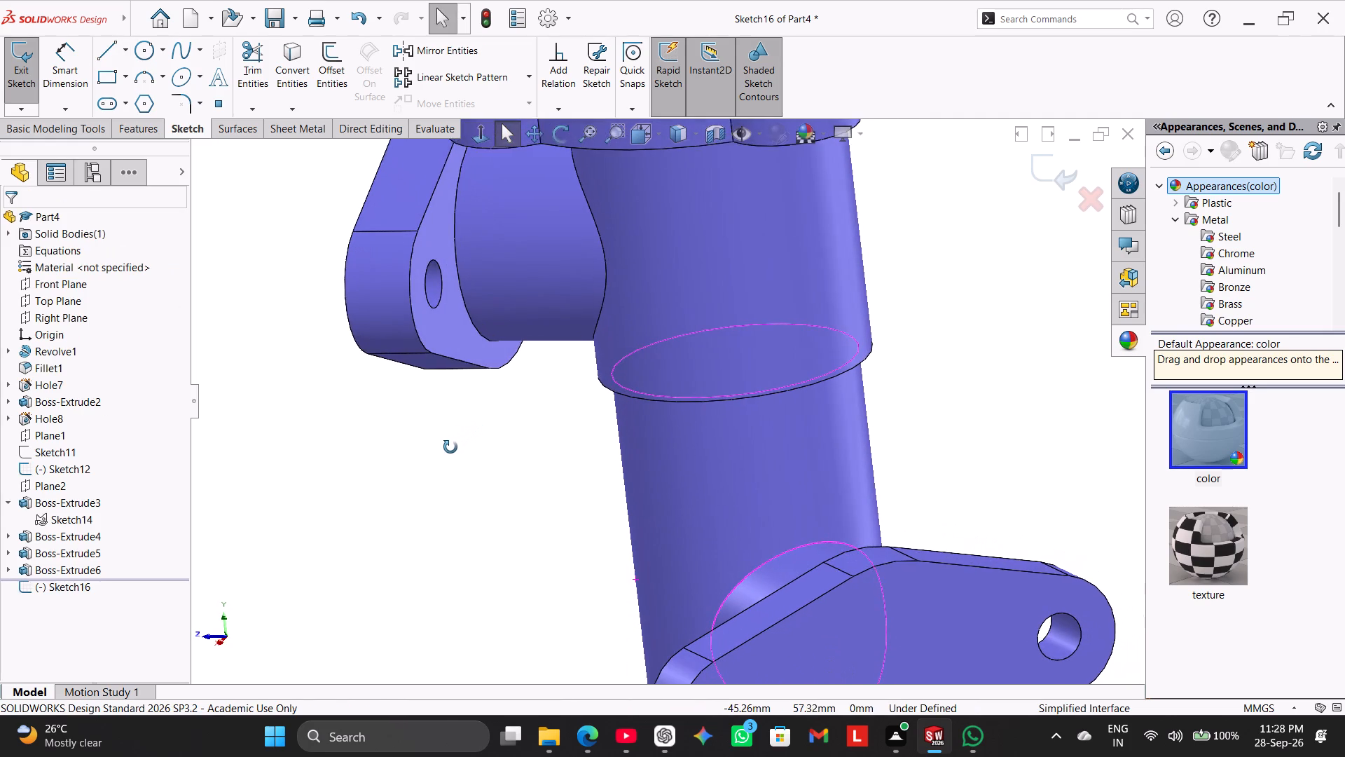
pyautogui.moveTo(450, 447); pyautogui.dragTo(471, 459, button='middle')
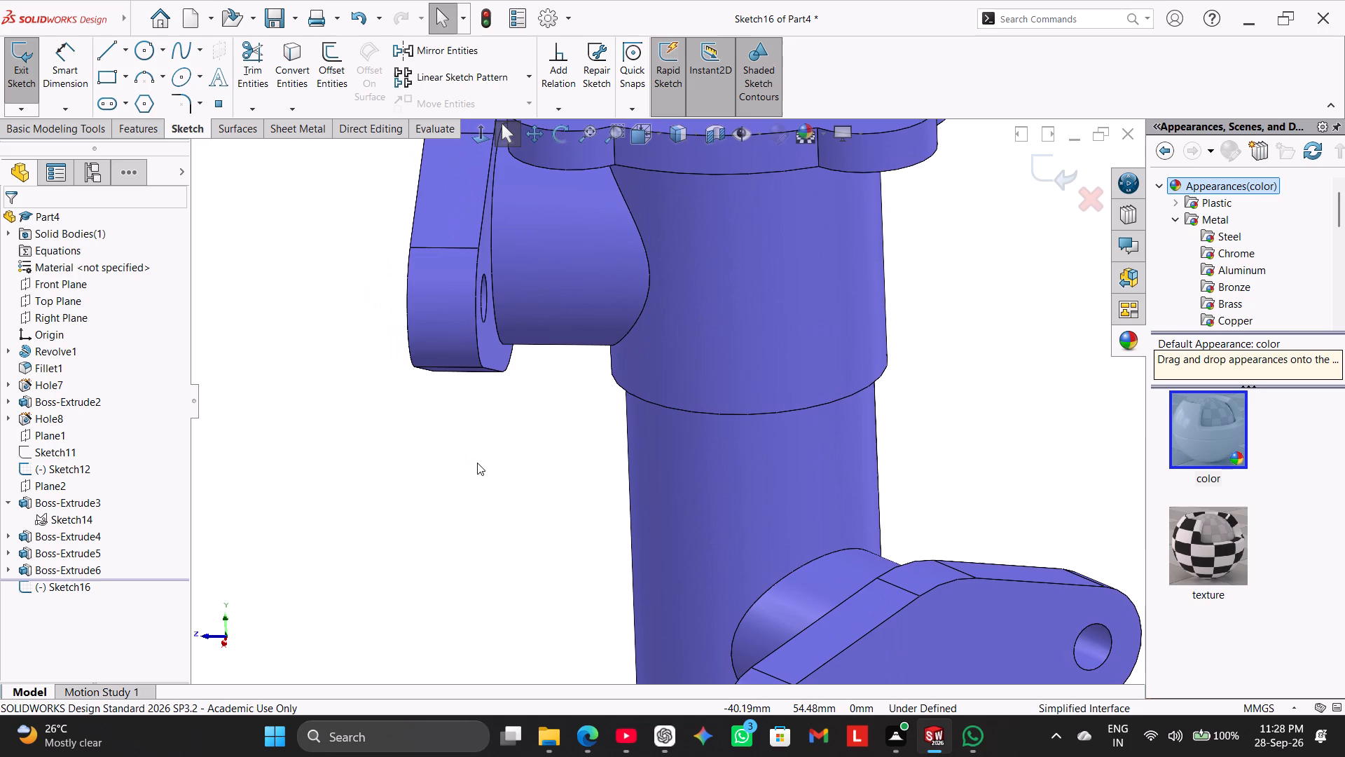
pyautogui.scroll(4, 464, 491)
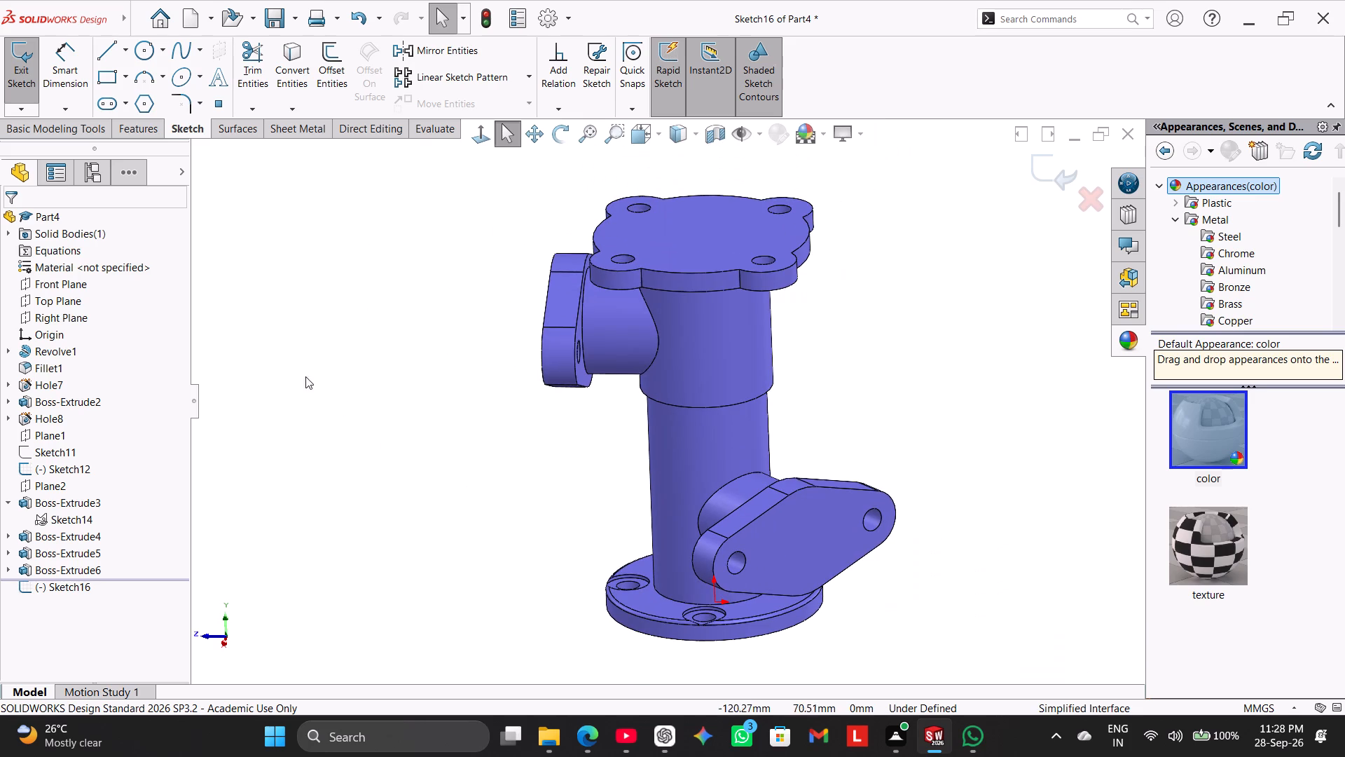
pyautogui.moveTo(340, 376); pyautogui.dragTo(368, 402, button='middle')
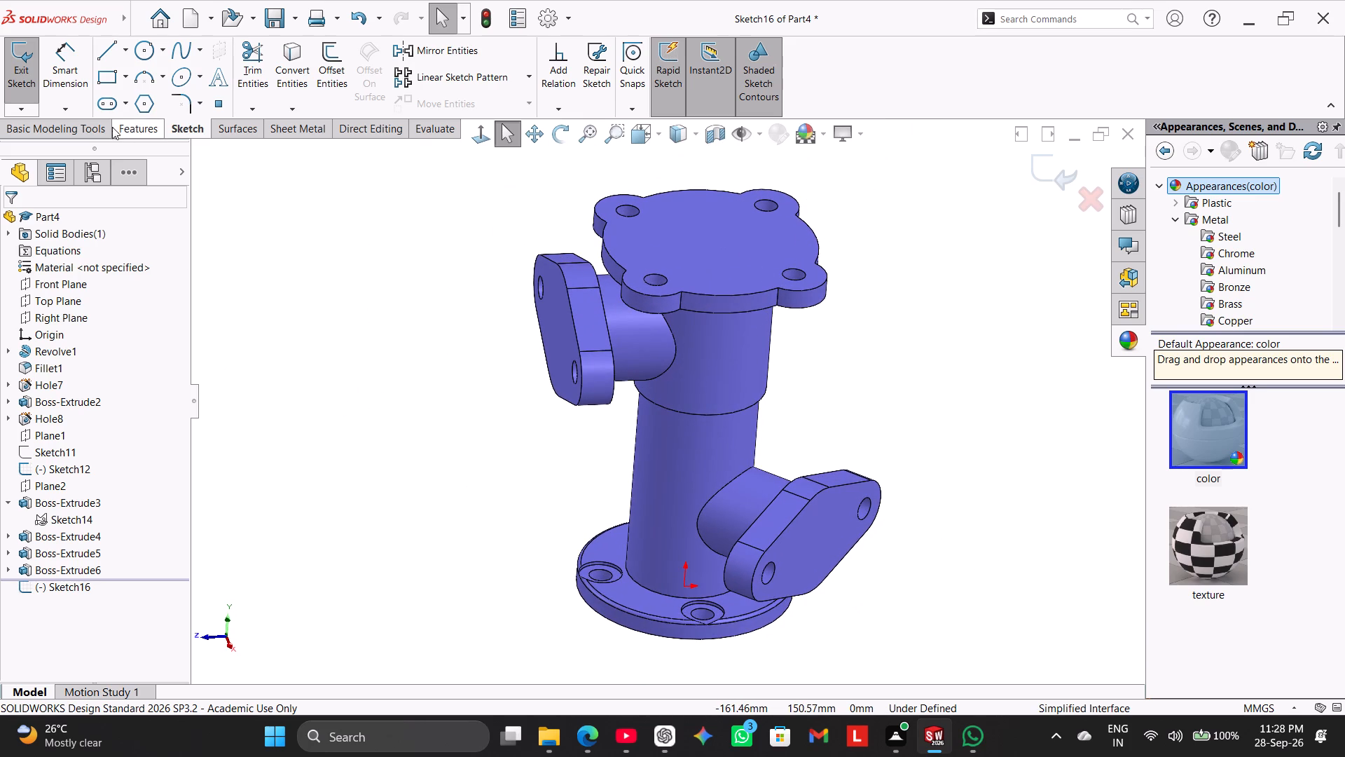
pyautogui.click(29, 86)
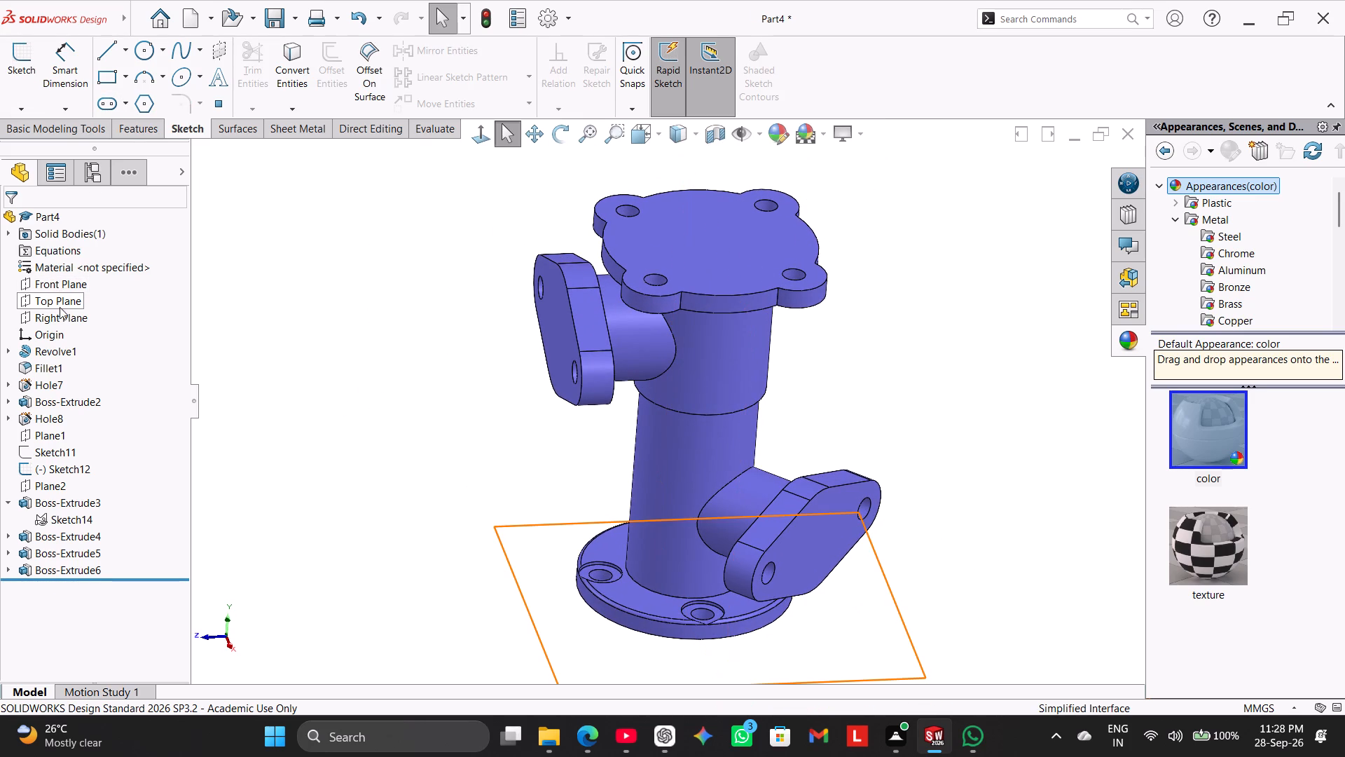
# Sketch a sloping line on the Right Plane from the upper side flange's lower inner corner to the column, ending about 56 mm above the origin.
pyautogui.click(62, 317)
pyautogui.click(29, 67)
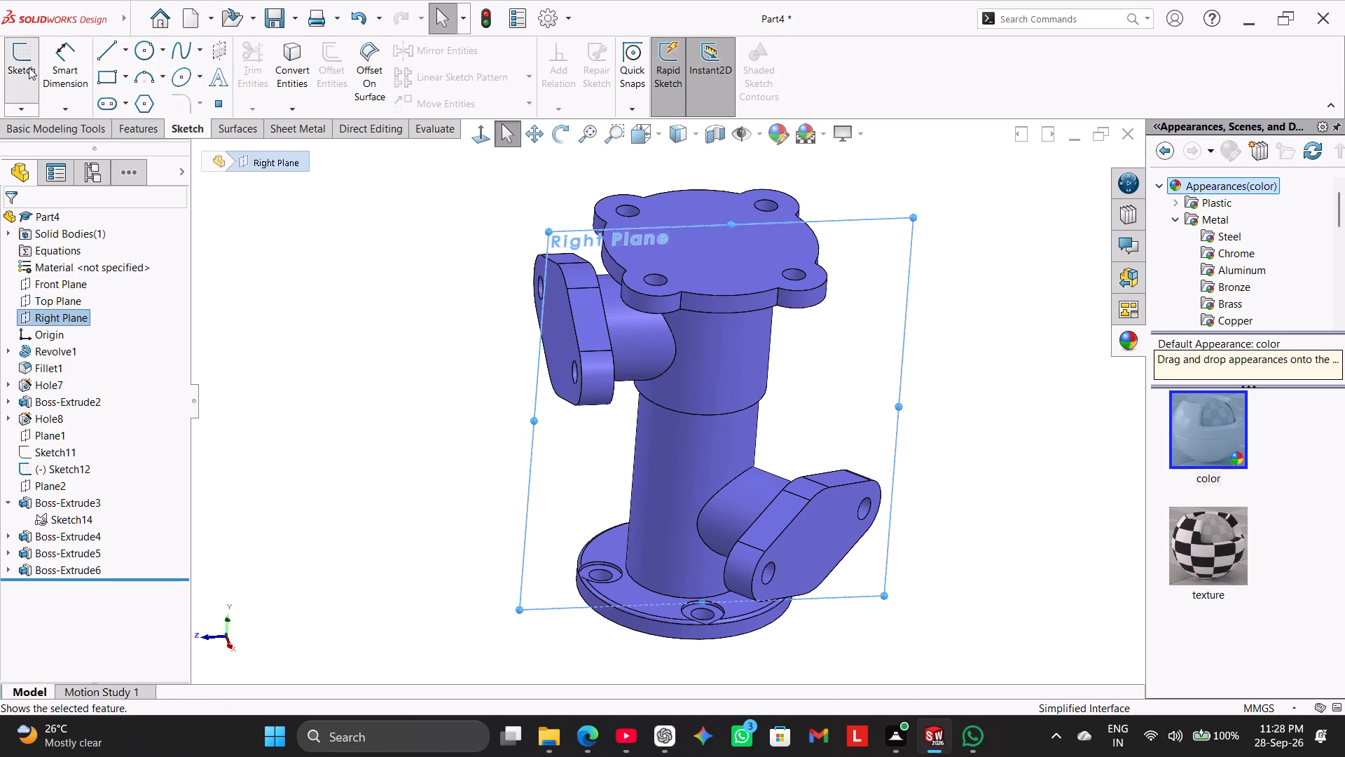
pyautogui.click(229, 293)
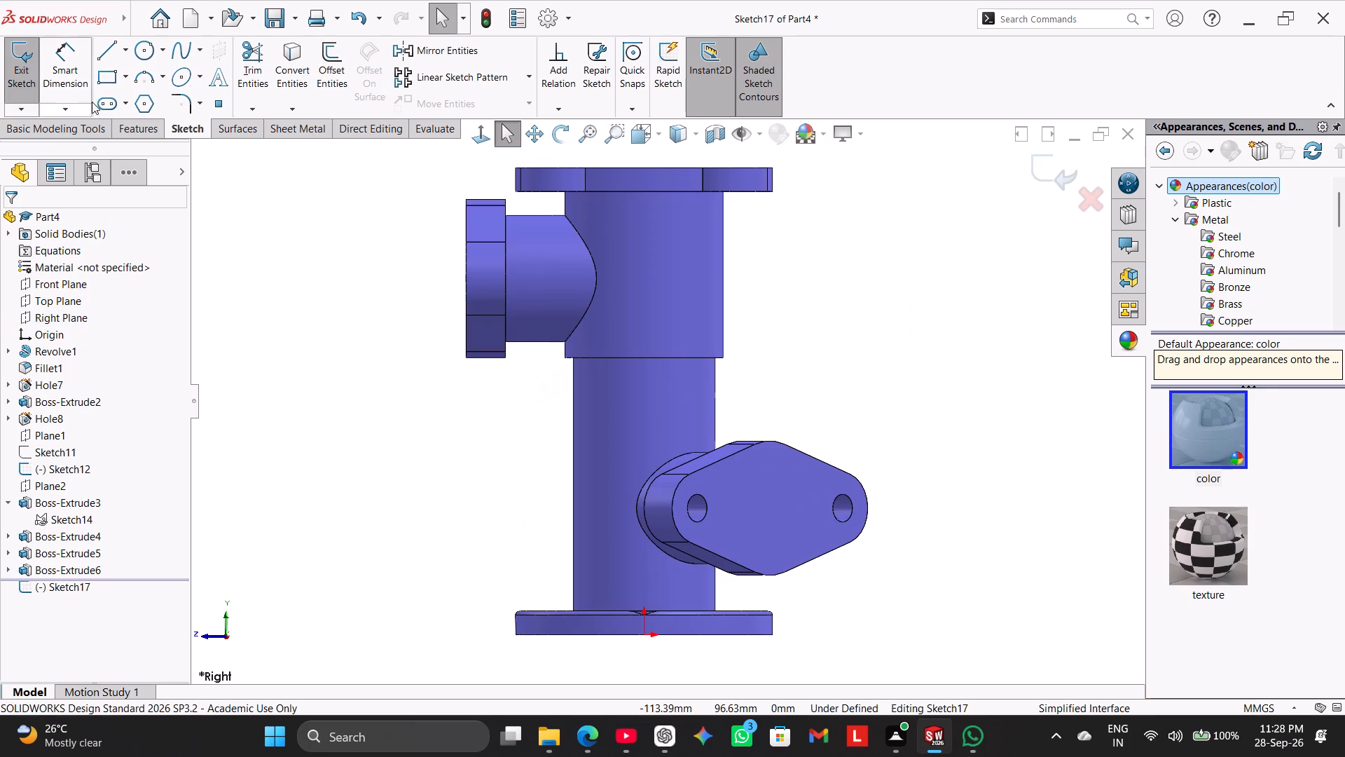
pyautogui.click(109, 62)
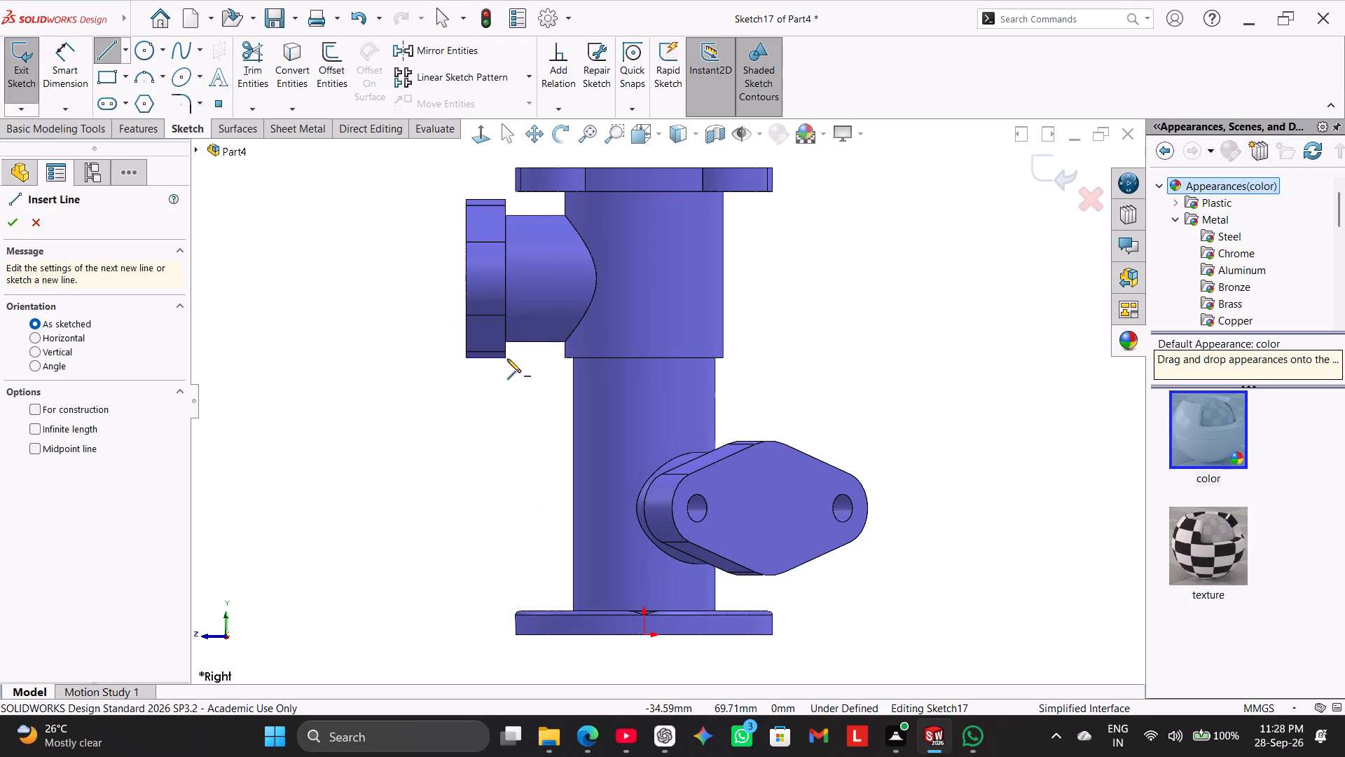
pyautogui.scroll(-4, 526, 374)
pyautogui.click(521, 346)
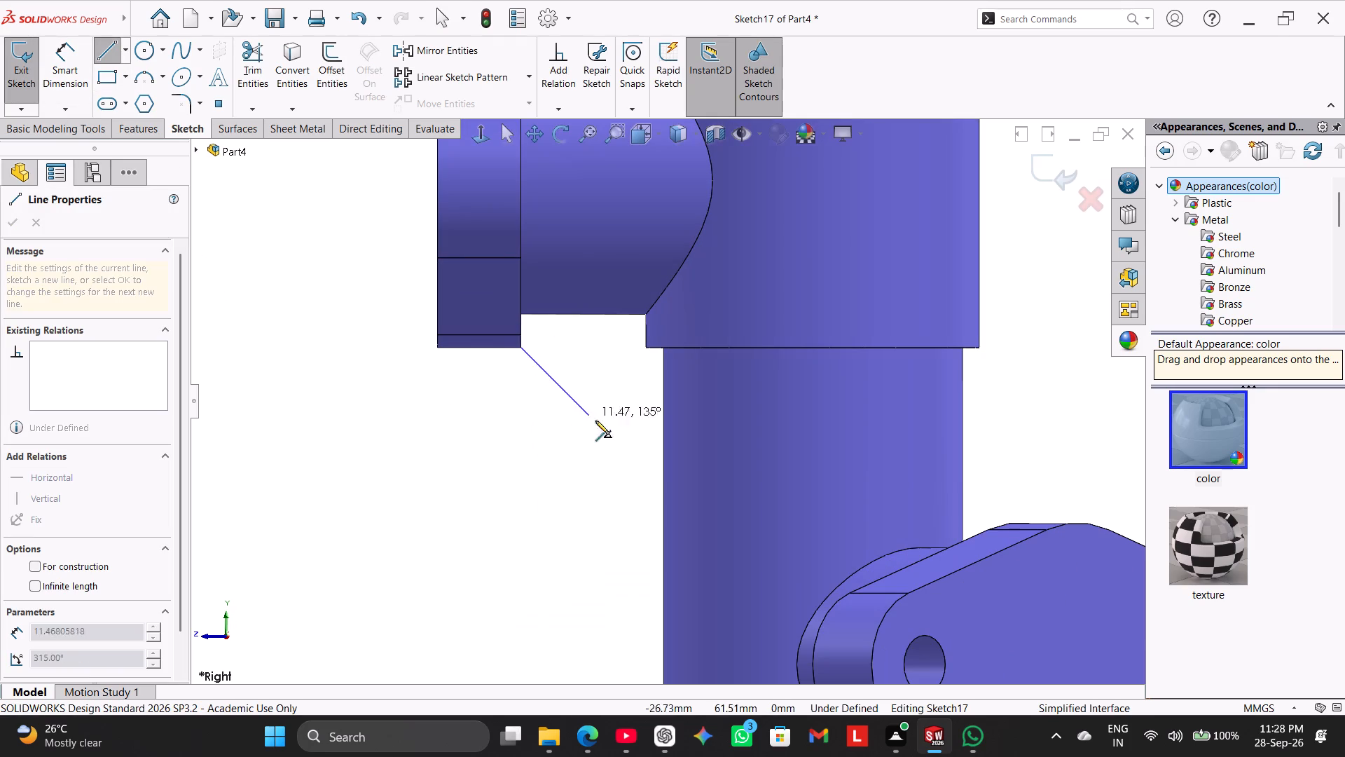
pyautogui.click(664, 462)
pyautogui.moveTo(538, 463); pyautogui.dragTo(546, 470, button='right')
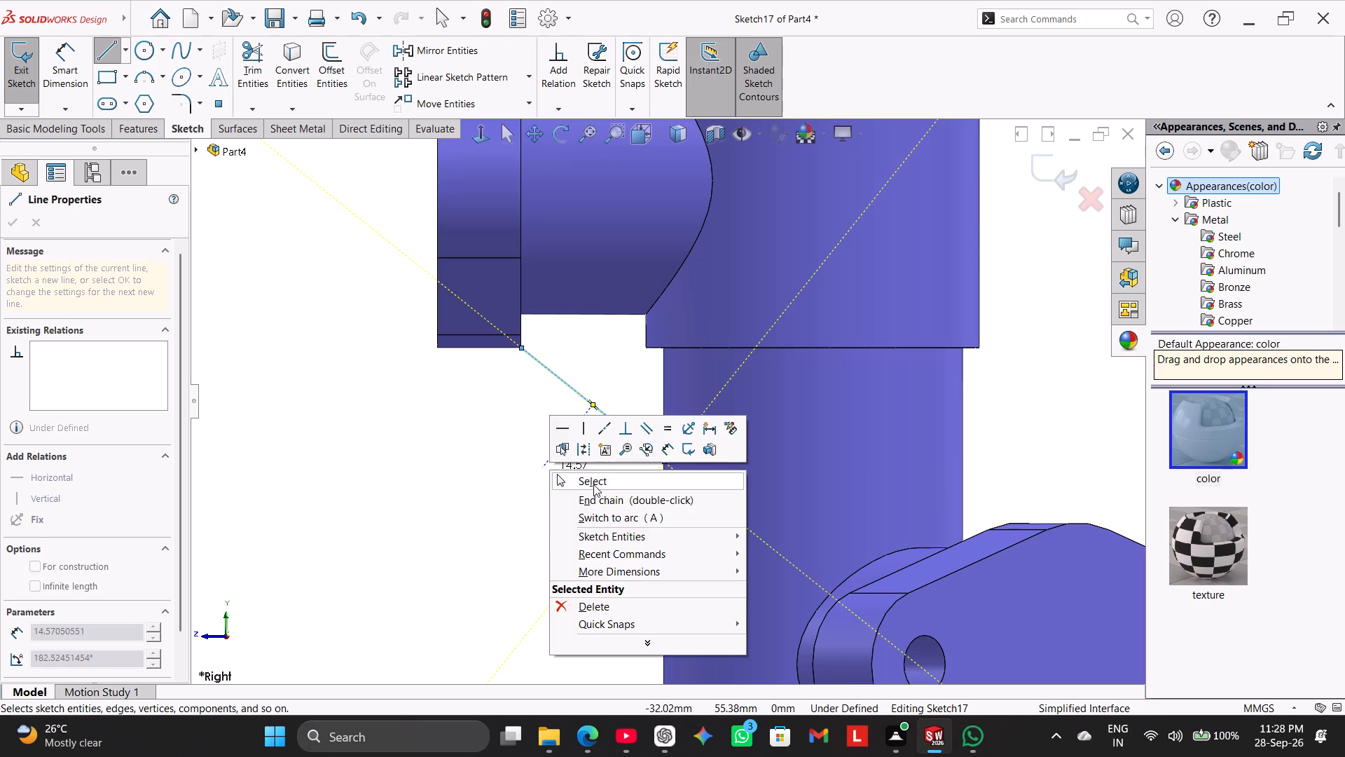
pyautogui.click(593, 484)
# Add a Coincident relation between the line's upper endpoint and the upper side flange's inner edge.
pyautogui.scroll(2, 481, 496)
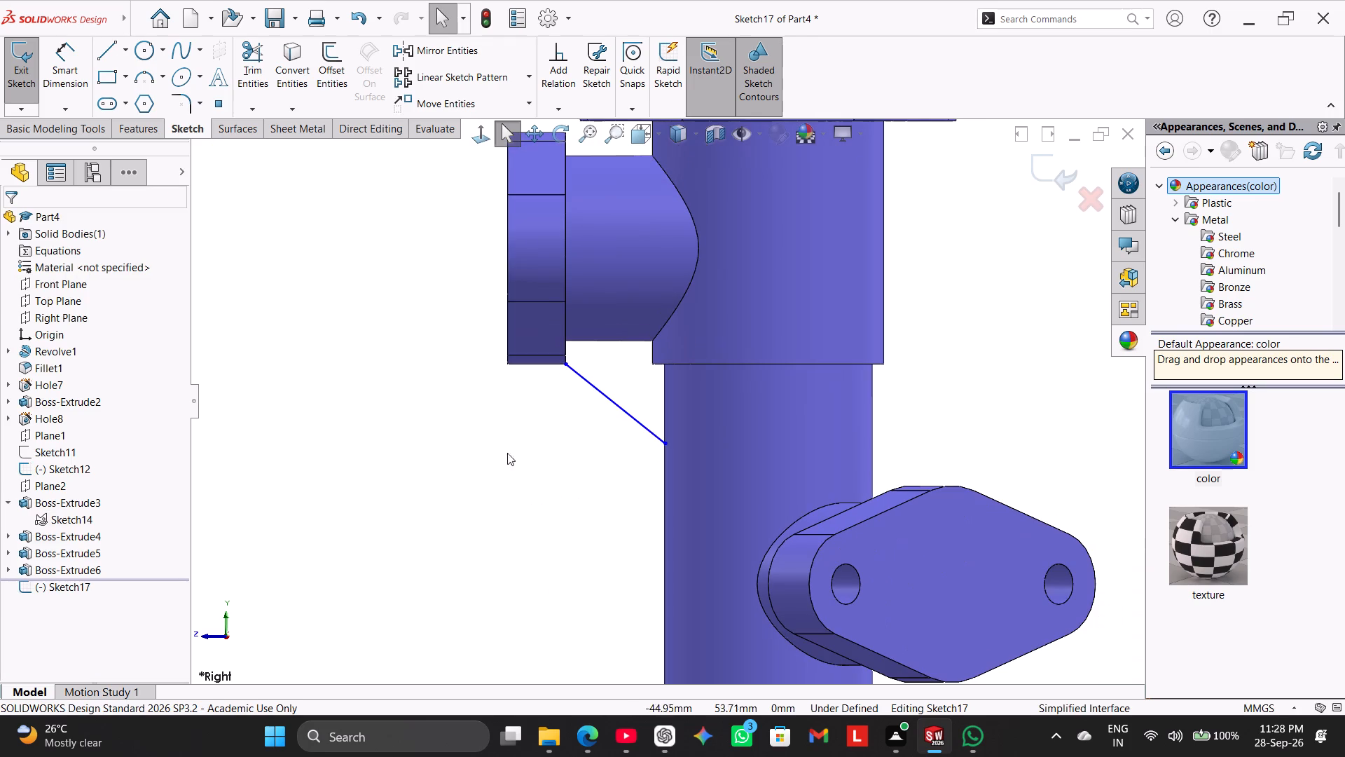
pyautogui.keyDown('ctrl'); pyautogui.click(563, 364); pyautogui.keyUp('ctrl')
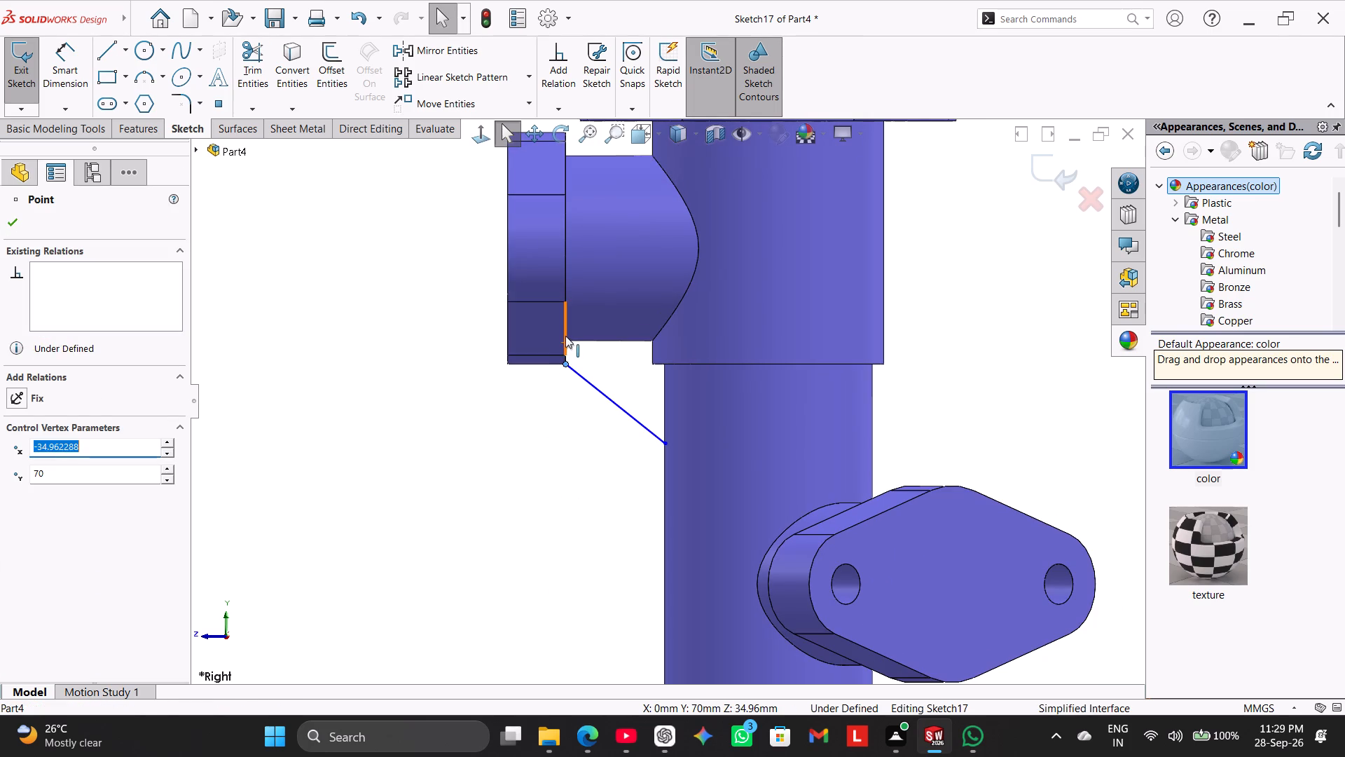
pyautogui.keyDown('ctrl'); pyautogui.click(565, 336); pyautogui.keyUp('ctrl')
pyautogui.click(559, 402)
pyautogui.scroll(-4, 581, 364)
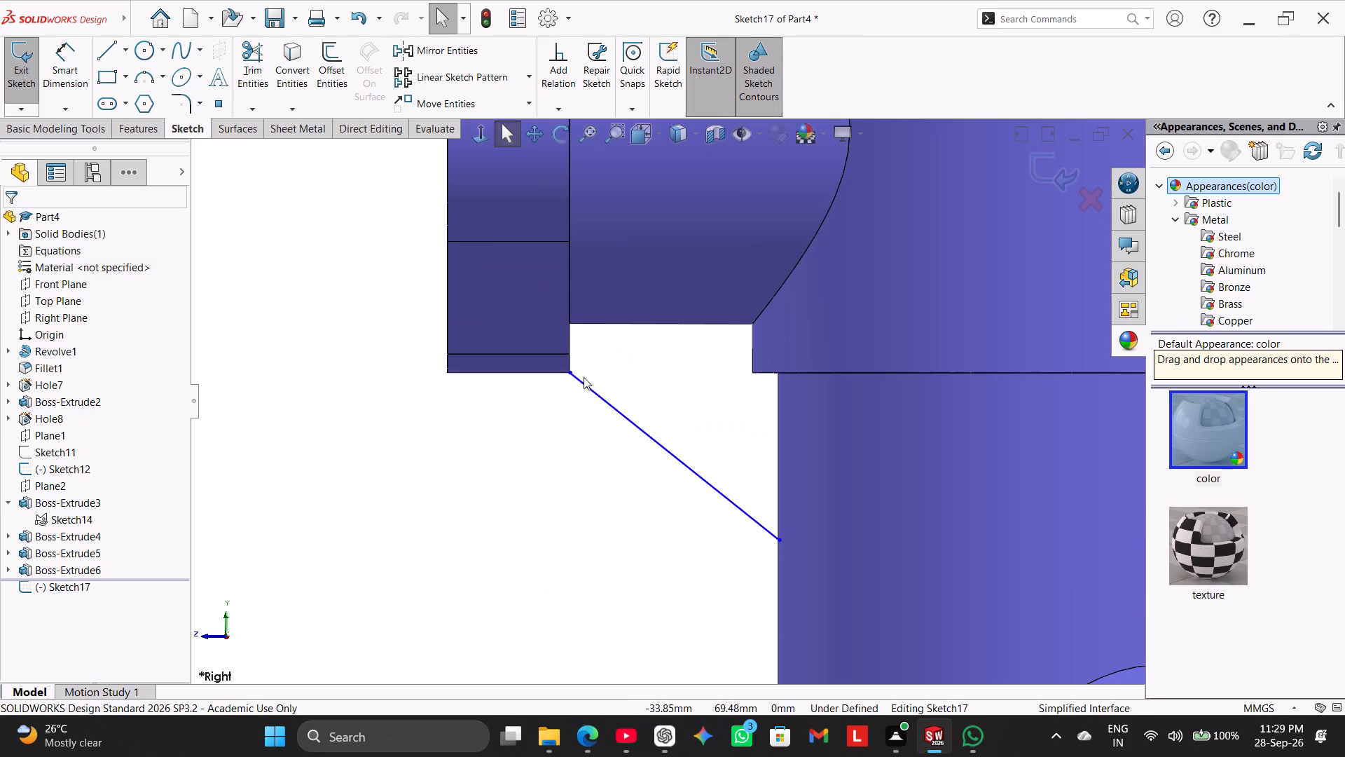
pyautogui.keyDown('ctrl'); pyautogui.click(567, 373); pyautogui.keyUp('ctrl')
pyautogui.keyDown('ctrl'); pyautogui.click(570, 366); pyautogui.keyUp('ctrl')
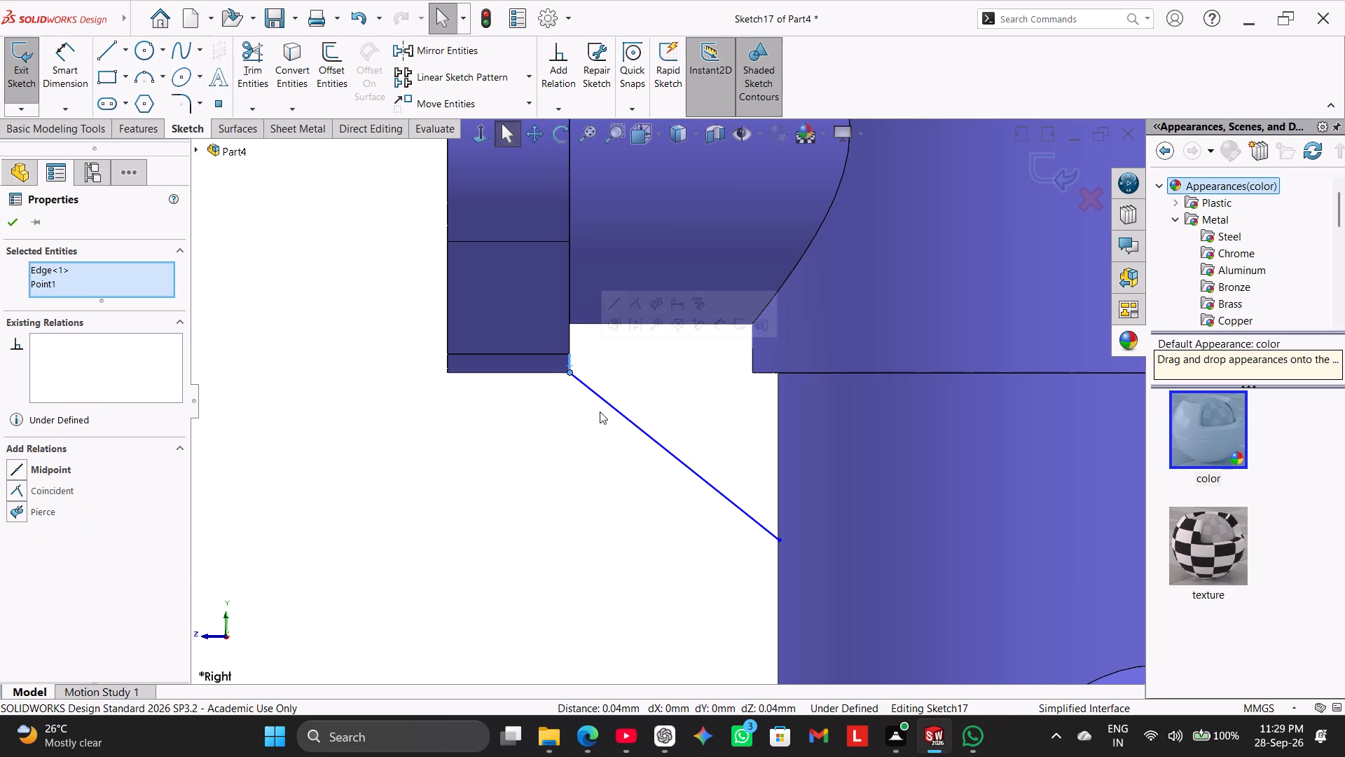
pyautogui.click(634, 302)
pyautogui.click(584, 446)
# Dimension the vertical distance from the origin to the line's lower endpoint as 58 mm.
pyautogui.scroll(3, 541, 493)
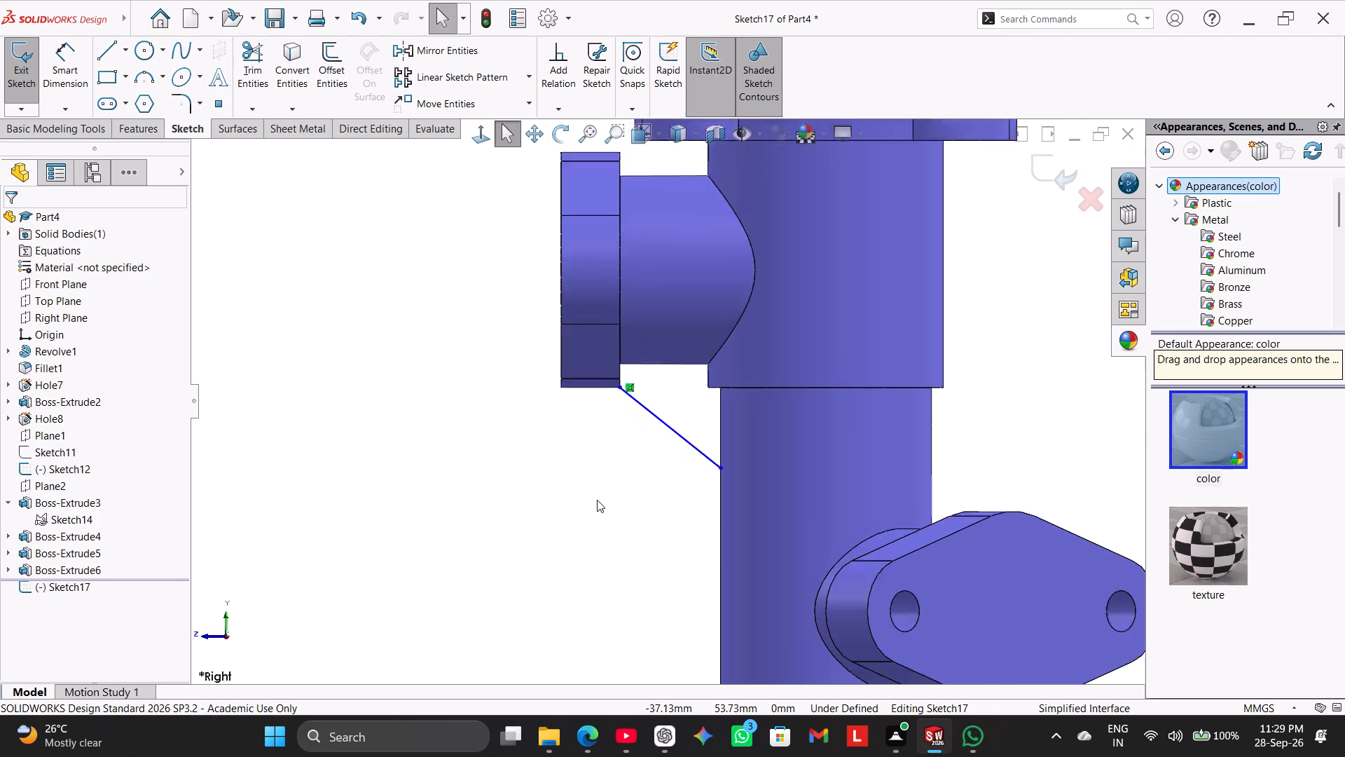
pyautogui.scroll(2, 597, 500)
pyautogui.scroll(2, 706, 525)
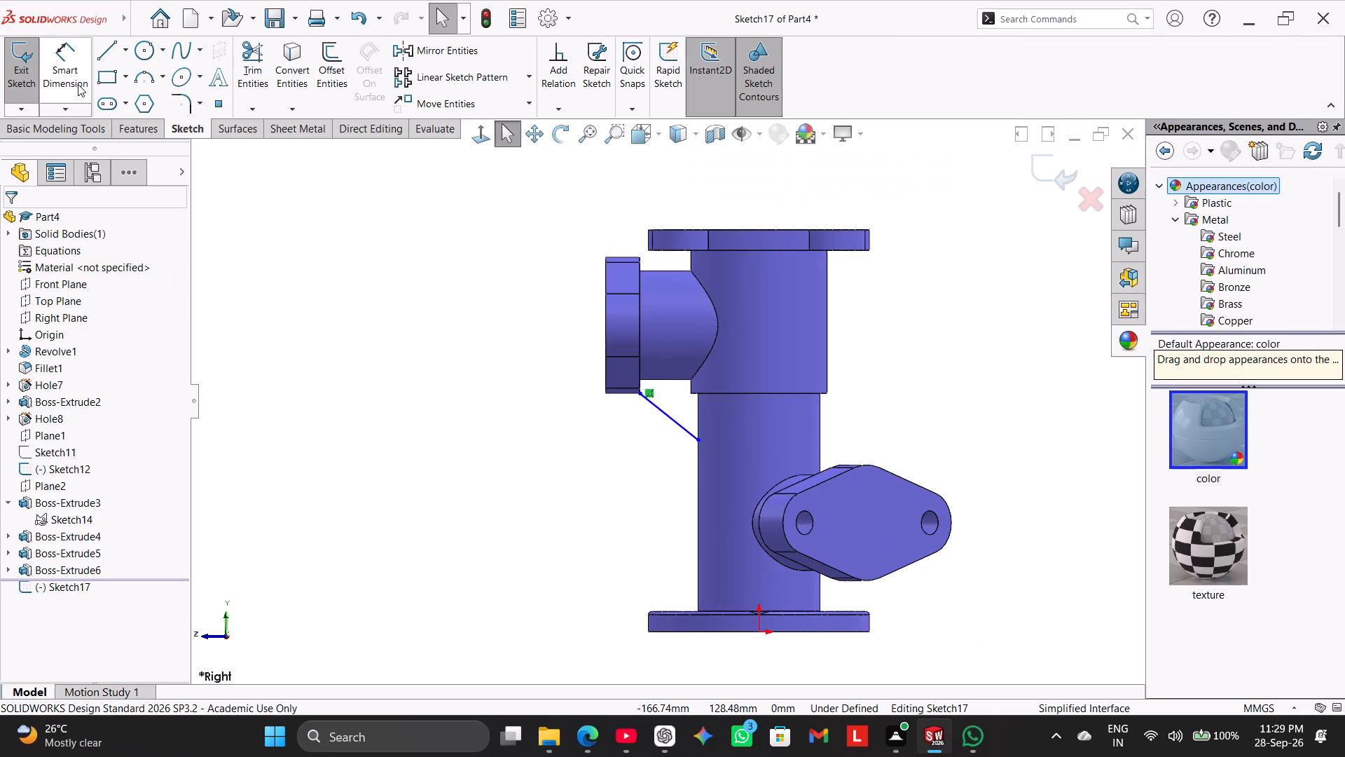
pyautogui.click(77, 79)
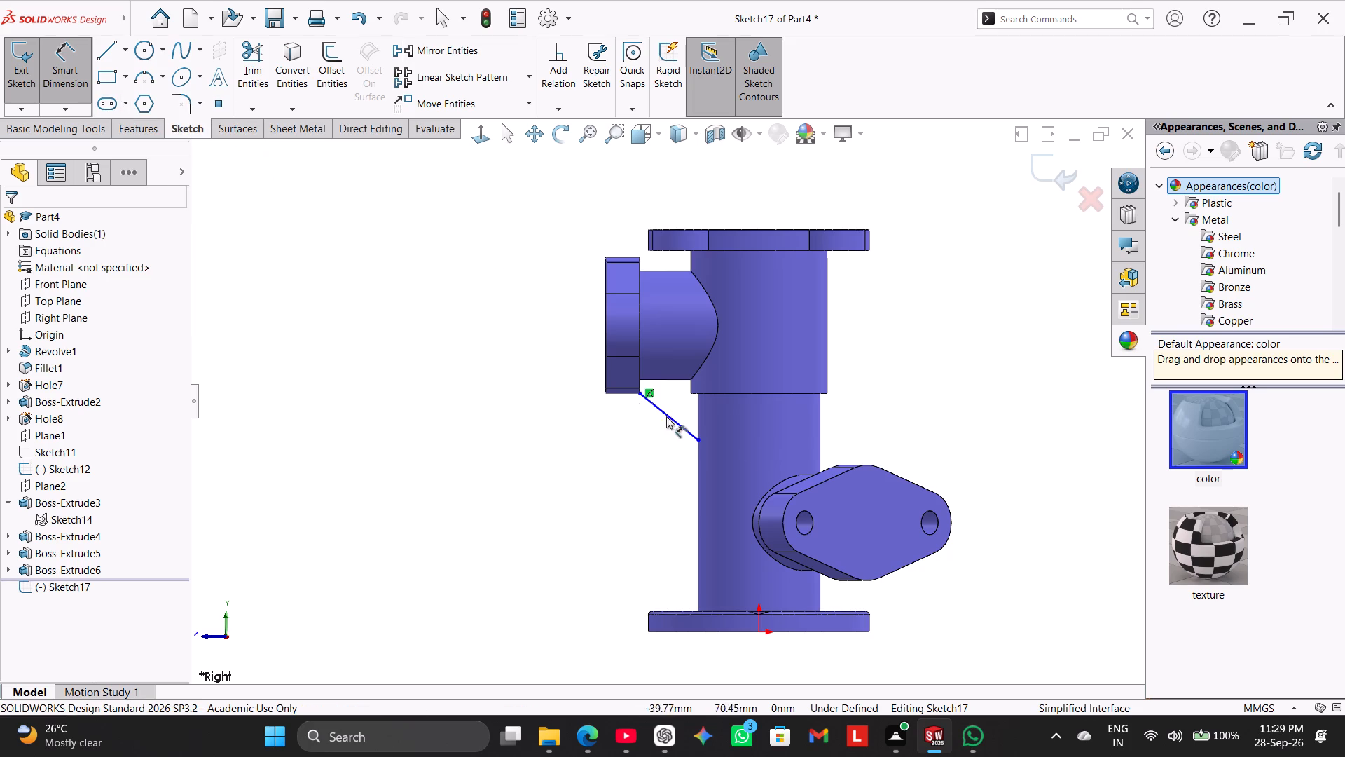
pyautogui.click(696, 438)
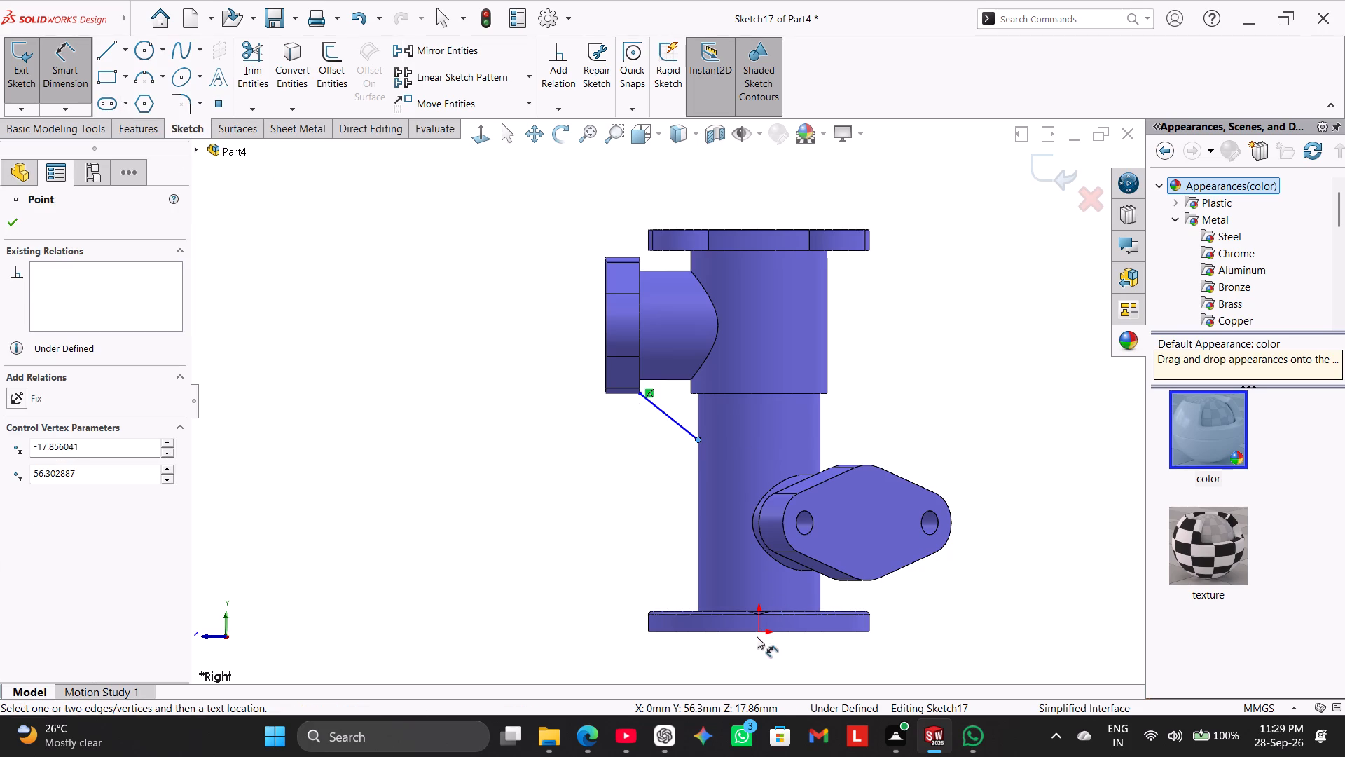
pyautogui.click(757, 632)
pyautogui.click(502, 537)
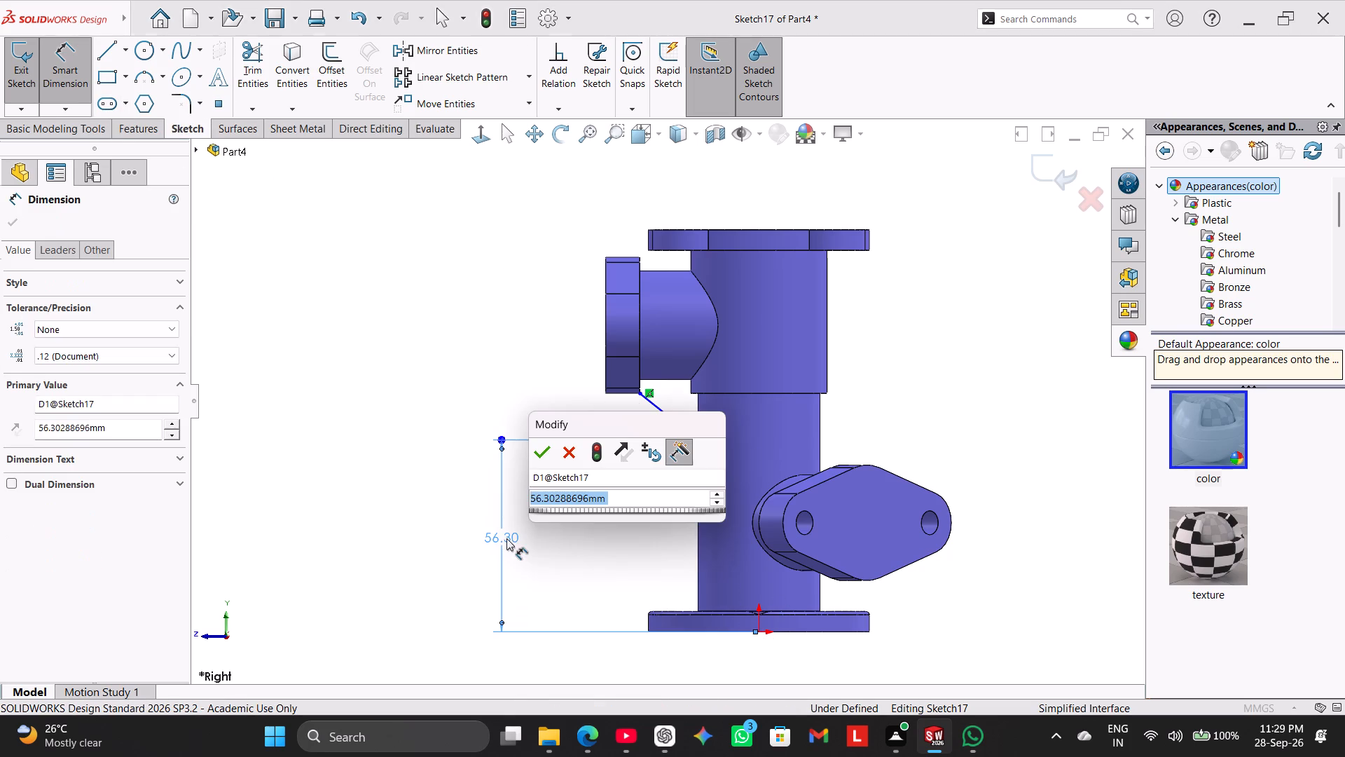
pyautogui.write('58')
pyautogui.press('Return')
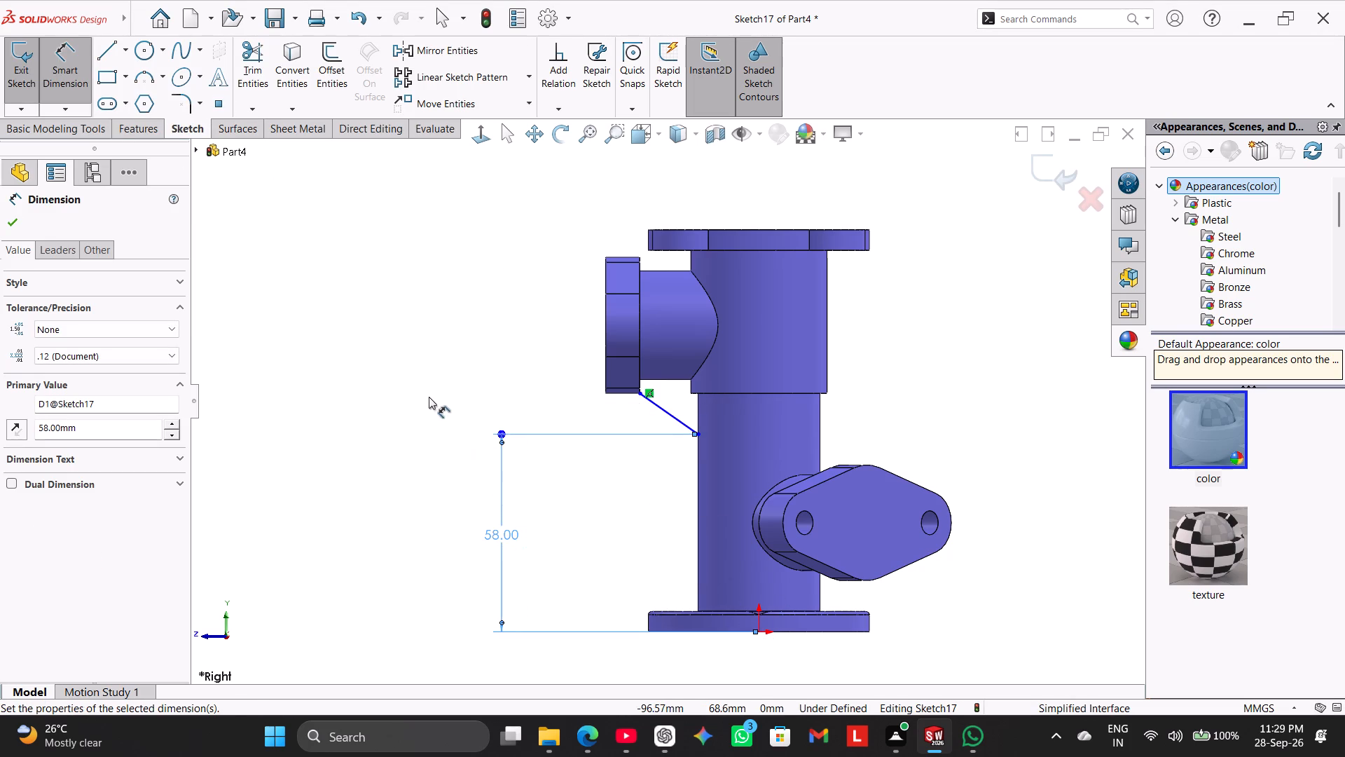
pyautogui.rightClick(430, 398)
pyautogui.click(488, 441)
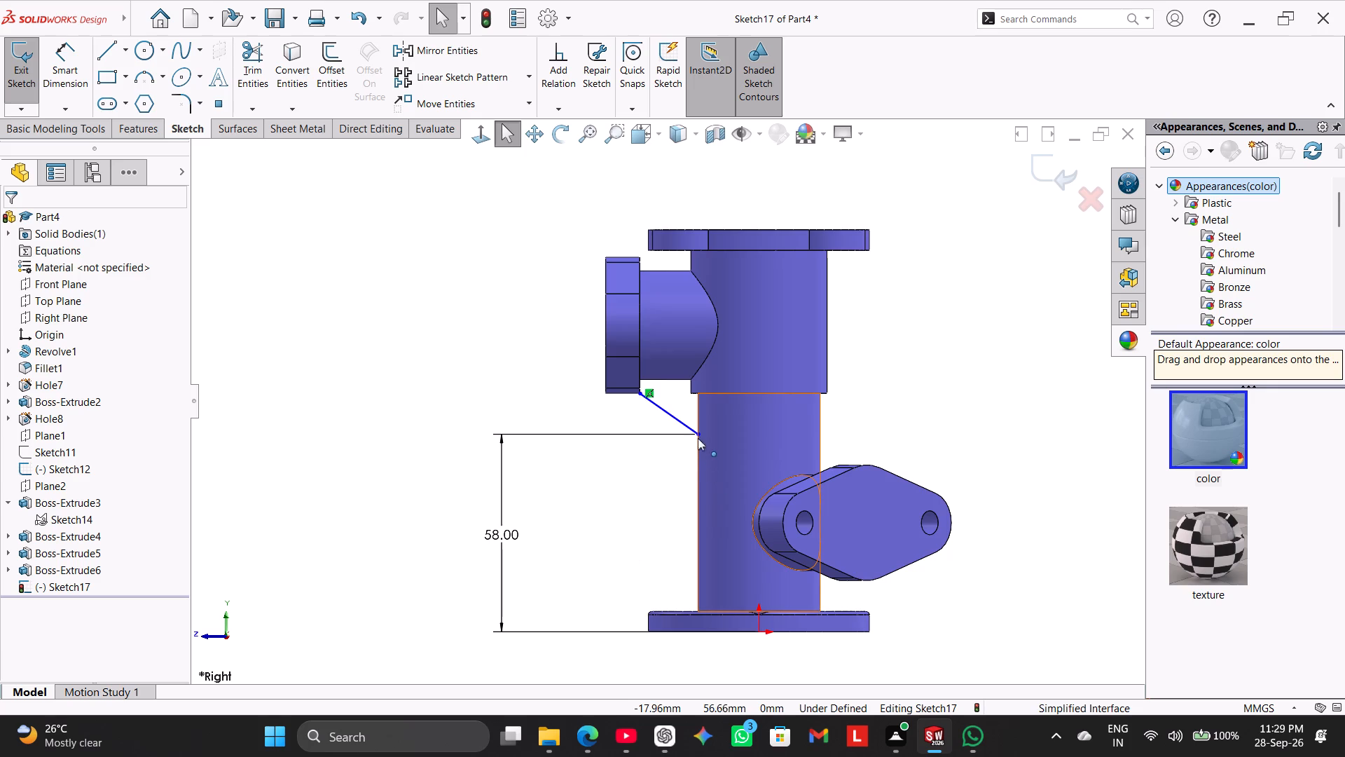
# Add a Coincident relation between the line's lower endpoint and the column's silhouette edge.
pyautogui.scroll(-4, 707, 435)
pyautogui.keyDown('ctrl'); pyautogui.click(672, 421); pyautogui.keyUp('ctrl')
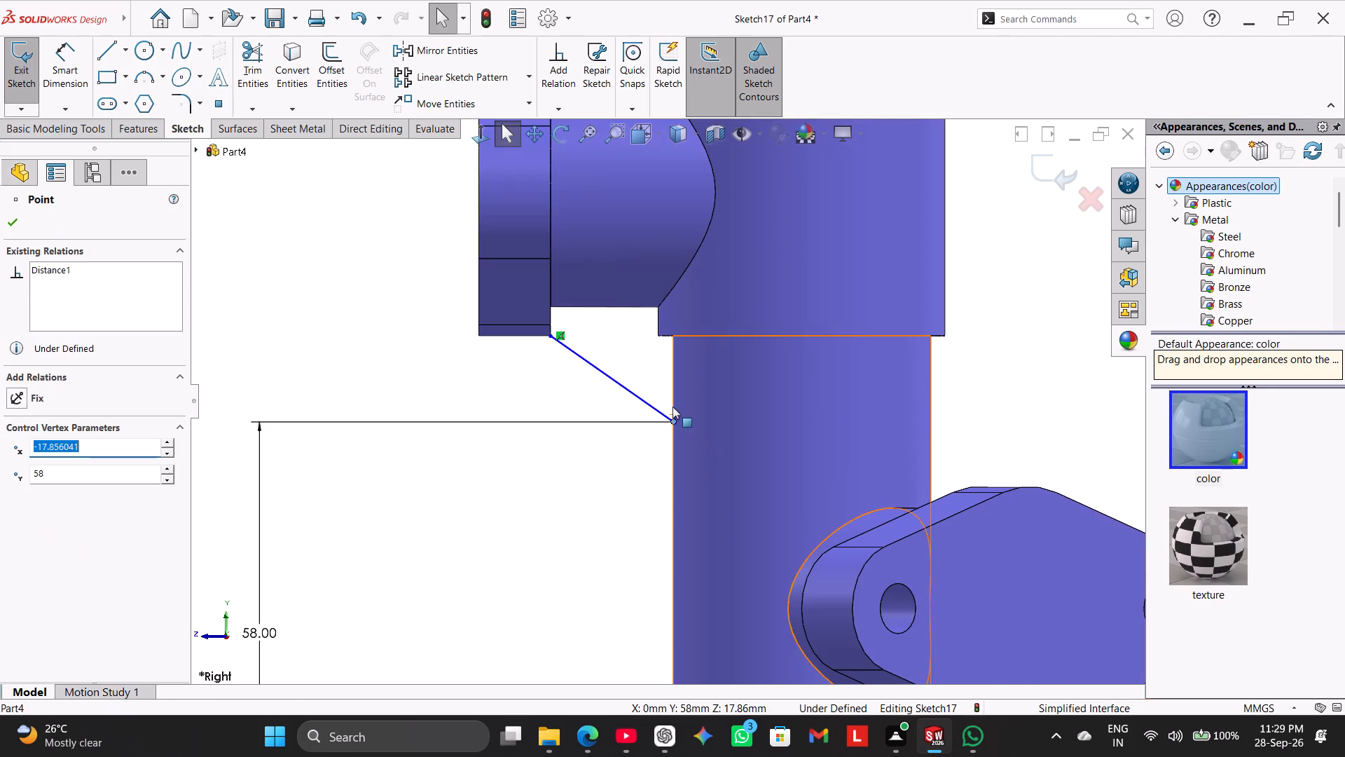
pyautogui.keyDown('ctrl'); pyautogui.click(672, 407); pyautogui.keyUp('ctrl')
pyautogui.click(478, 524)
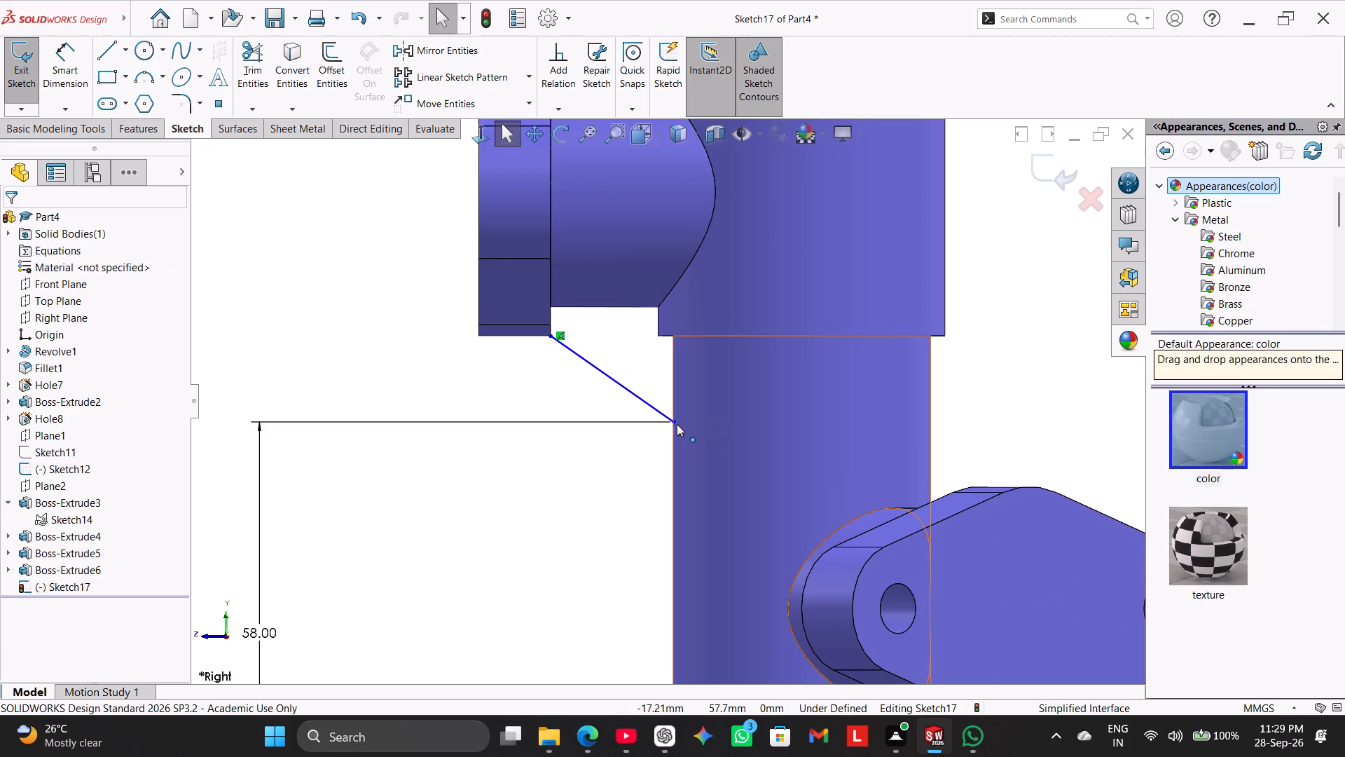
pyautogui.click(673, 421)
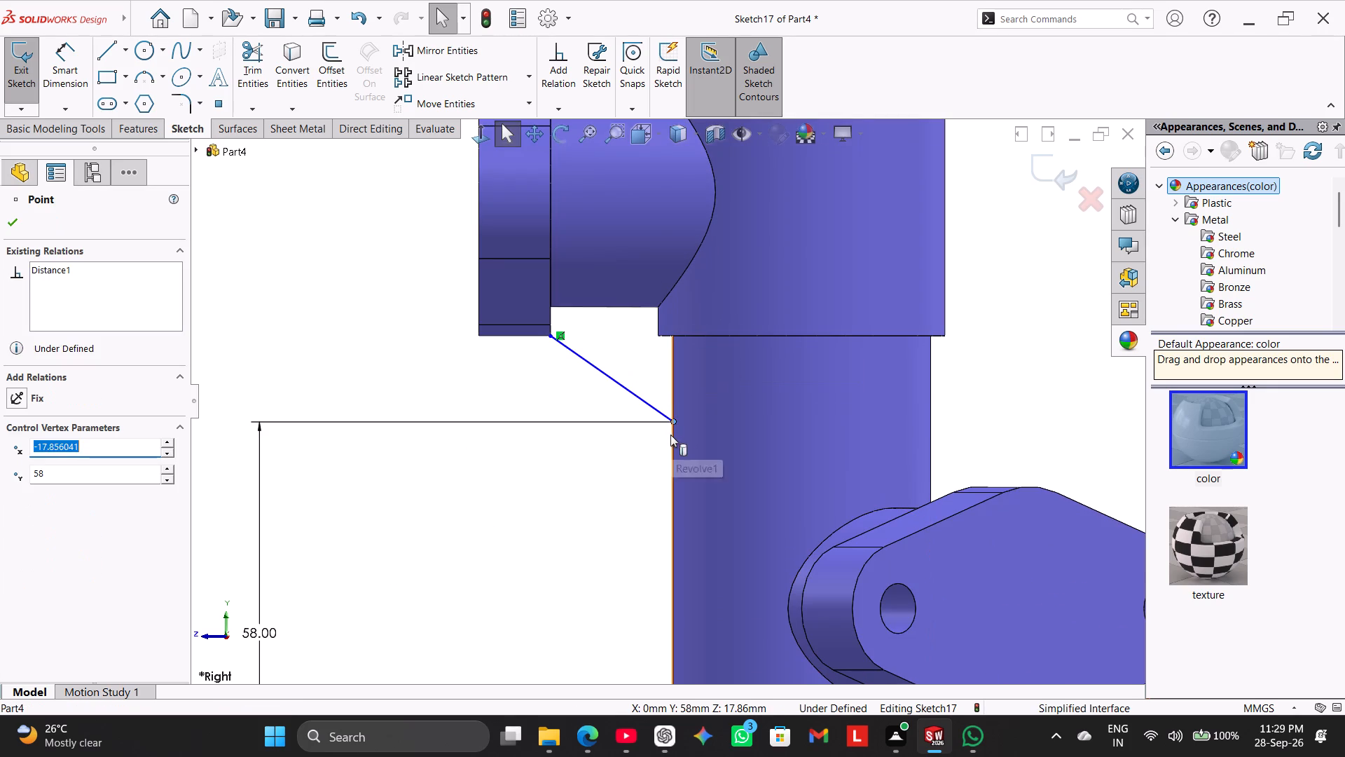
pyautogui.keyDown('ctrl'); pyautogui.click(672, 436); pyautogui.keyUp('ctrl')
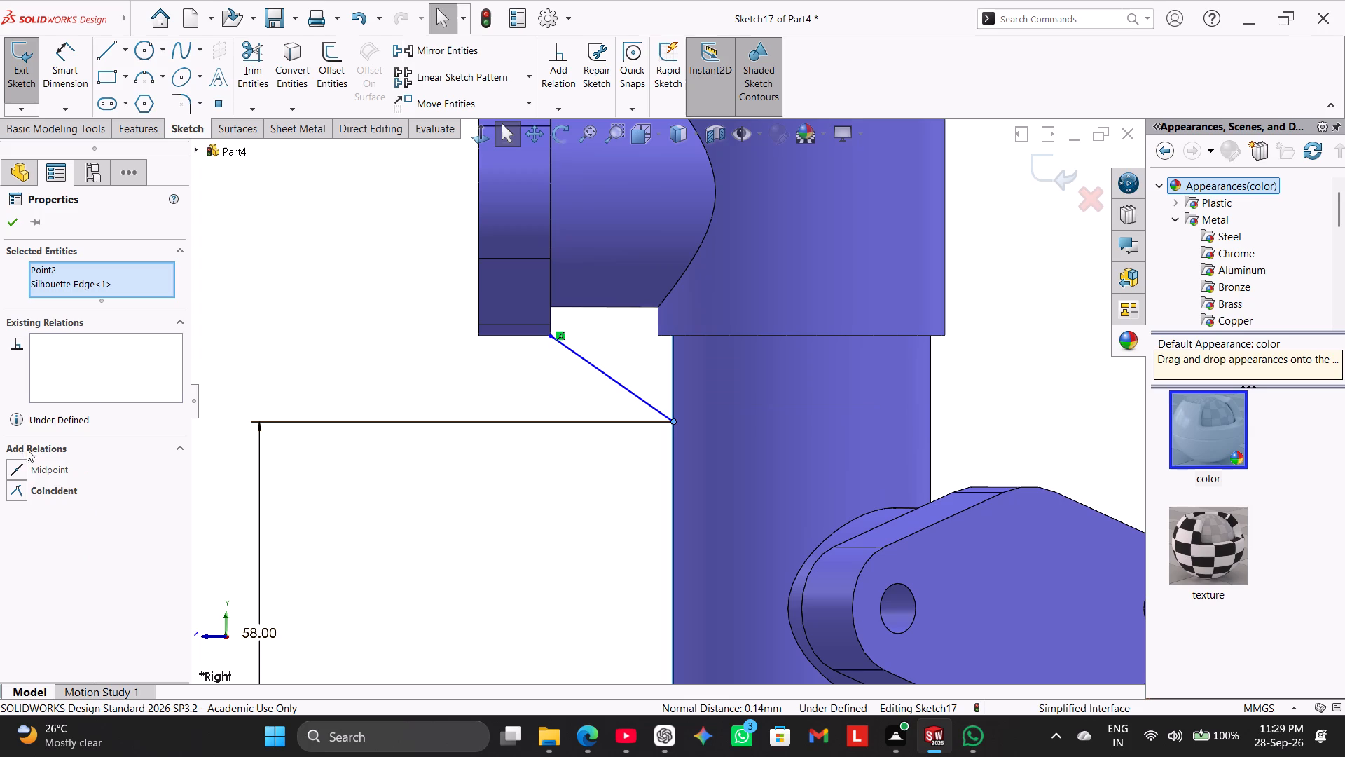
pyautogui.click(40, 489)
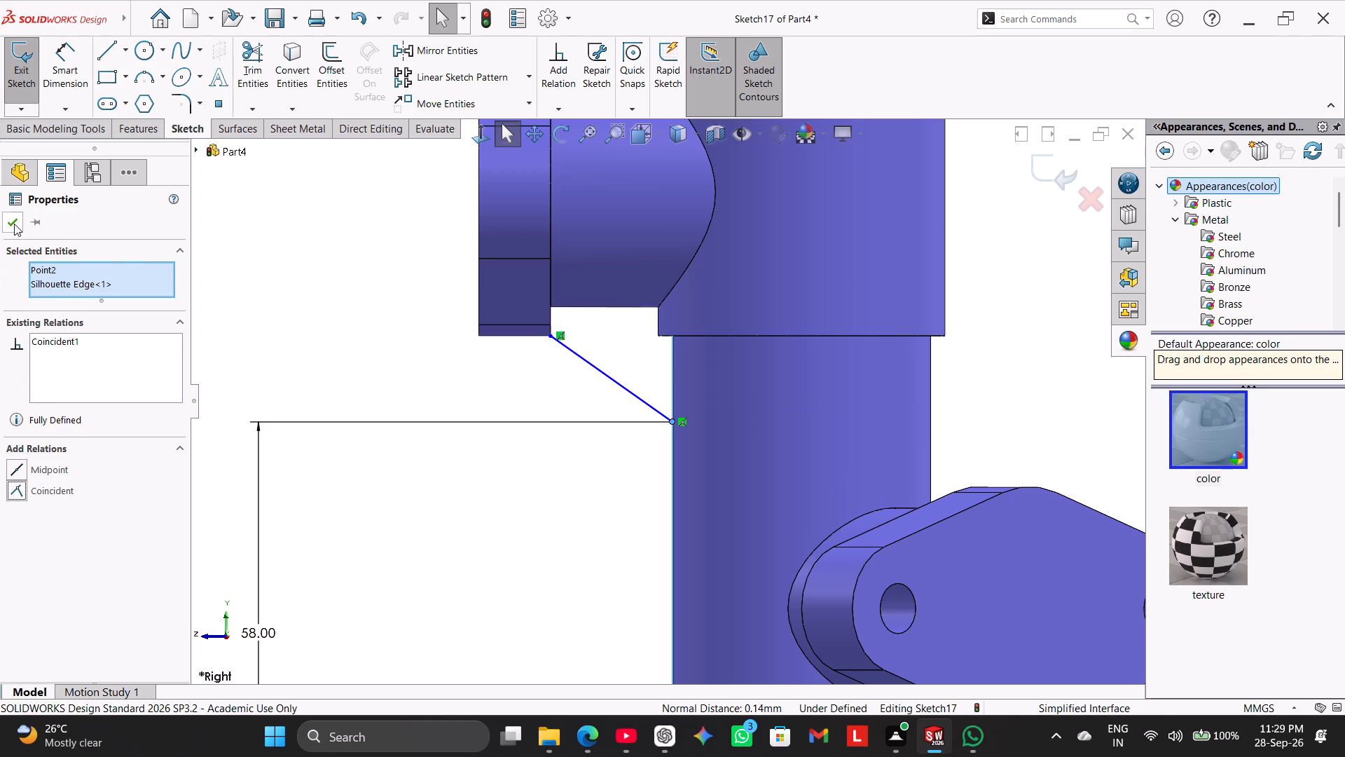
# Examine from several angles how the sloping line's endpoints meet the upper side flange and the column.
pyautogui.click(14, 224)
pyautogui.click(471, 496)
pyautogui.scroll(2, 530, 491)
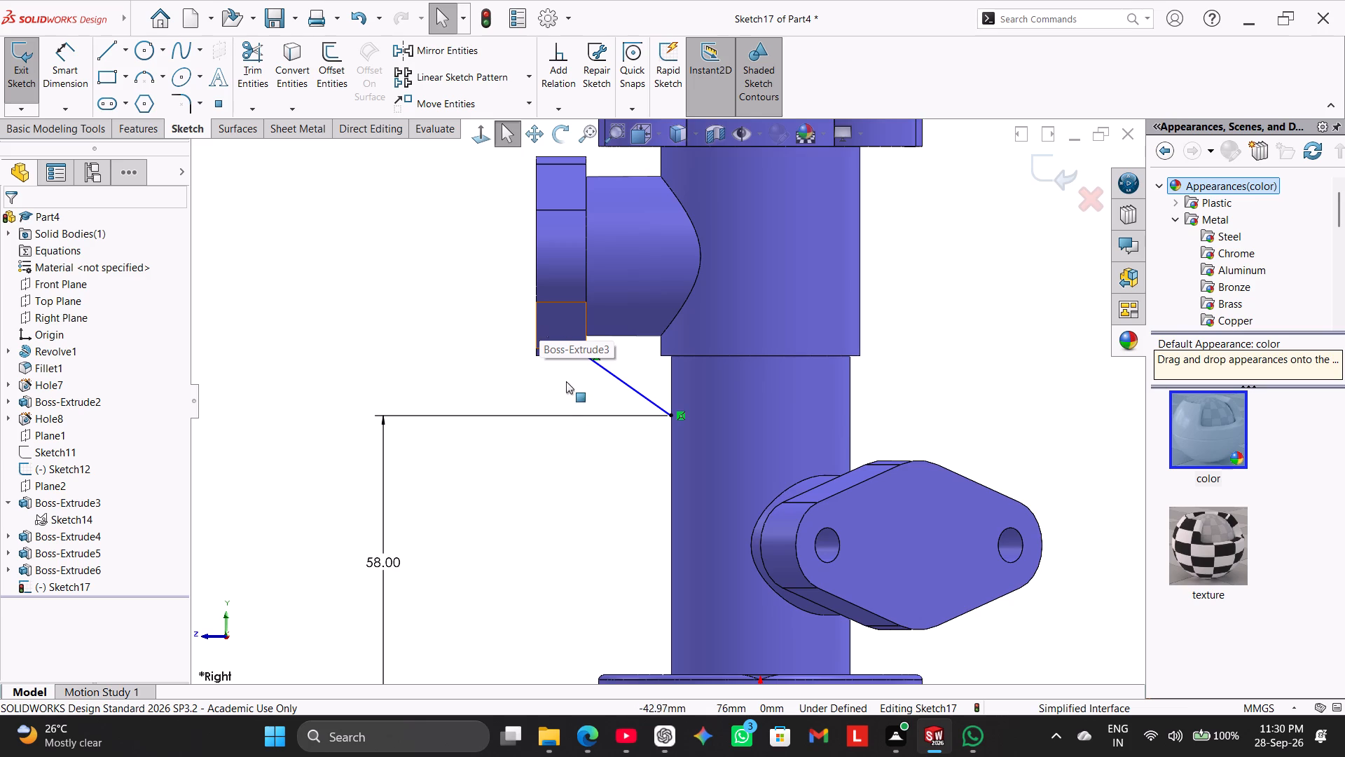
pyautogui.moveTo(469, 353); pyautogui.dragTo(575, 356, button='middle')
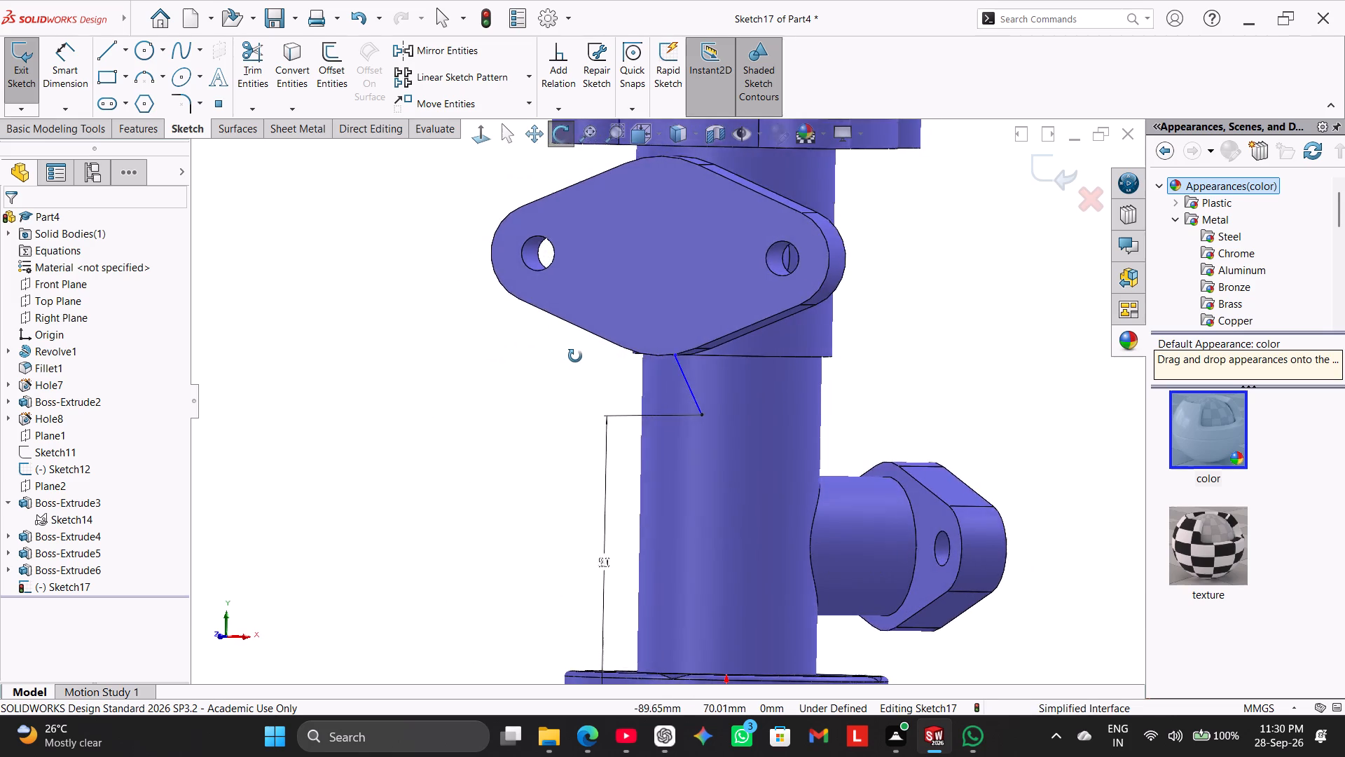
pyautogui.moveTo(575, 356); pyautogui.dragTo(620, 336, button='middle')
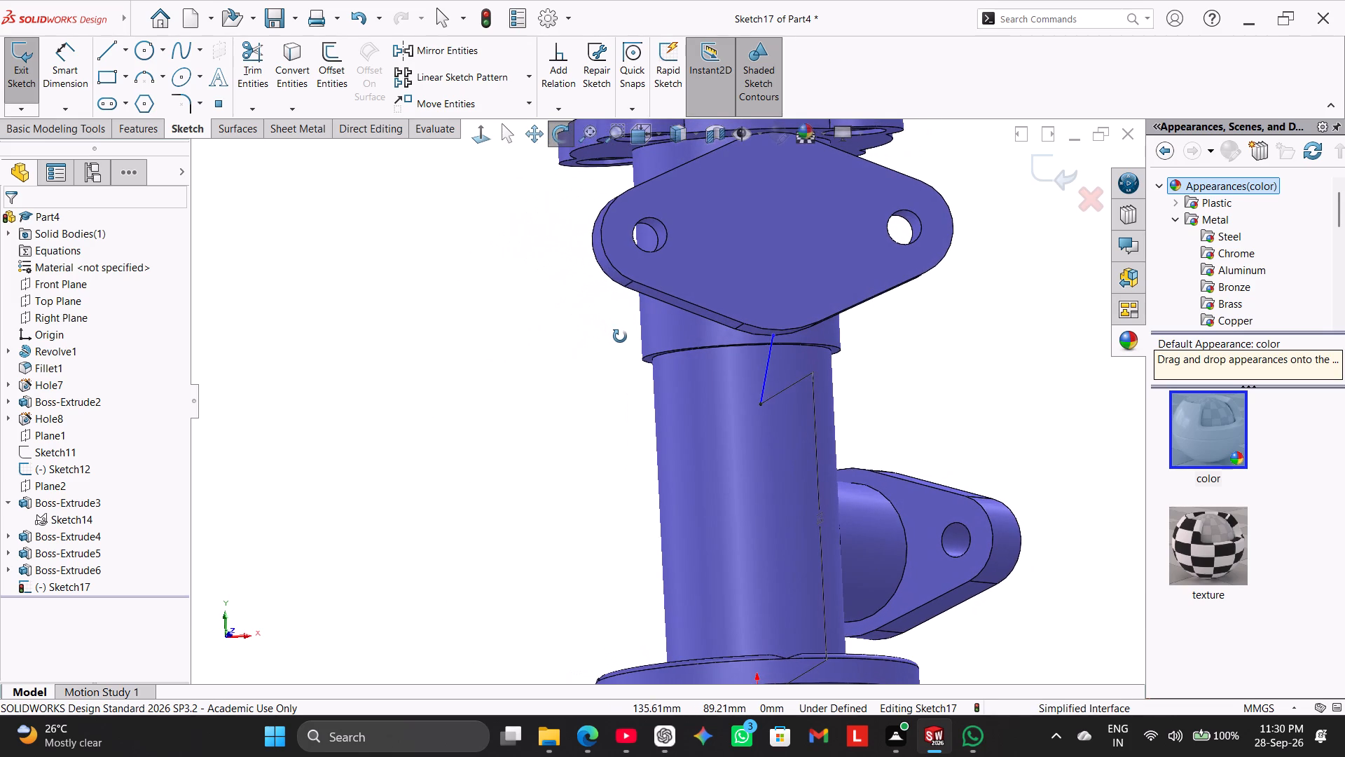
pyautogui.moveTo(620, 336); pyautogui.dragTo(534, 395, button='middle')
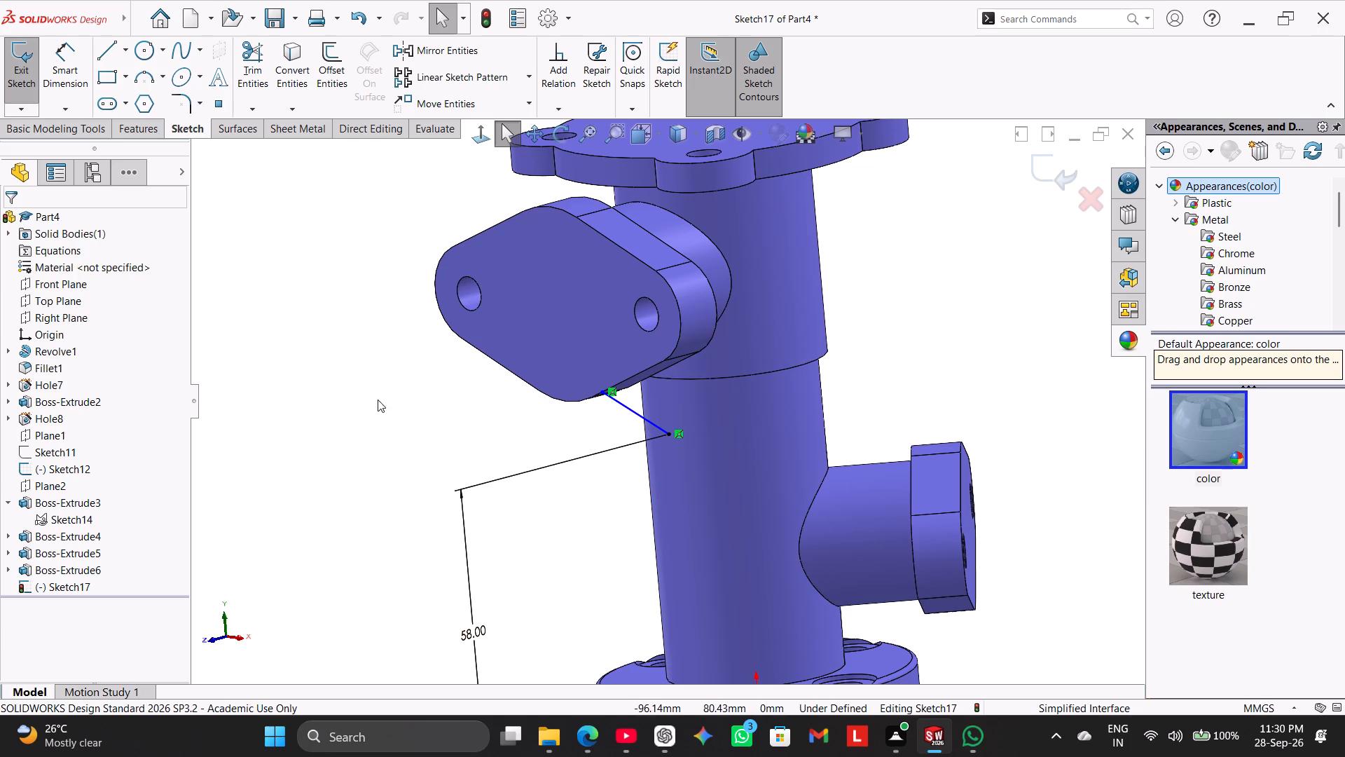
pyautogui.moveTo(378, 404); pyautogui.dragTo(336, 436, button='middle')
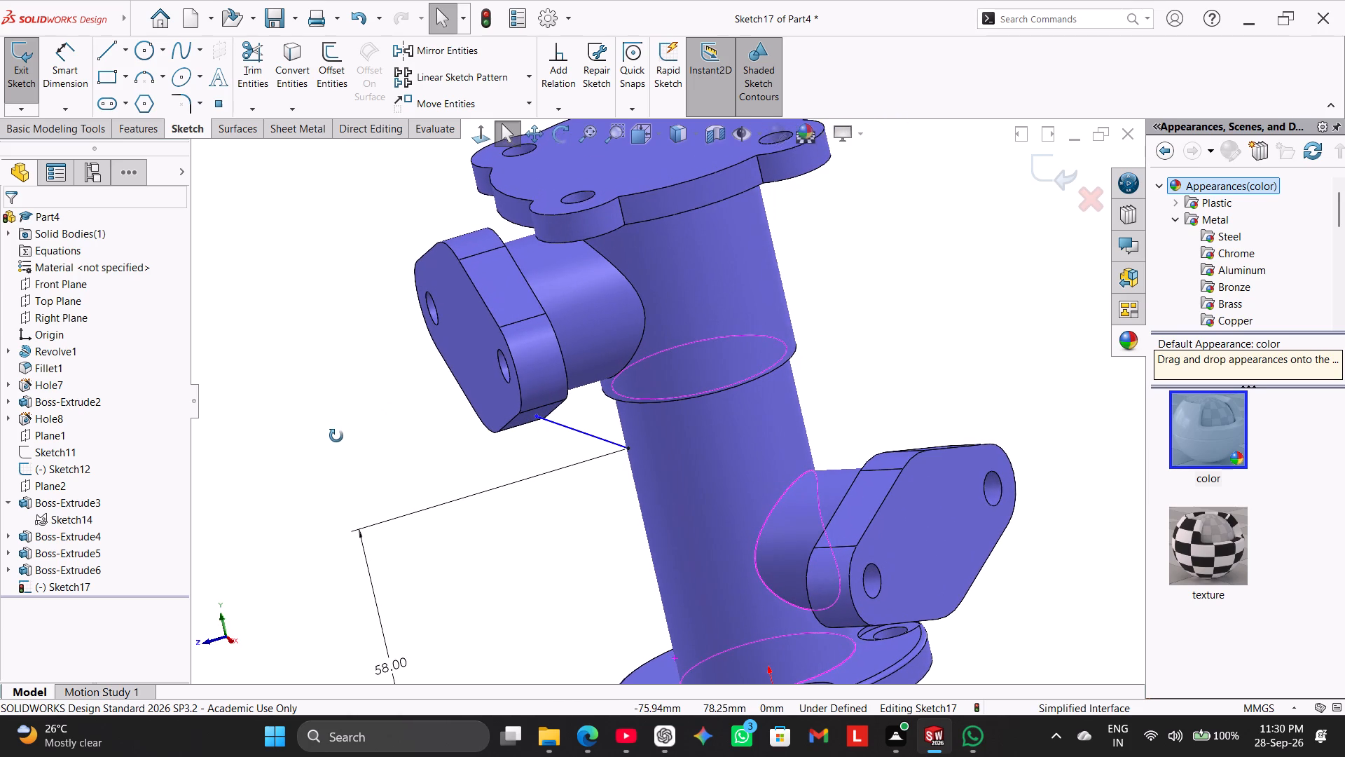
pyautogui.moveTo(336, 436); pyautogui.dragTo(308, 465, button='middle')
pyautogui.scroll(-6, 488, 430)
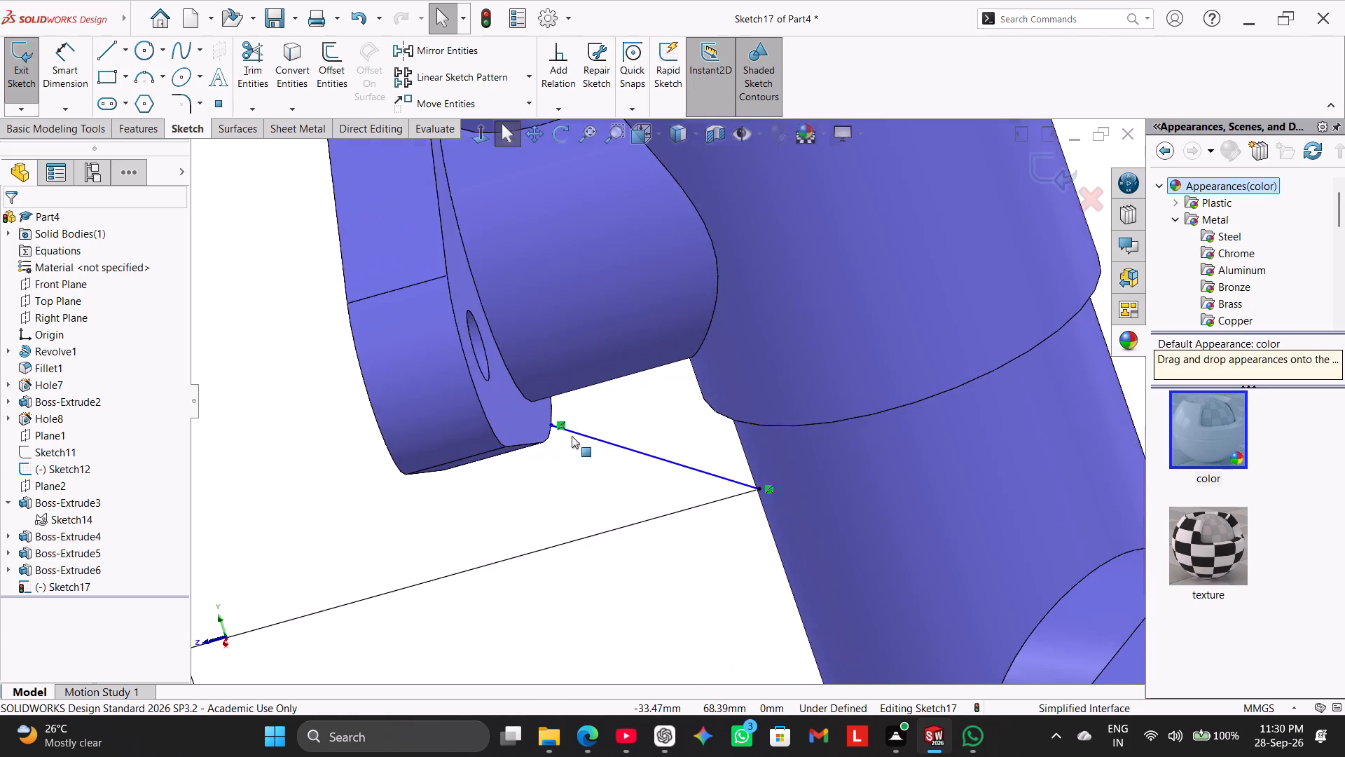
pyautogui.scroll(-4, 572, 436)
pyautogui.scroll(4, 581, 439)
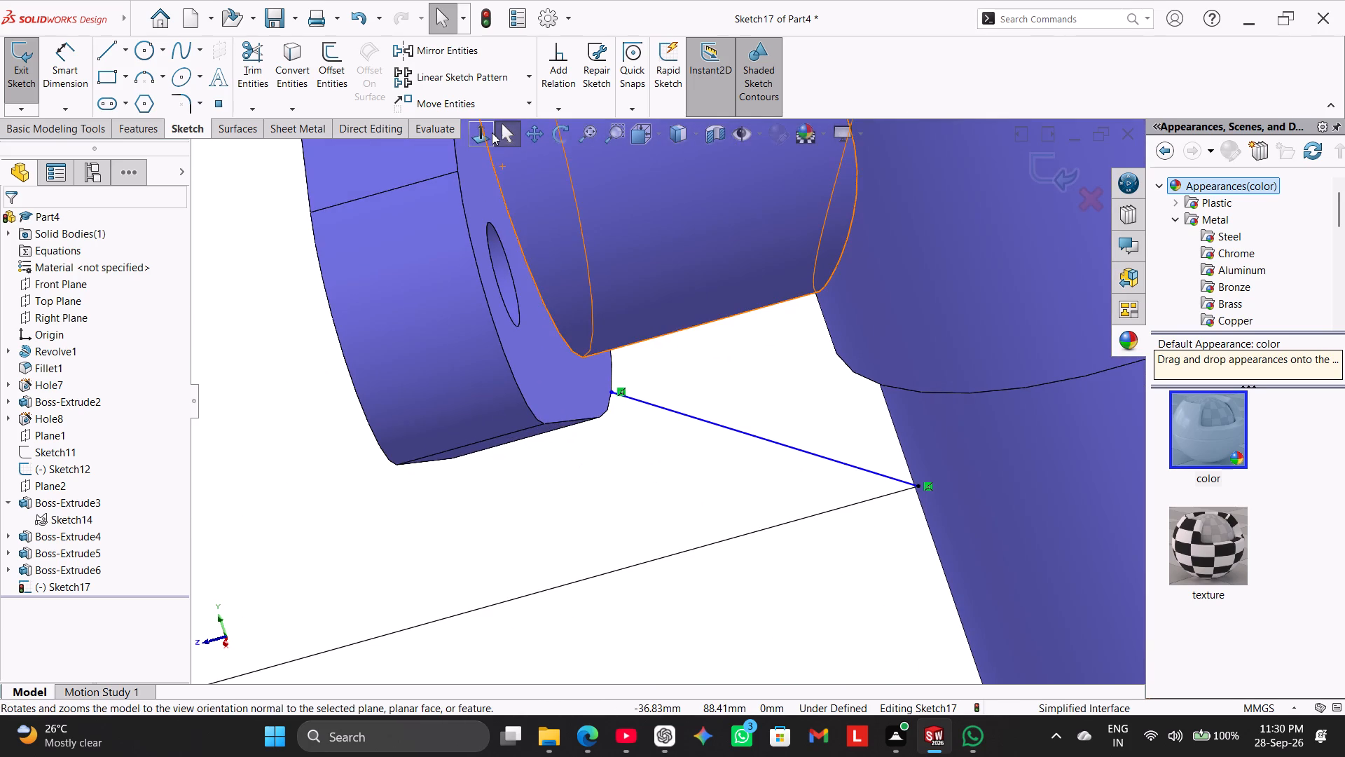
# Fully define the sloping line with calculated relations and dimensions using Fully Define Sketch.
pyautogui.click(490, 132)
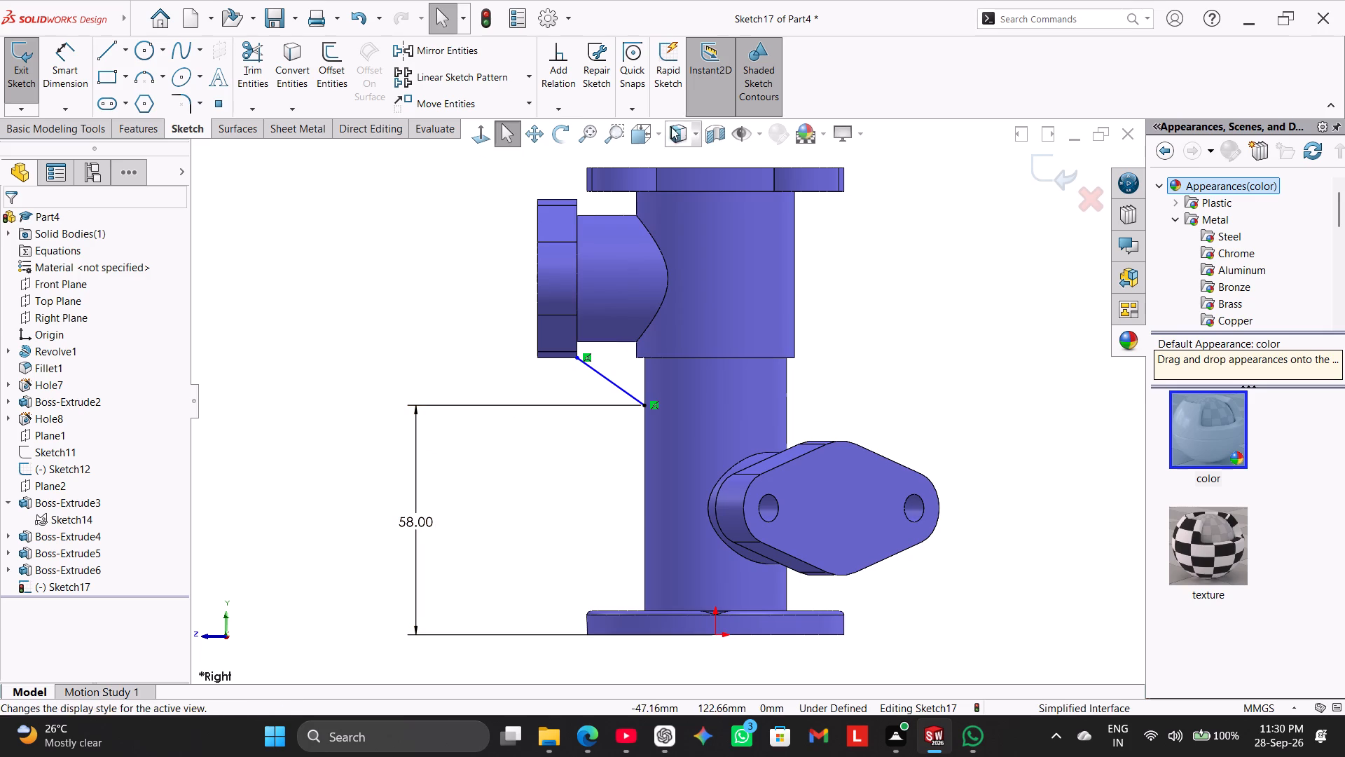
pyautogui.click(561, 109)
pyautogui.click(588, 156)
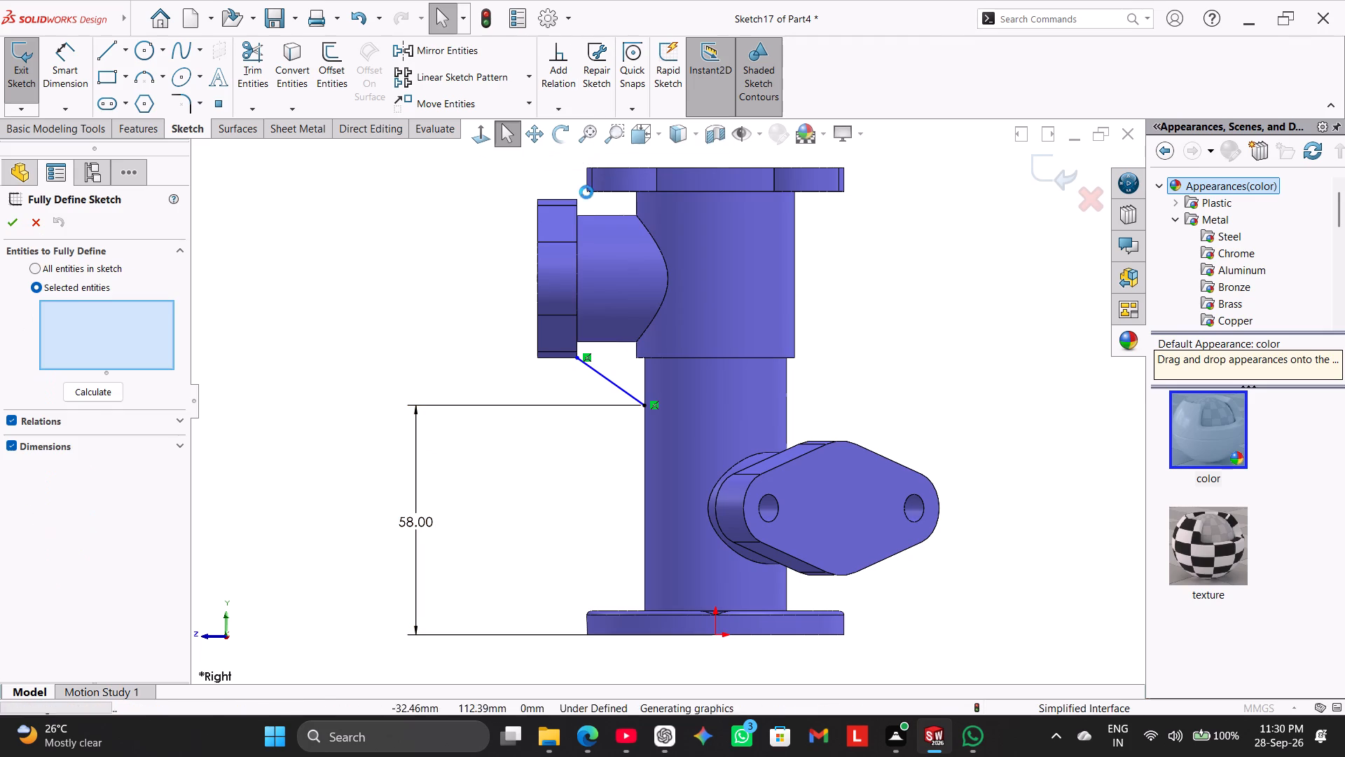
pyautogui.click(598, 371)
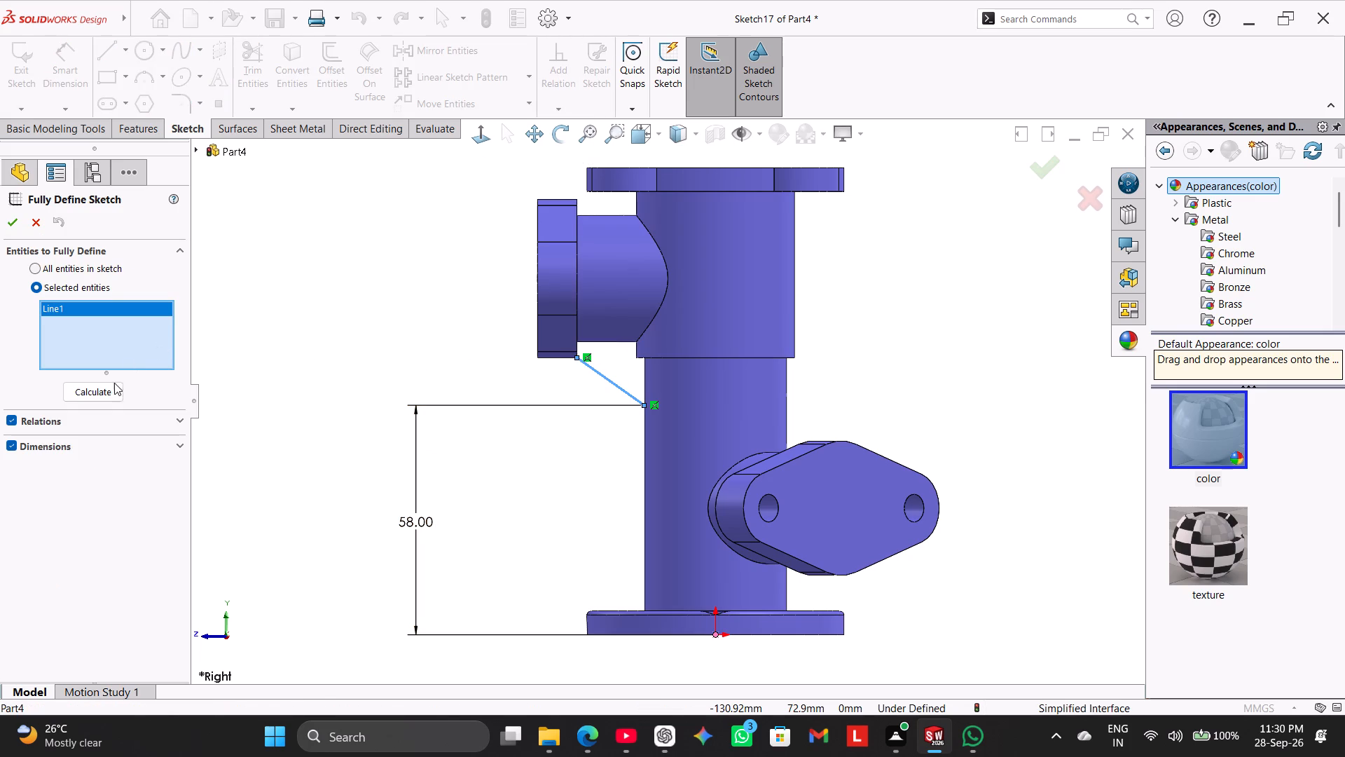
pyautogui.click(111, 387)
pyautogui.click(325, 348)
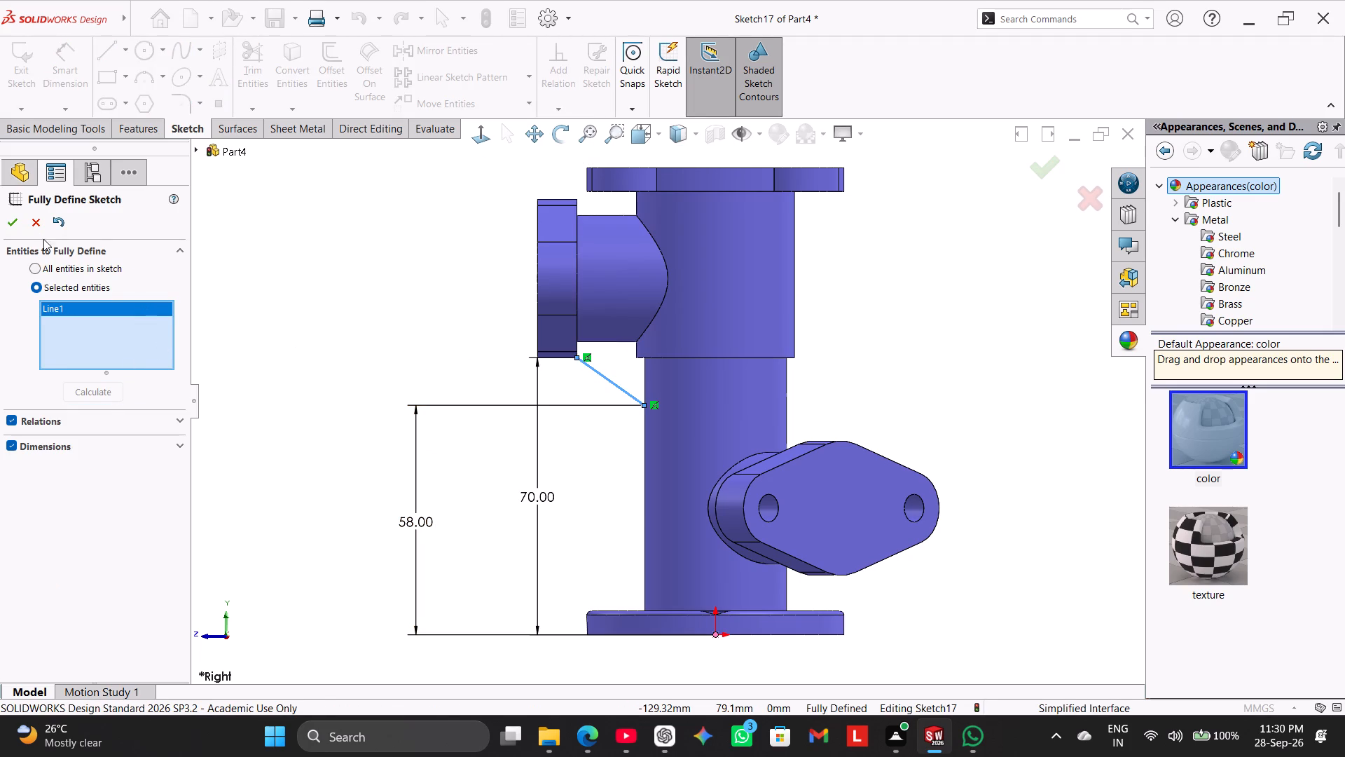
pyautogui.click(17, 226)
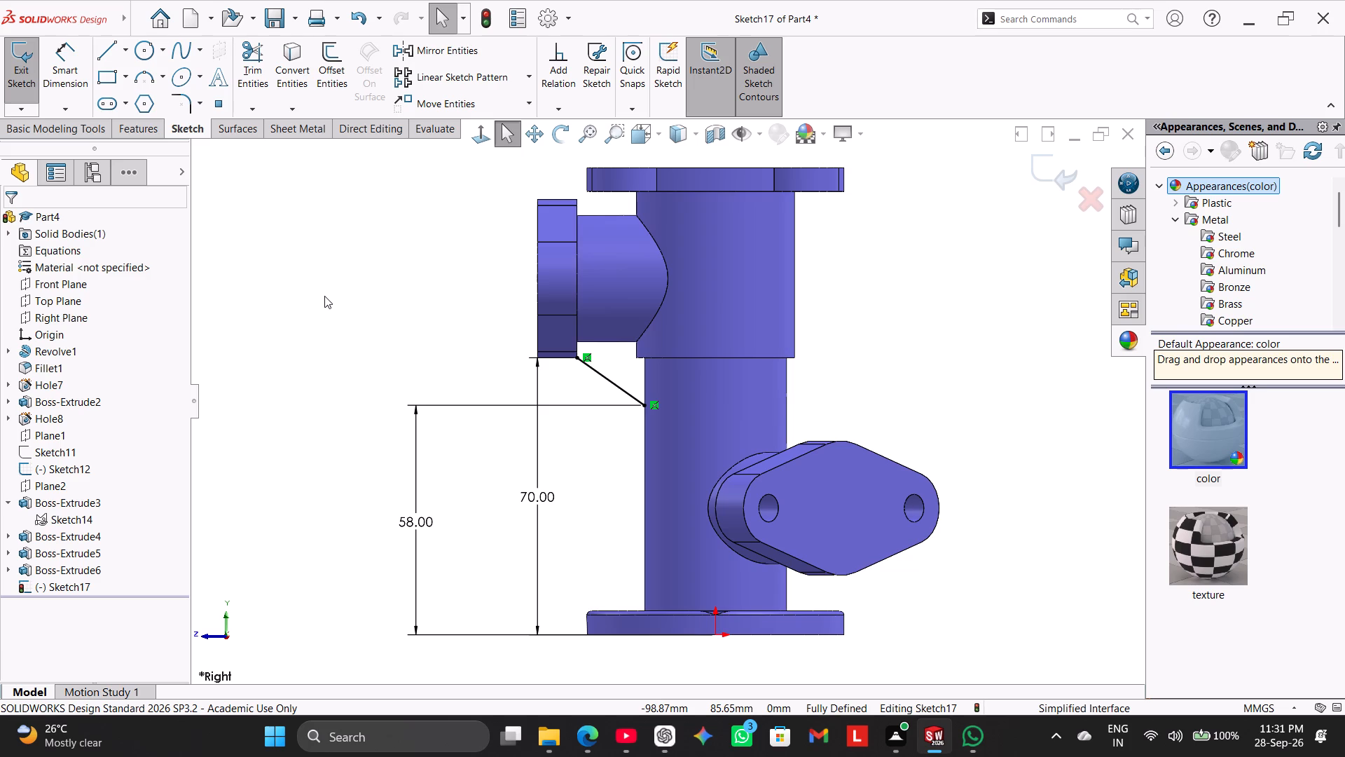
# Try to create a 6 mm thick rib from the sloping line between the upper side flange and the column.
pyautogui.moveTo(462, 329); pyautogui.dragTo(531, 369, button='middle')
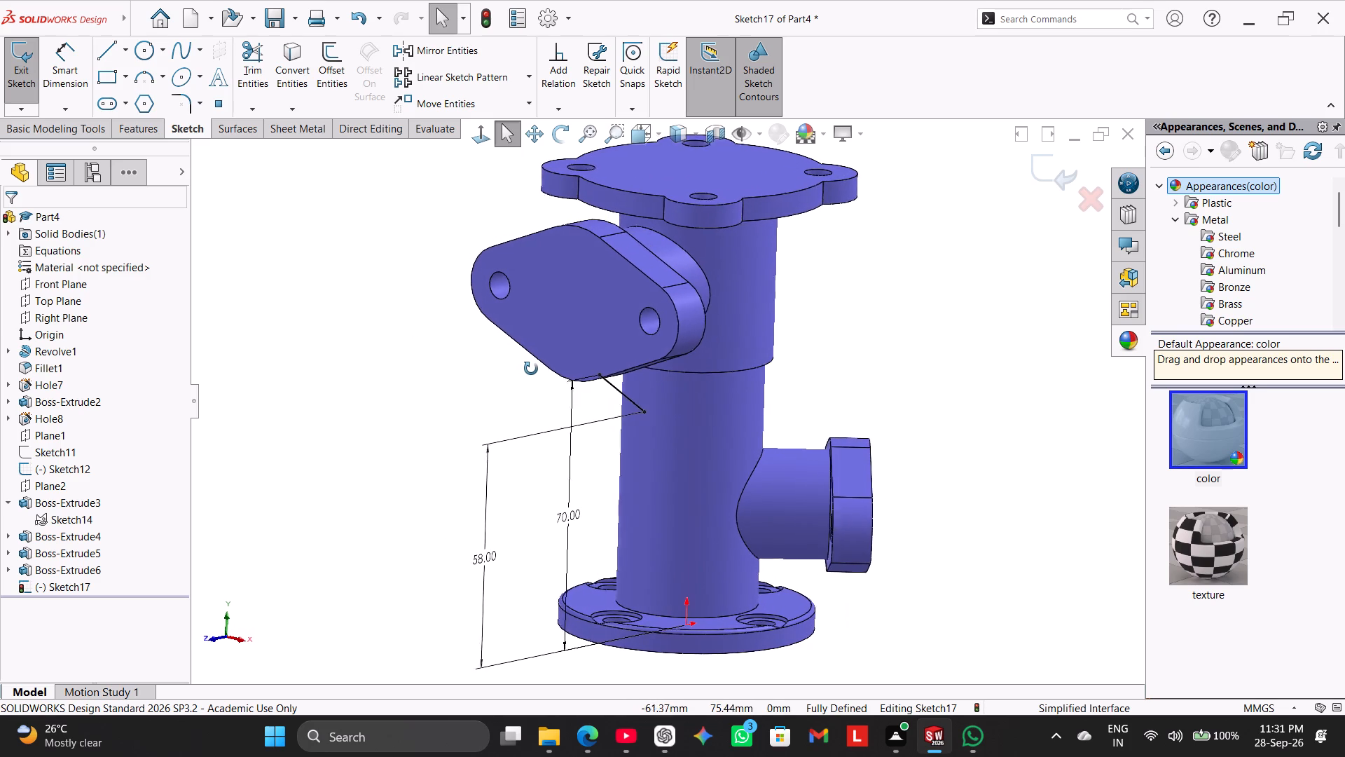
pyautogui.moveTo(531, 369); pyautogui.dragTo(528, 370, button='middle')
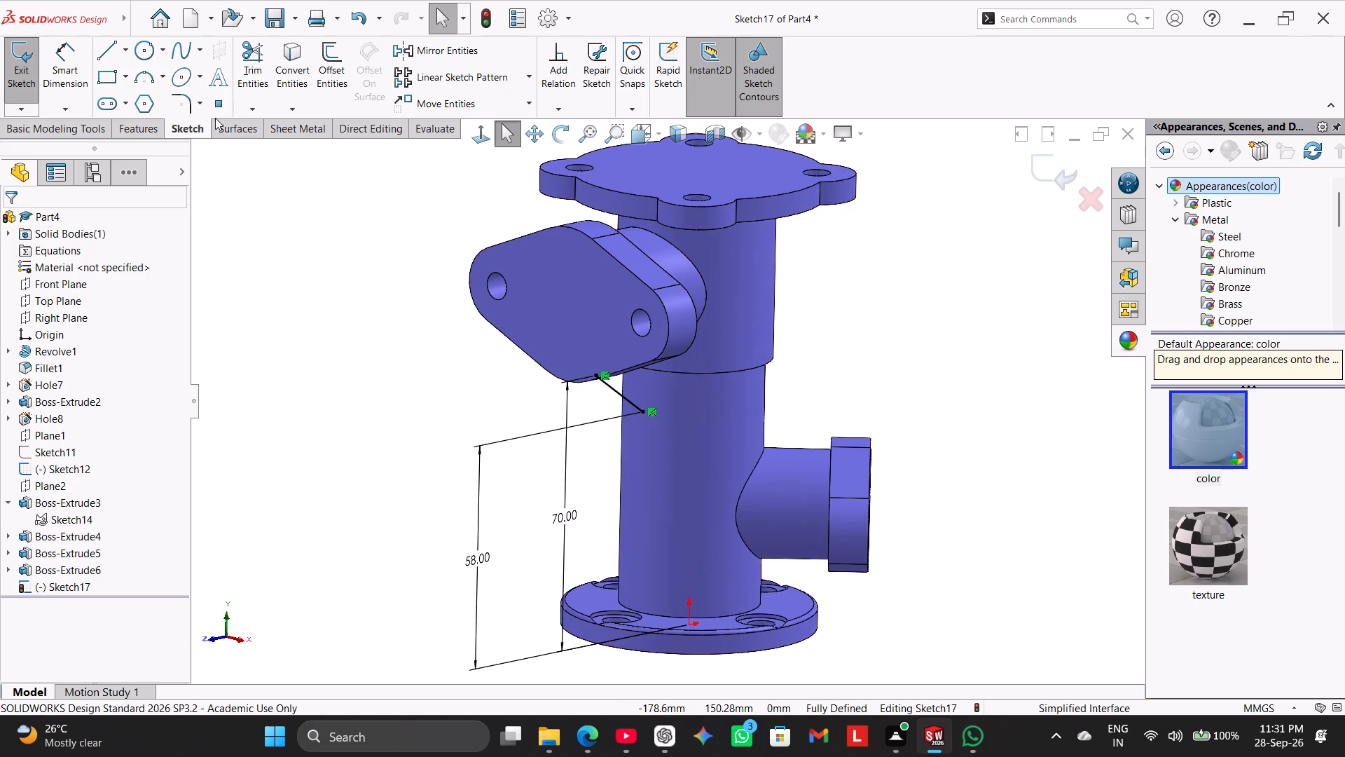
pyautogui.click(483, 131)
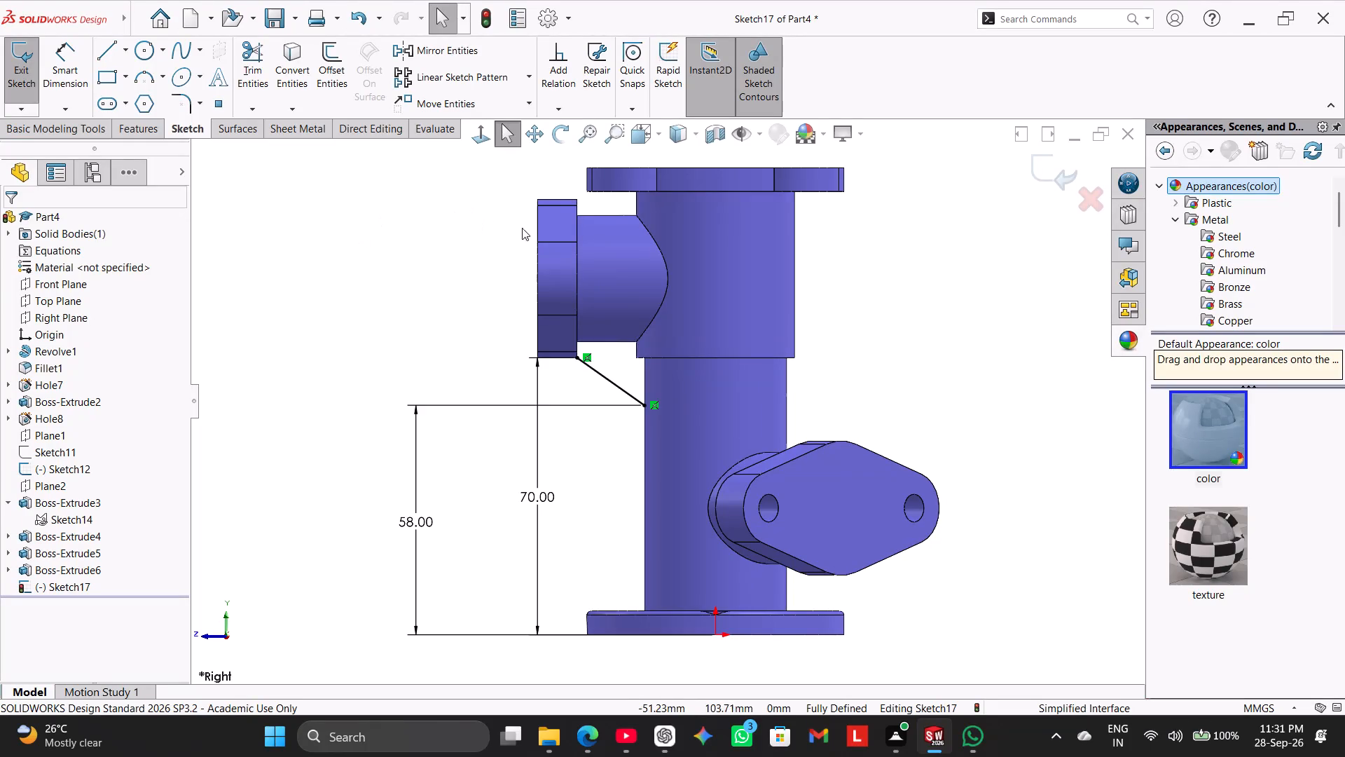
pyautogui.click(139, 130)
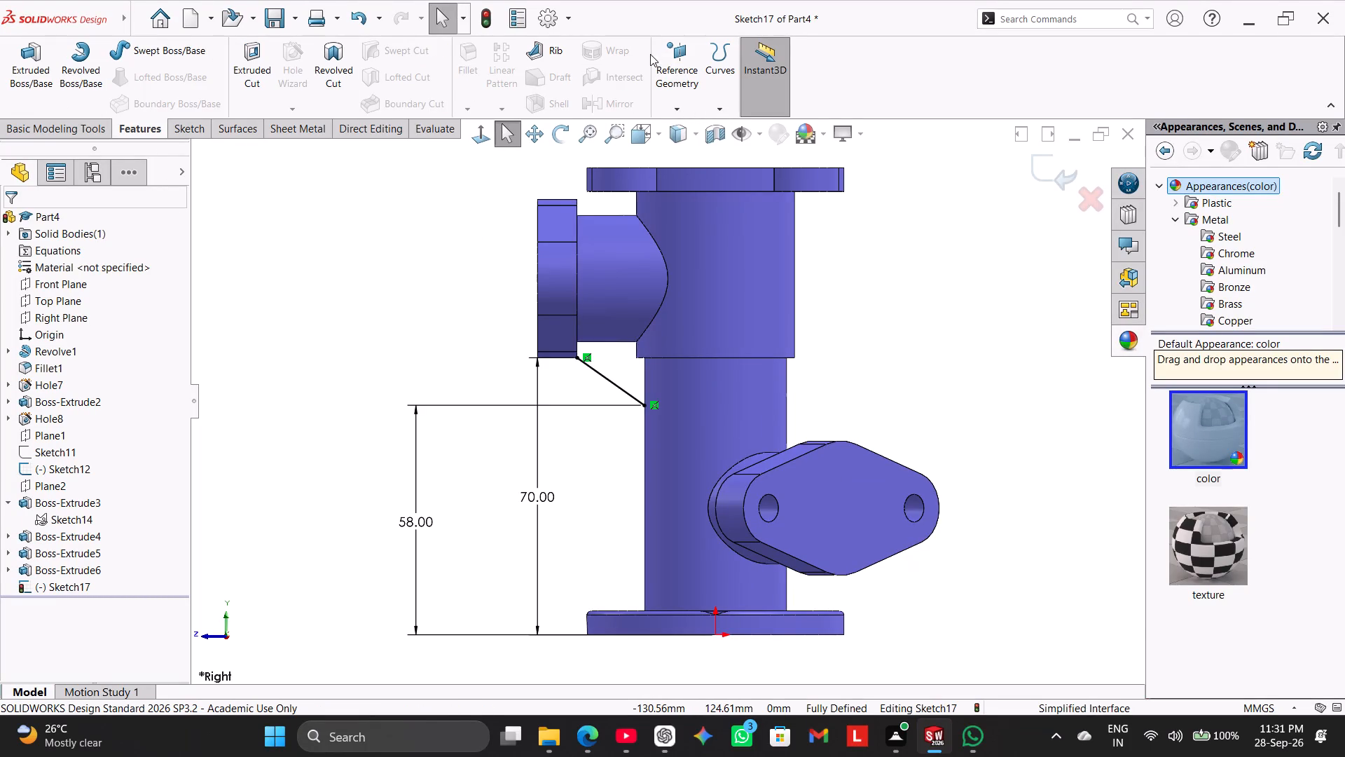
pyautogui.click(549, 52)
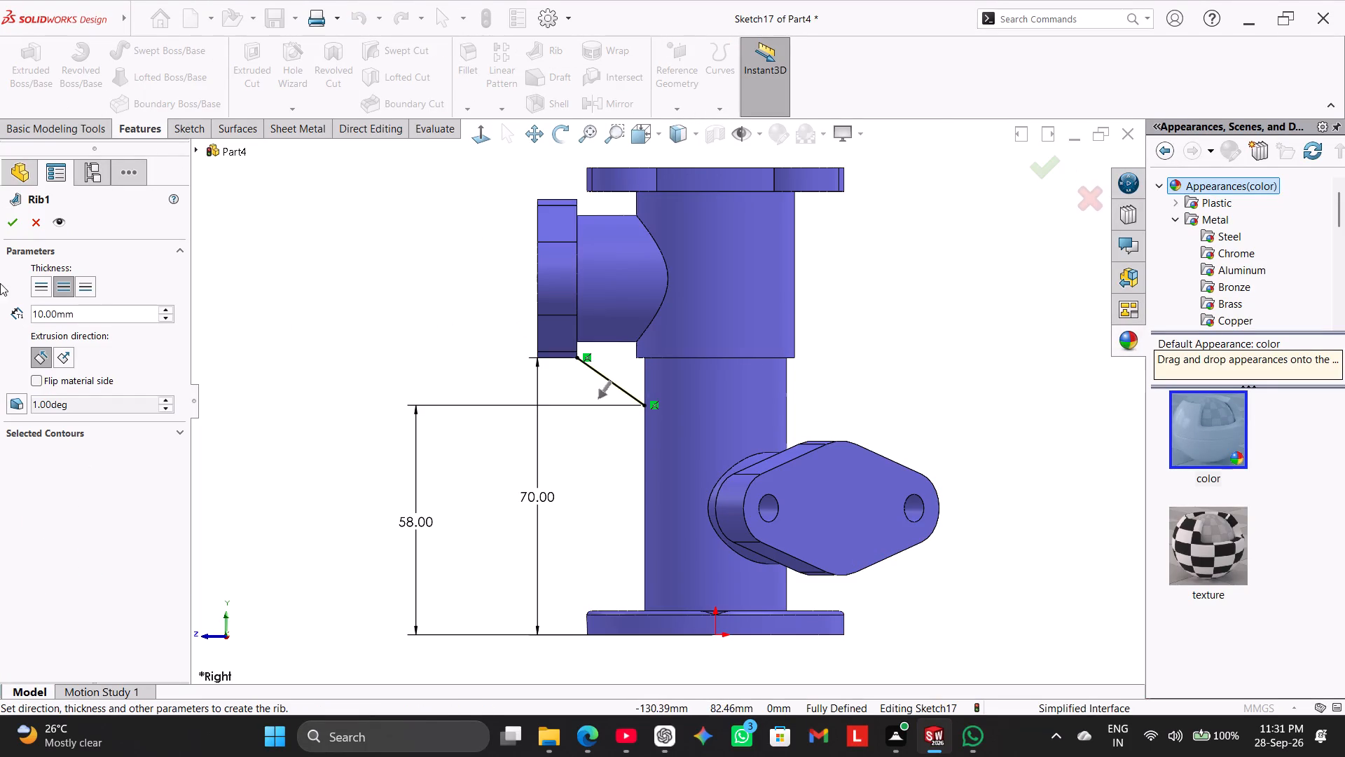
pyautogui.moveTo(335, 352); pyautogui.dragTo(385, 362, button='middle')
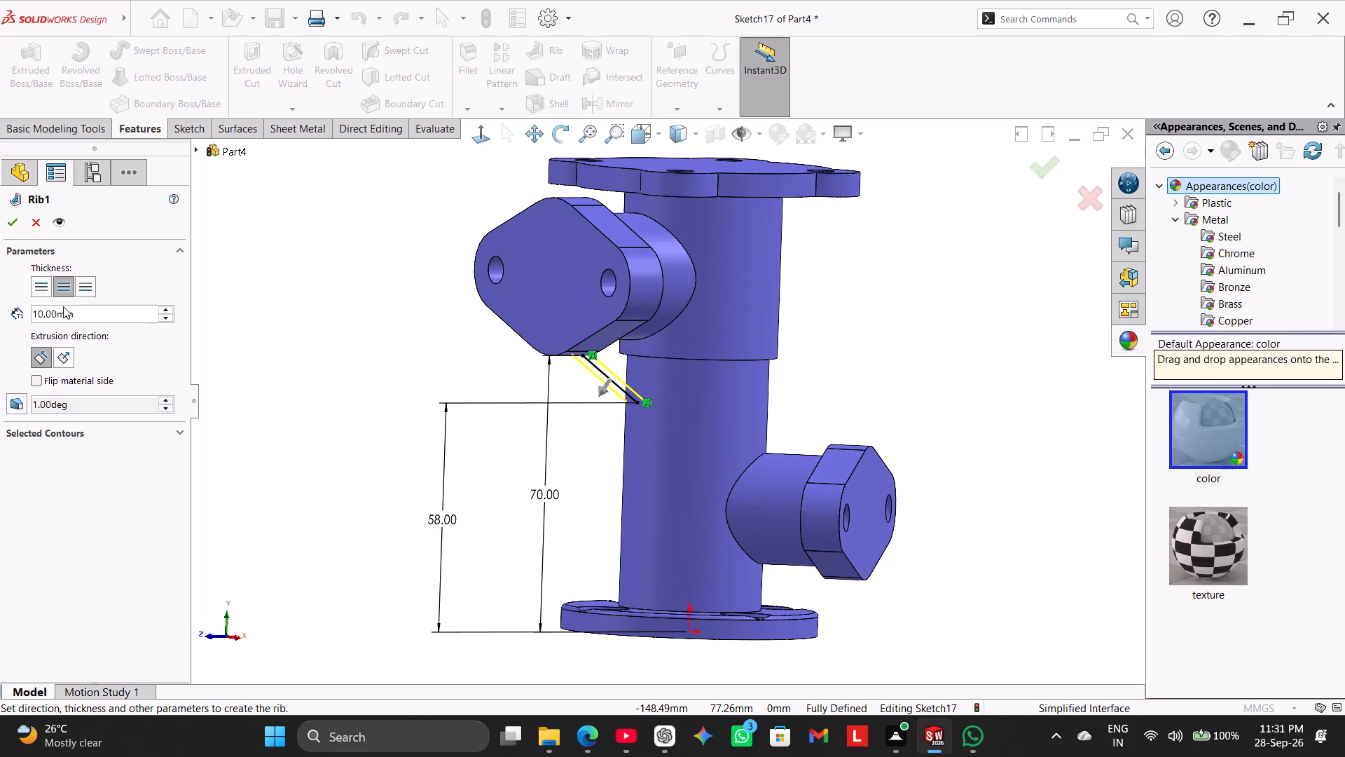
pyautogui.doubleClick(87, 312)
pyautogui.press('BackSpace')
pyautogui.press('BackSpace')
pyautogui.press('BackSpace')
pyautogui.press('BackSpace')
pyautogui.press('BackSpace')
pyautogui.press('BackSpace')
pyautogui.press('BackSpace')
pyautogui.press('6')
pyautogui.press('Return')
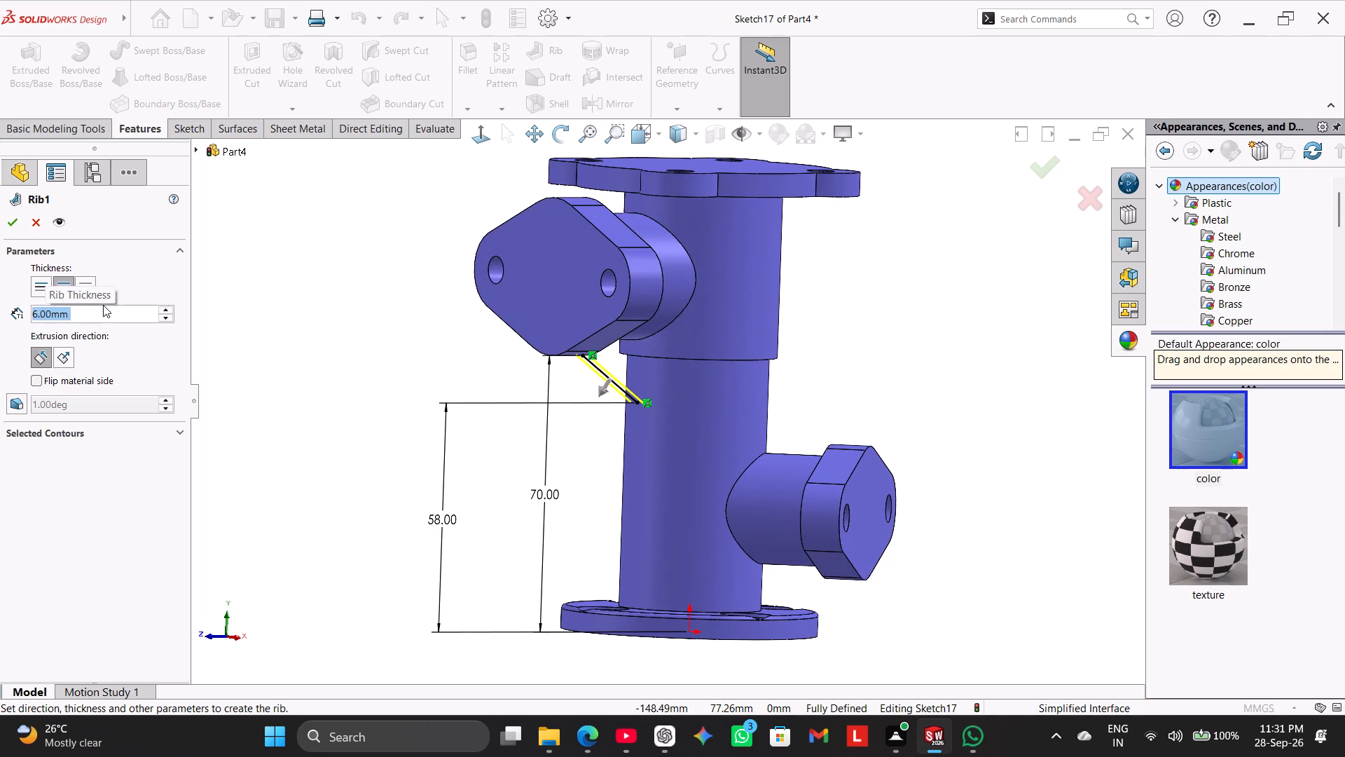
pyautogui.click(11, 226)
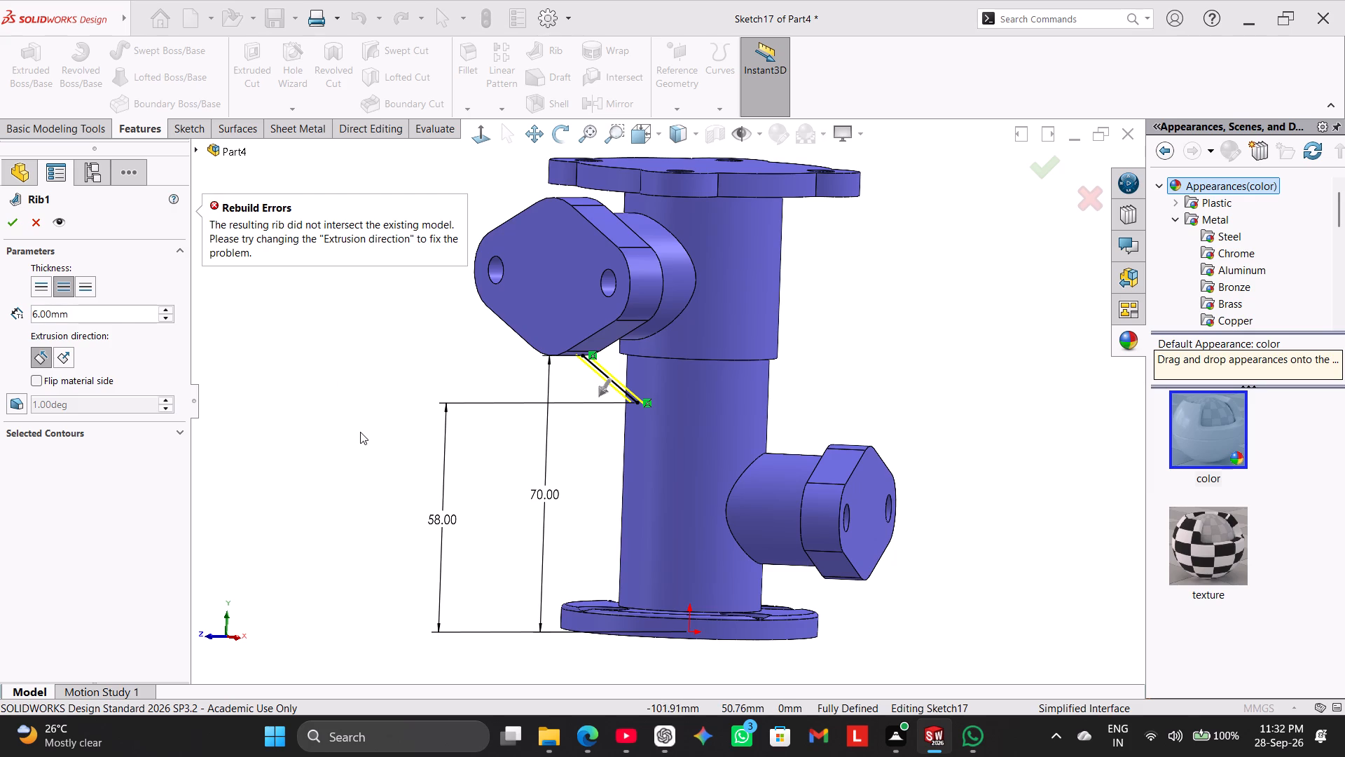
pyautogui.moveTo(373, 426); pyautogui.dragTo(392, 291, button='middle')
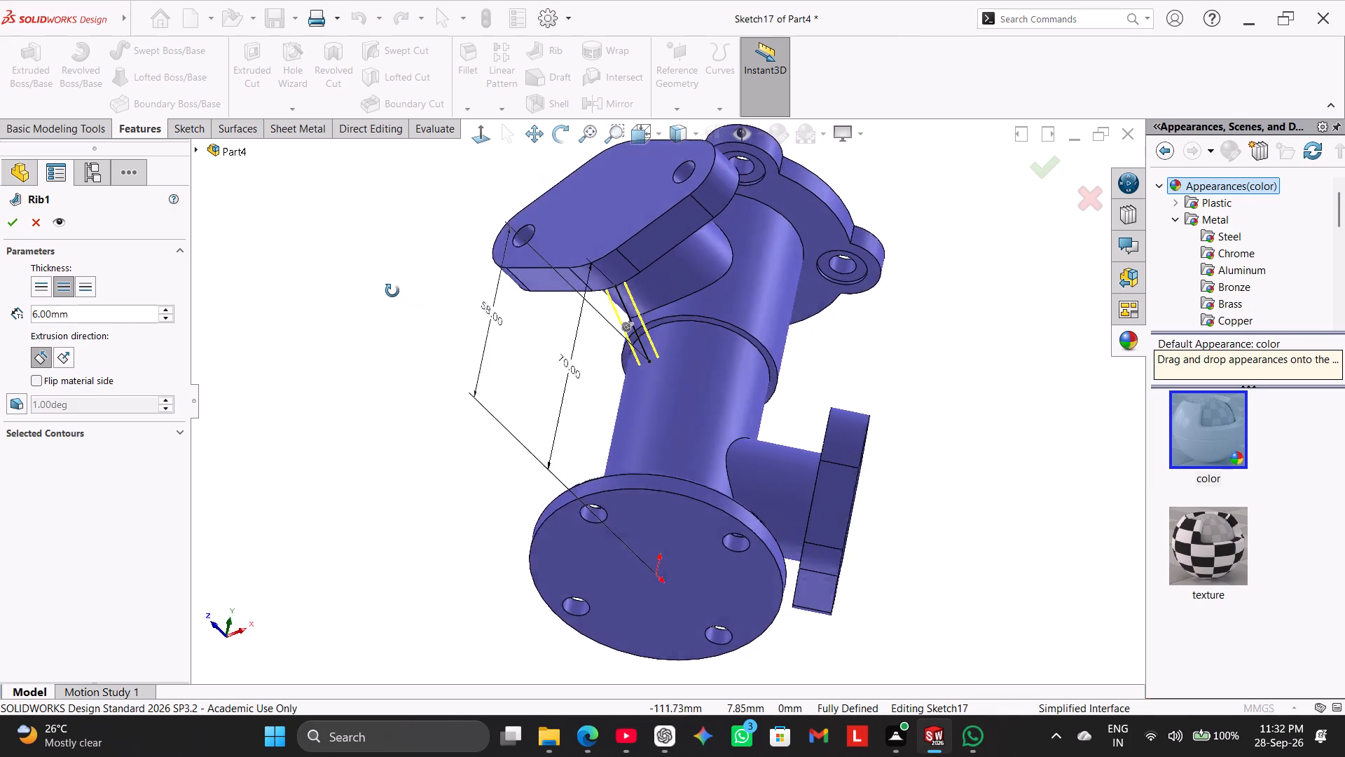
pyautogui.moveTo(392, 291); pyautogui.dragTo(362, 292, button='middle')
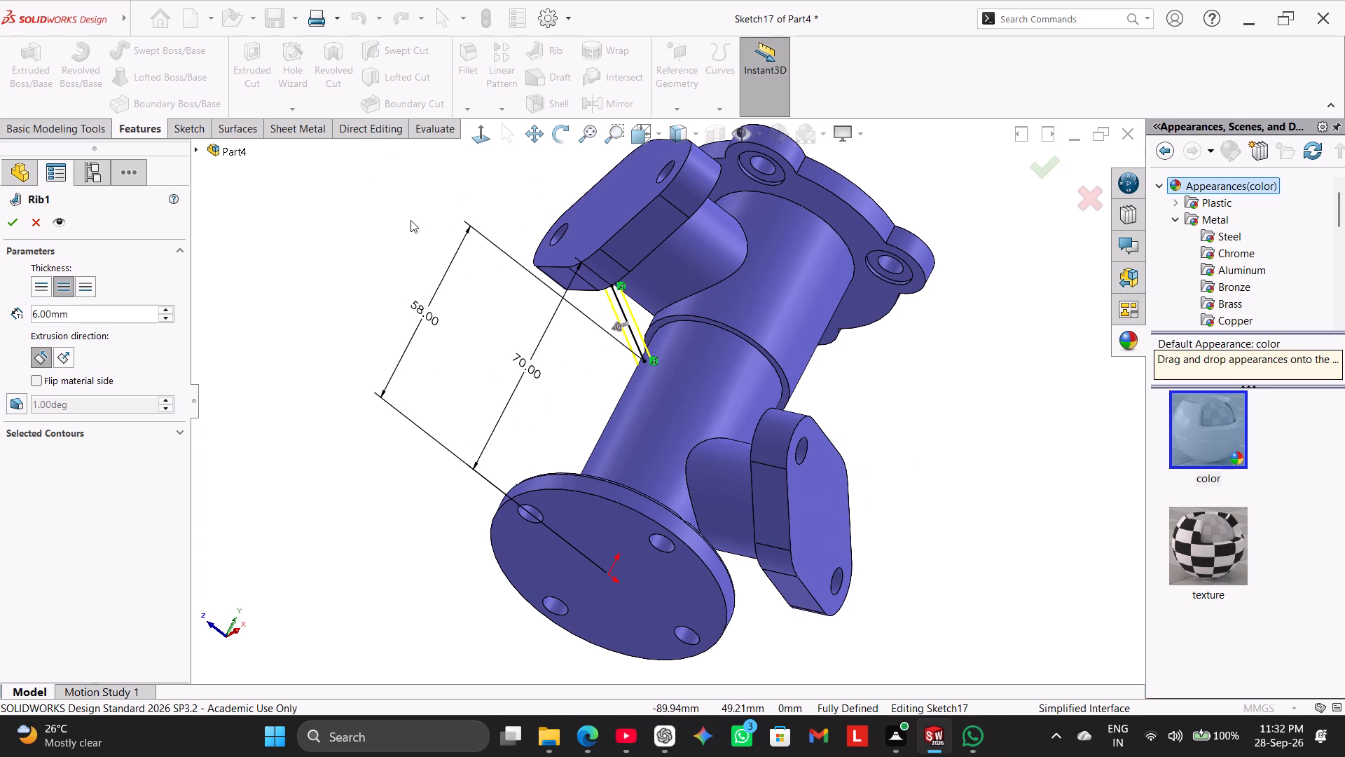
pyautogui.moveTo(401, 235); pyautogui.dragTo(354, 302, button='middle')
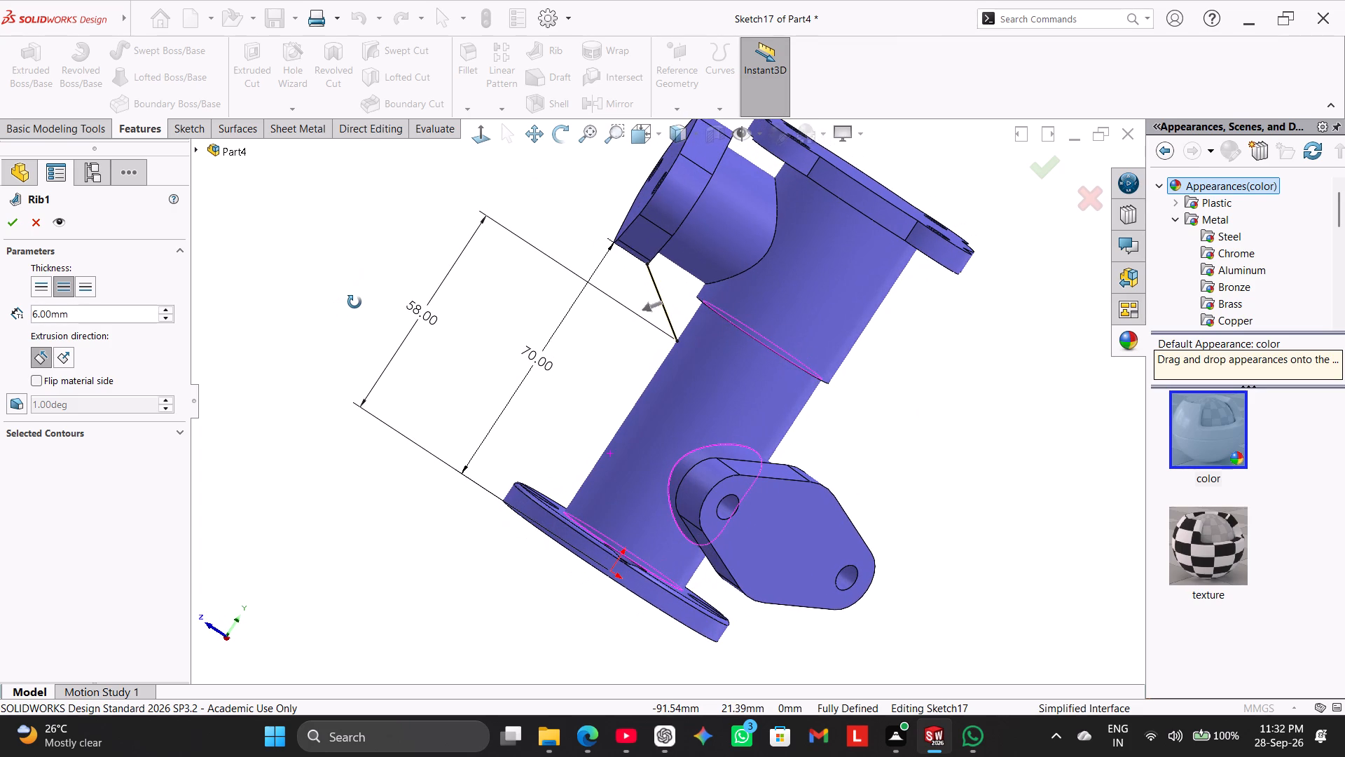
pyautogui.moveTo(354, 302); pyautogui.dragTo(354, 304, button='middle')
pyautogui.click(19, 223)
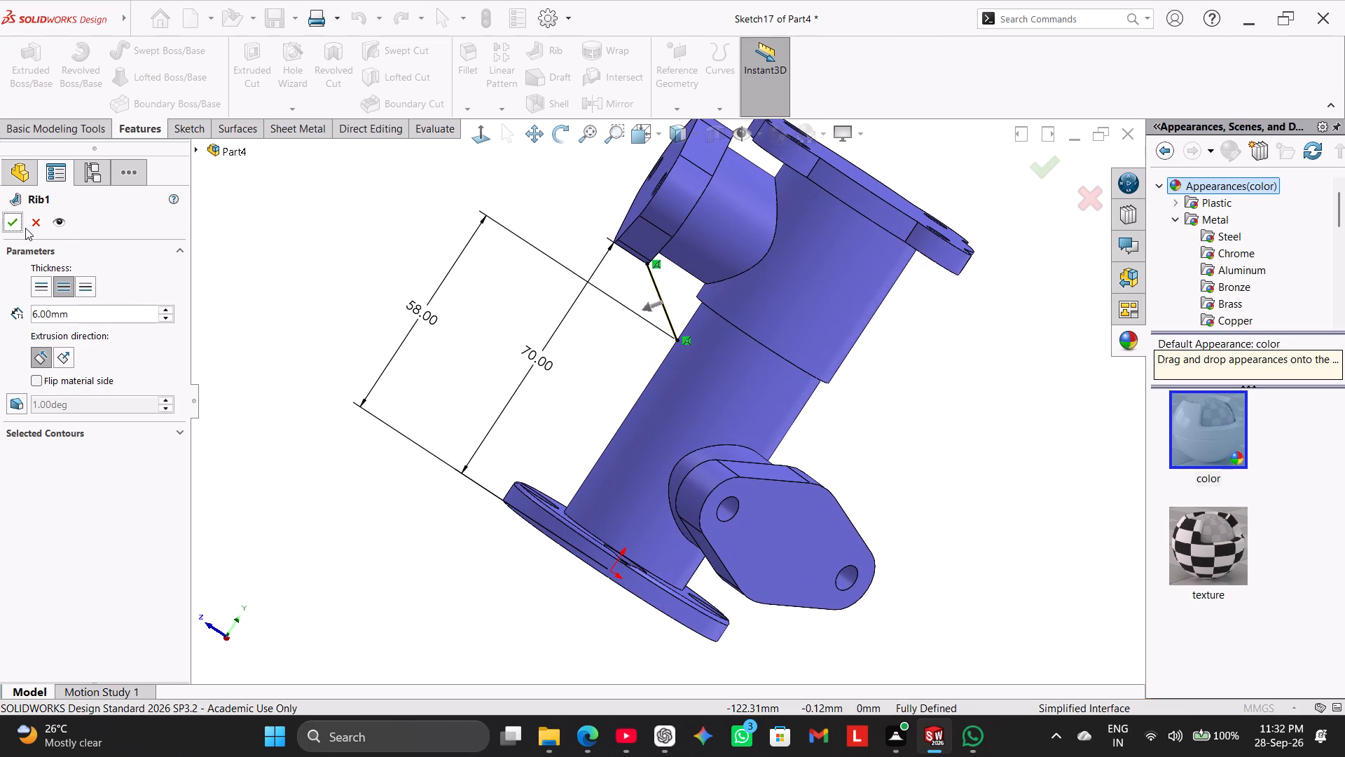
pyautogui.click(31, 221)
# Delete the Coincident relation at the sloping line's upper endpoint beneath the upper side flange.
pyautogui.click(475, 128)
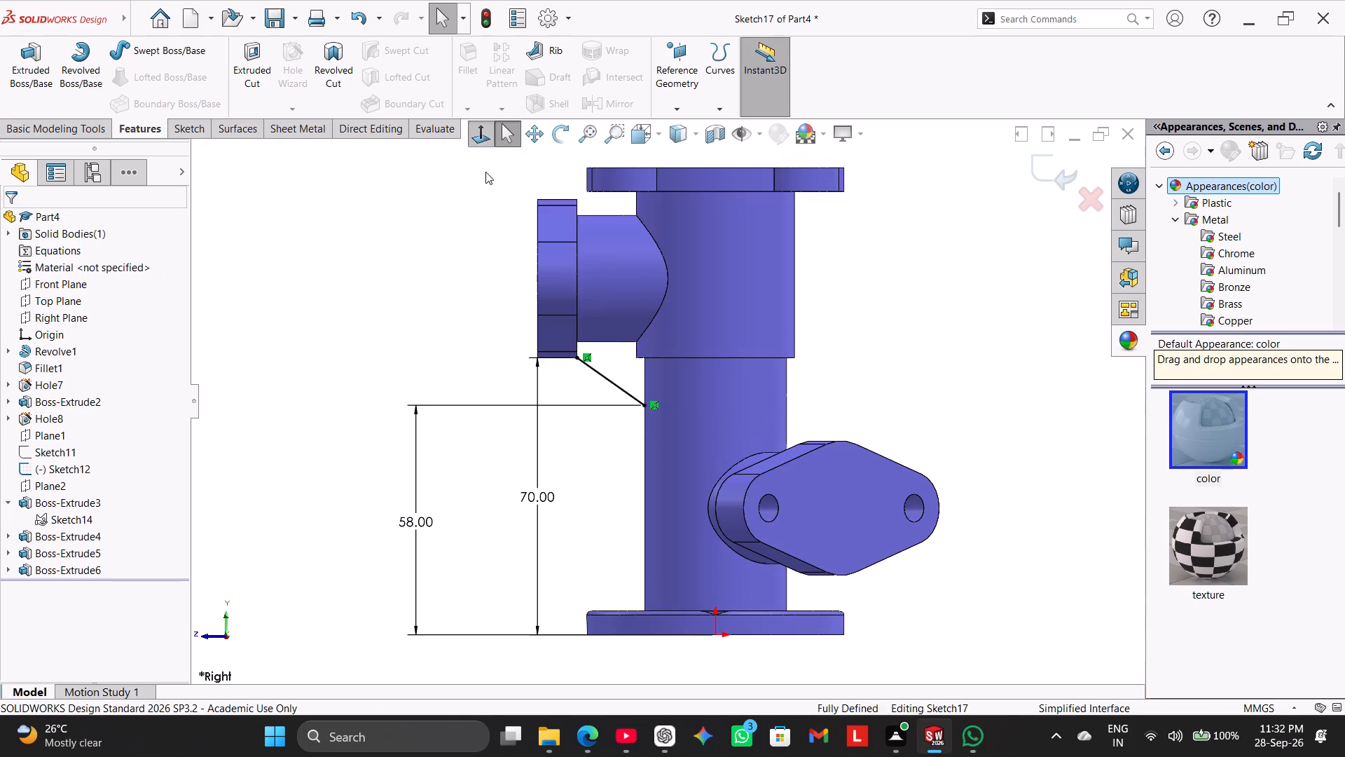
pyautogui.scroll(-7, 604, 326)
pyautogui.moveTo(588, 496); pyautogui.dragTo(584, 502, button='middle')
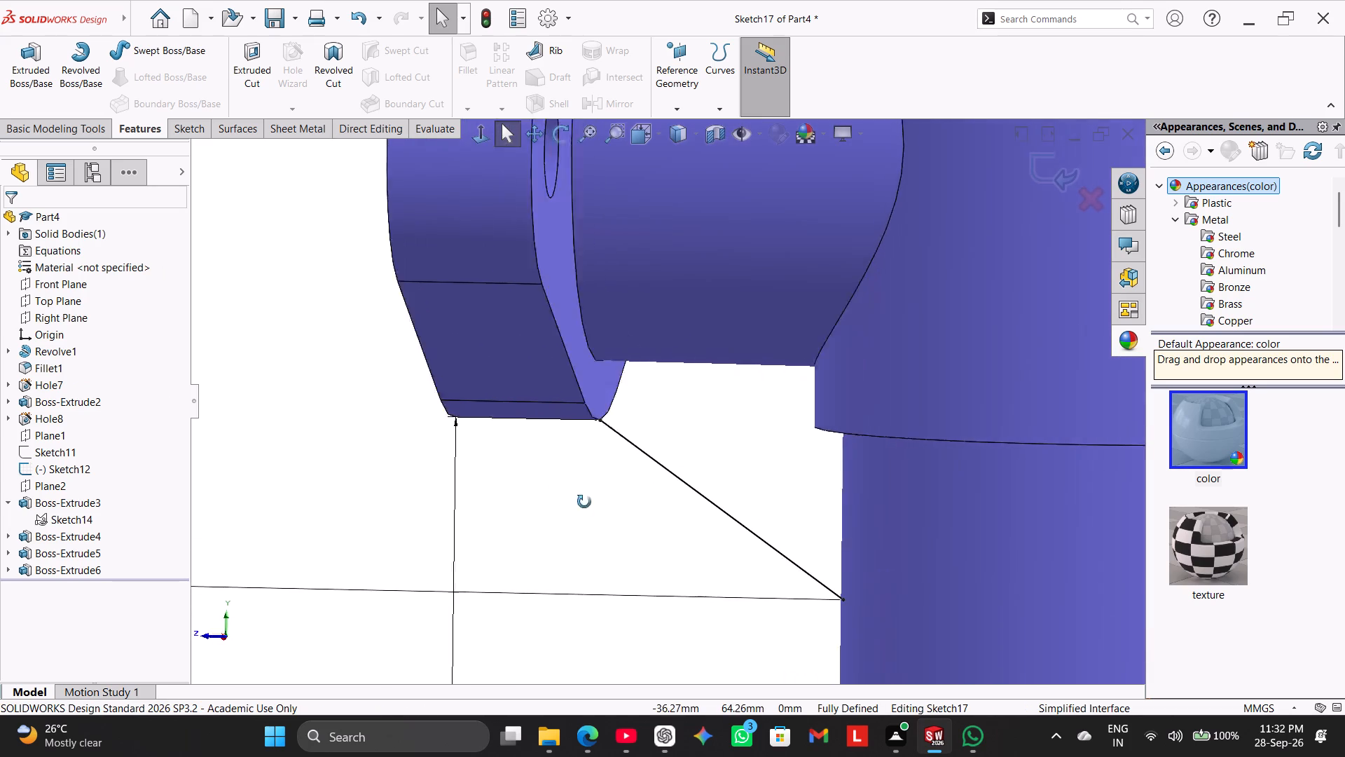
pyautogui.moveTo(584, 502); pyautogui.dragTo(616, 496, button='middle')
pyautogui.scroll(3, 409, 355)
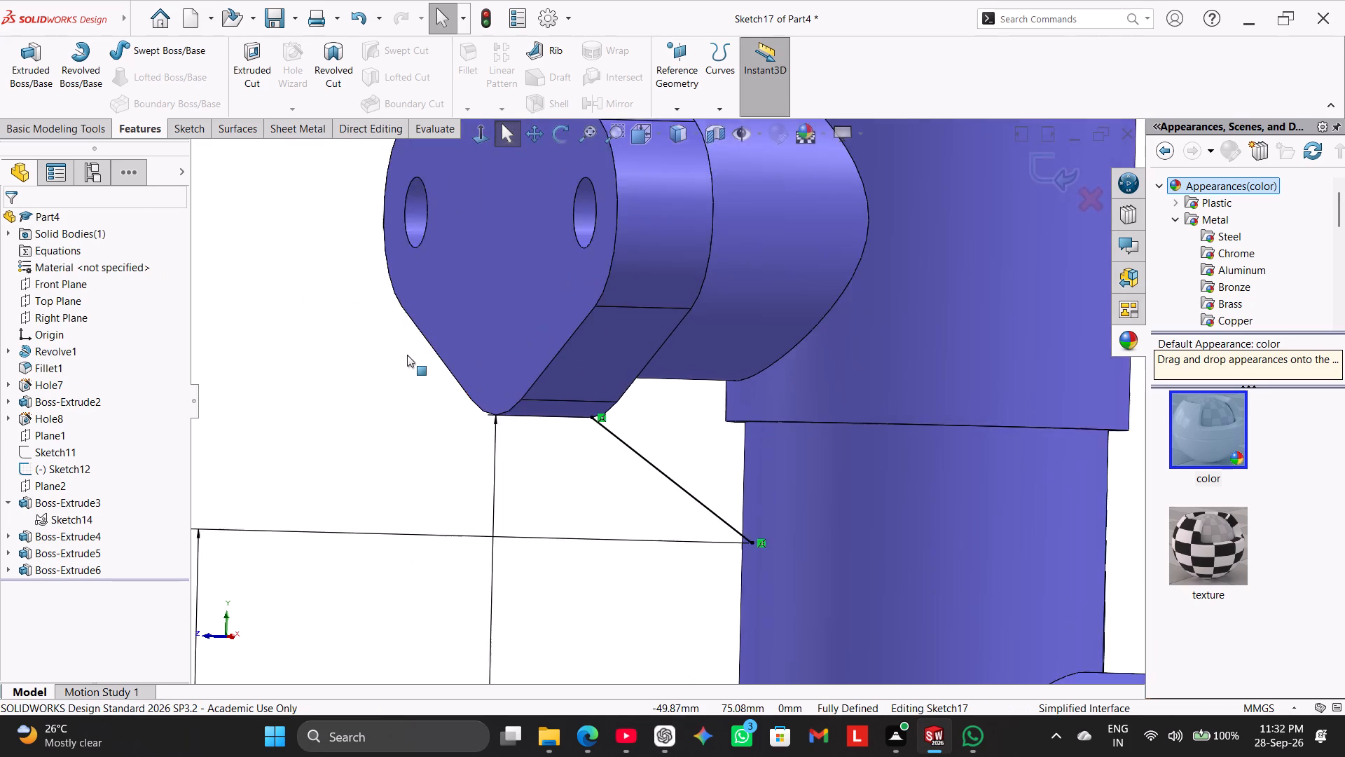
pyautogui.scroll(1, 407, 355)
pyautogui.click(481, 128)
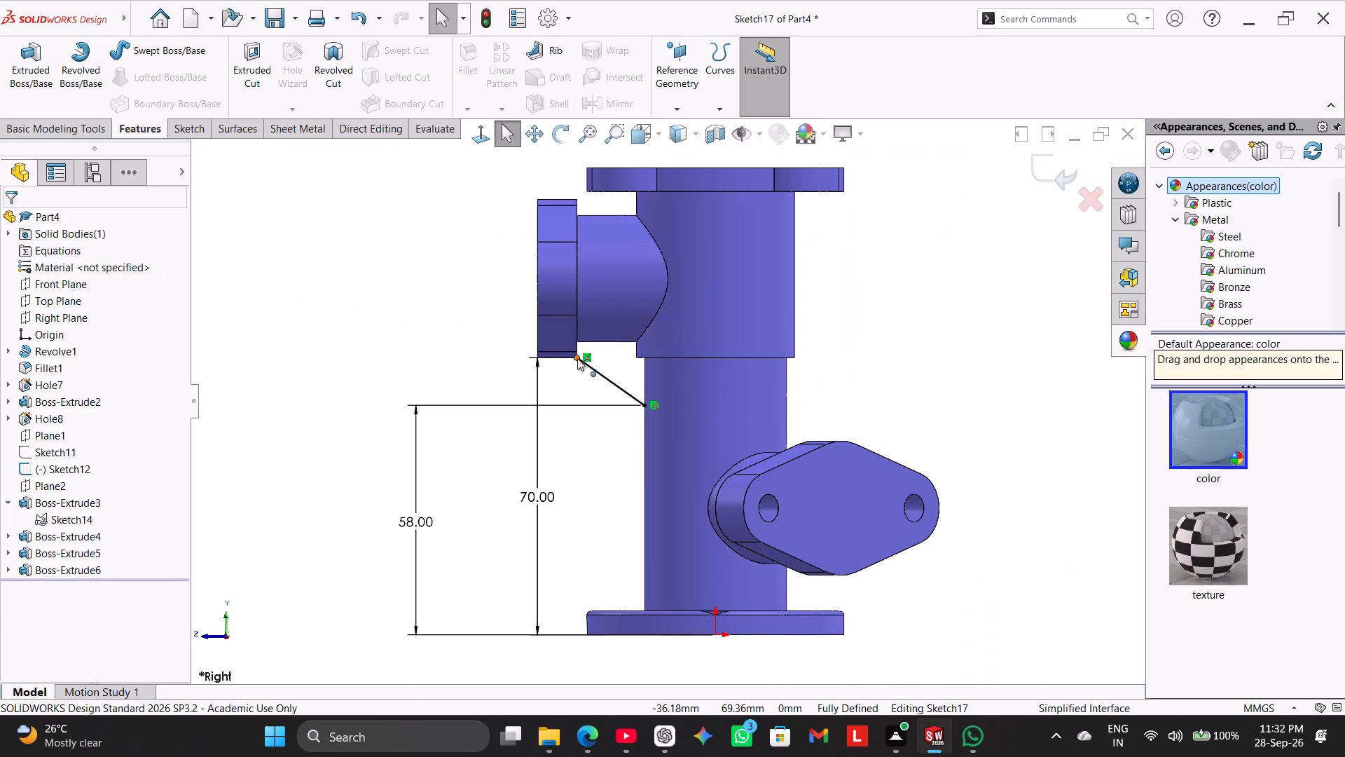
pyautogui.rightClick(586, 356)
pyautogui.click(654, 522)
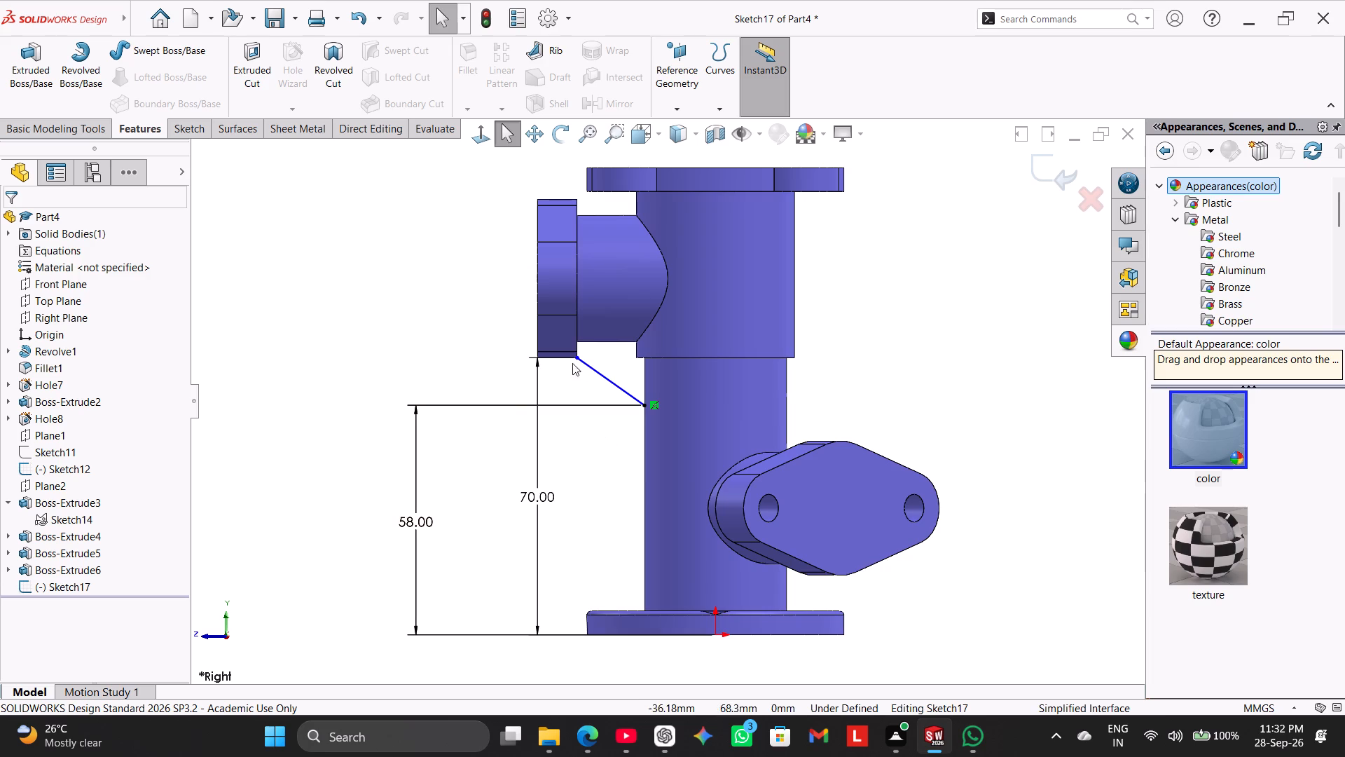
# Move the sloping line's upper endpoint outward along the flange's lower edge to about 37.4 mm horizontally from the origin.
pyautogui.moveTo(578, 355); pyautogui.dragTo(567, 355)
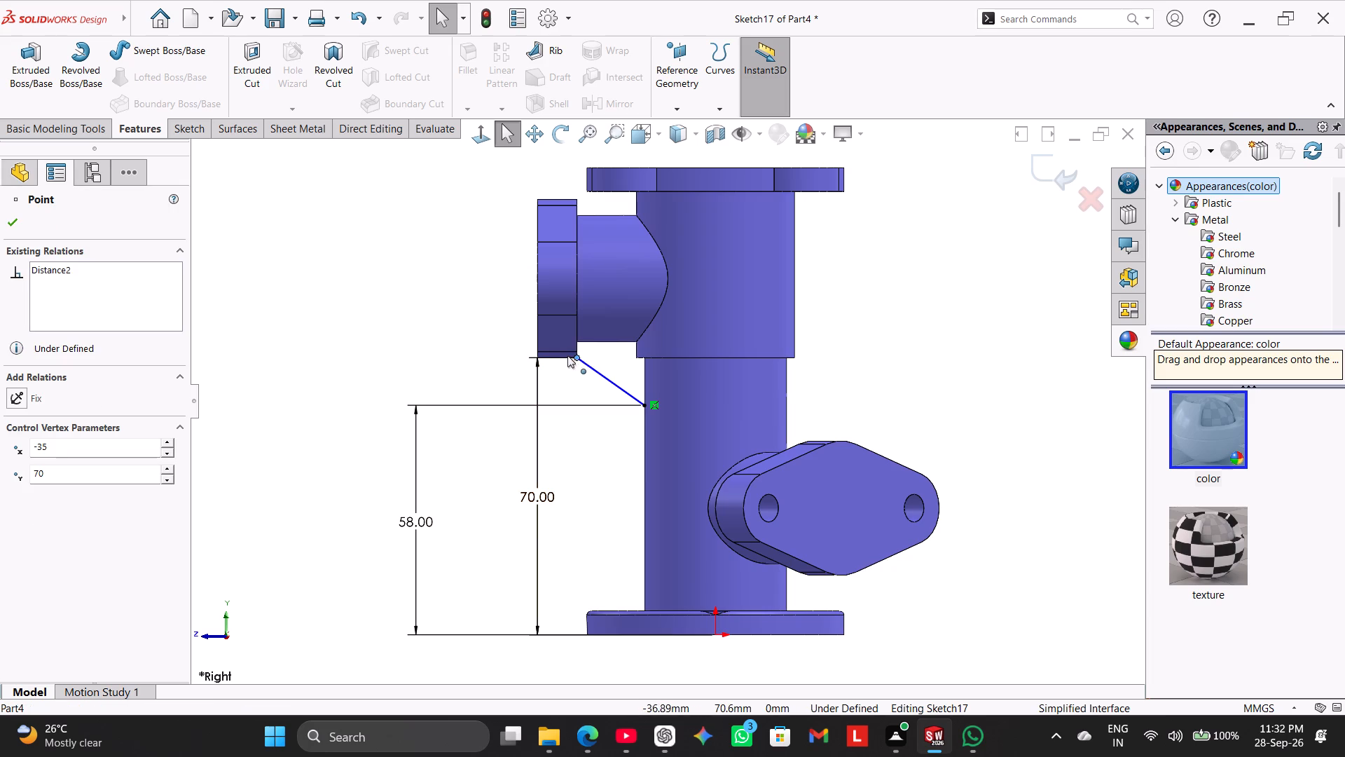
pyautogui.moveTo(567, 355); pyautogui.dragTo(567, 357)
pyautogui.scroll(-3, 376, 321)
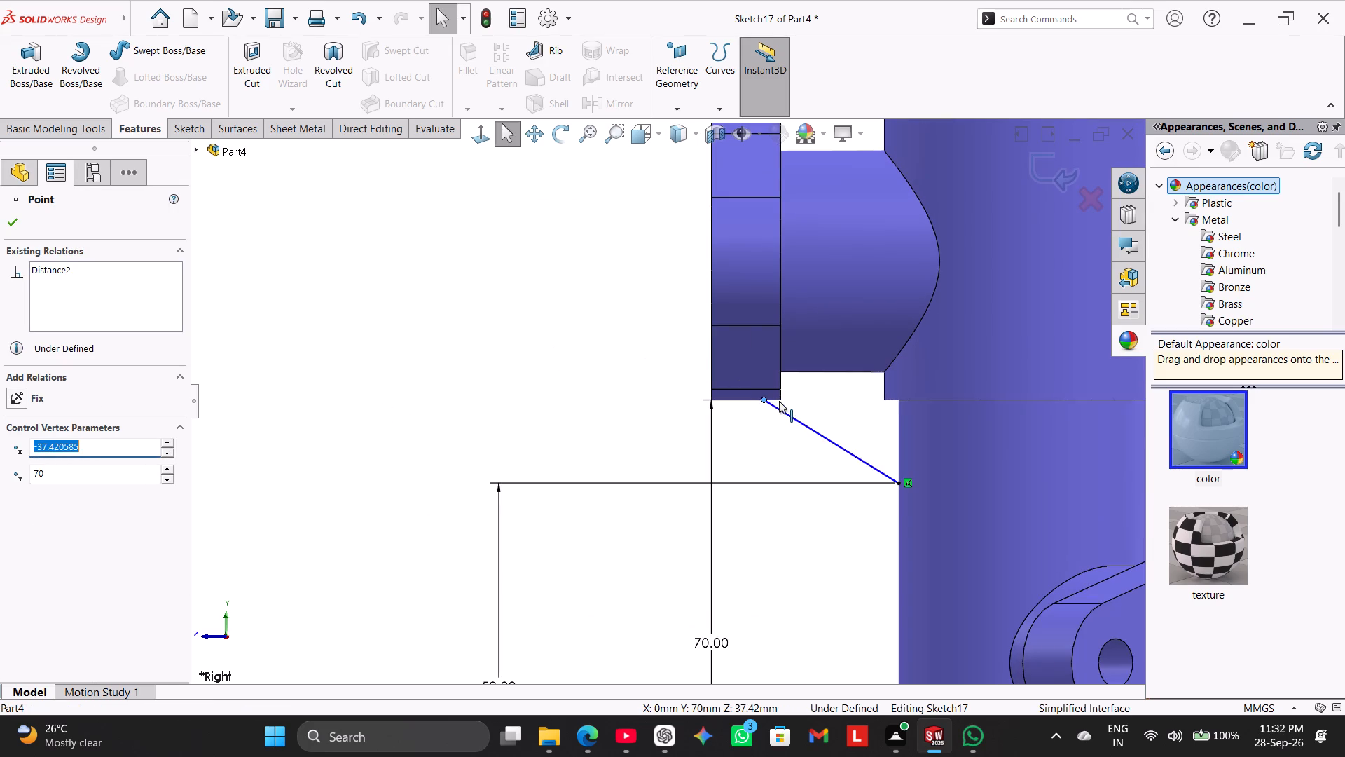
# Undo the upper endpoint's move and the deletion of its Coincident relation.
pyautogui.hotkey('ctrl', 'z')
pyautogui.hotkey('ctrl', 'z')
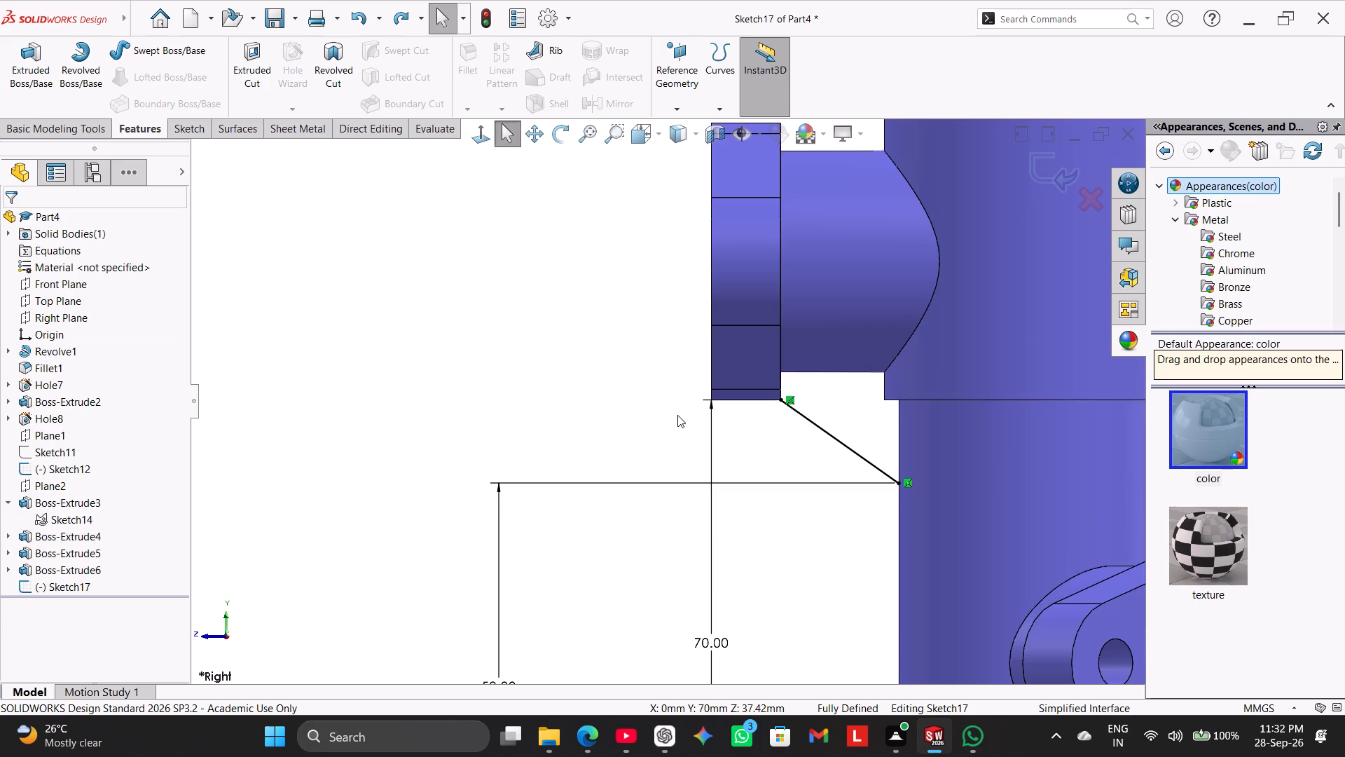
# Sketch a line about 1.3 mm long from the sloping line's upper endpoint outward along the upper side flange's lower edge.
pyautogui.scroll(-1, 642, 329)
pyautogui.click(193, 127)
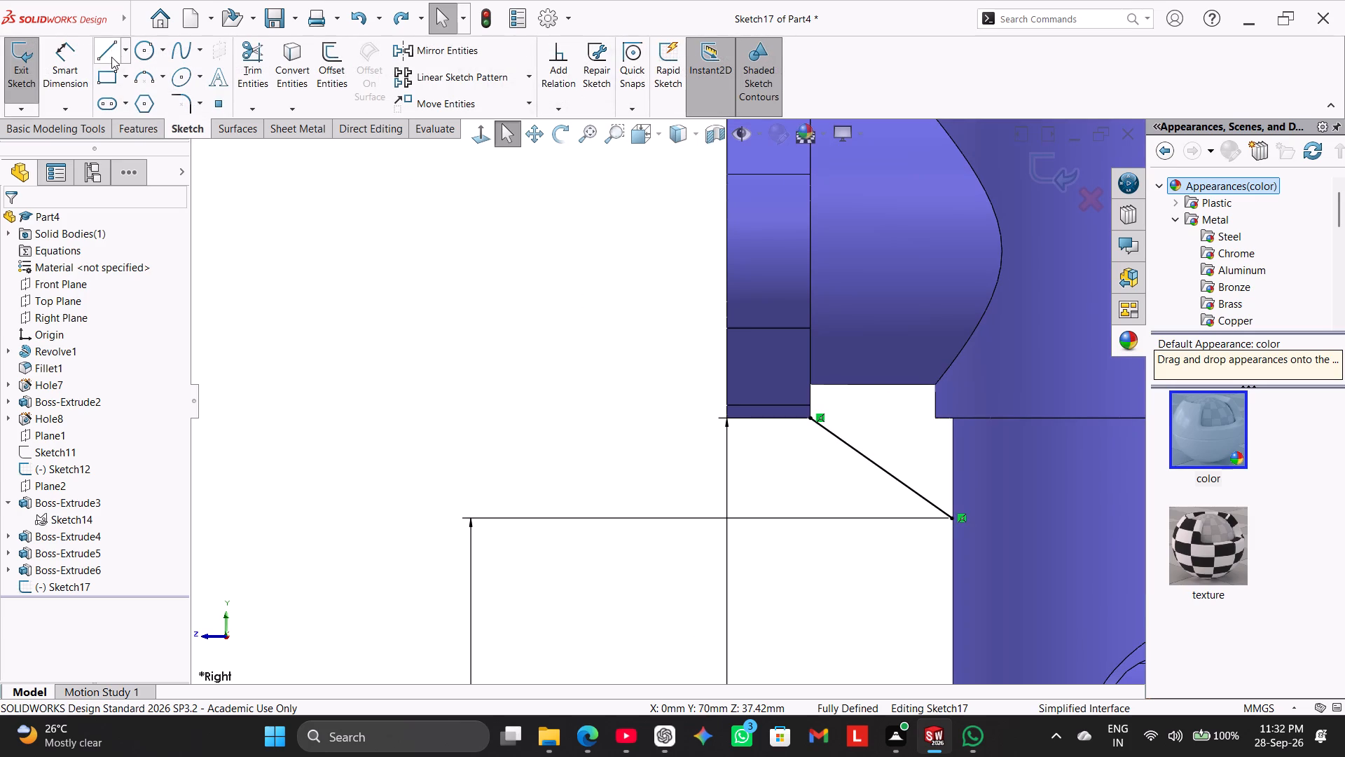
pyautogui.click(118, 48)
pyautogui.scroll(-3, 987, 371)
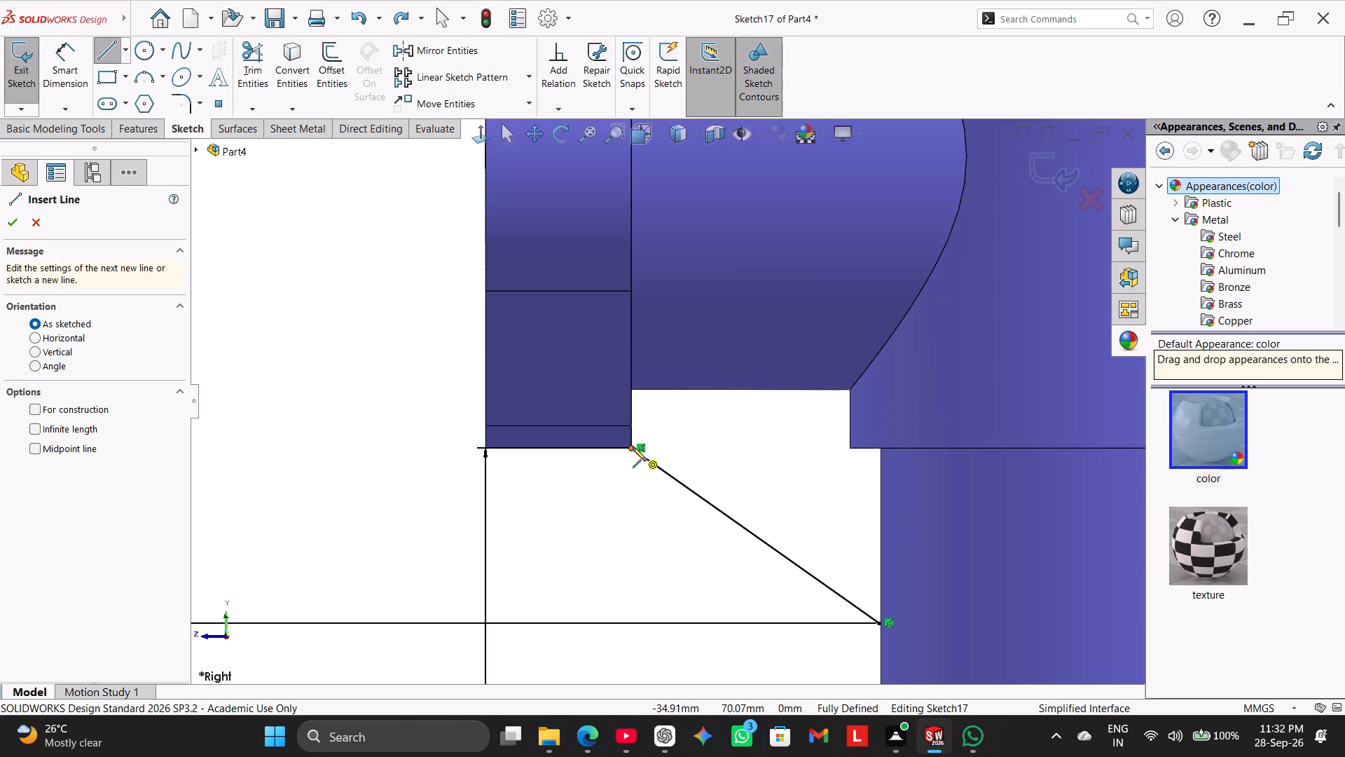
pyautogui.click(632, 447)
pyautogui.click(613, 449)
pyautogui.rightClick(623, 500)
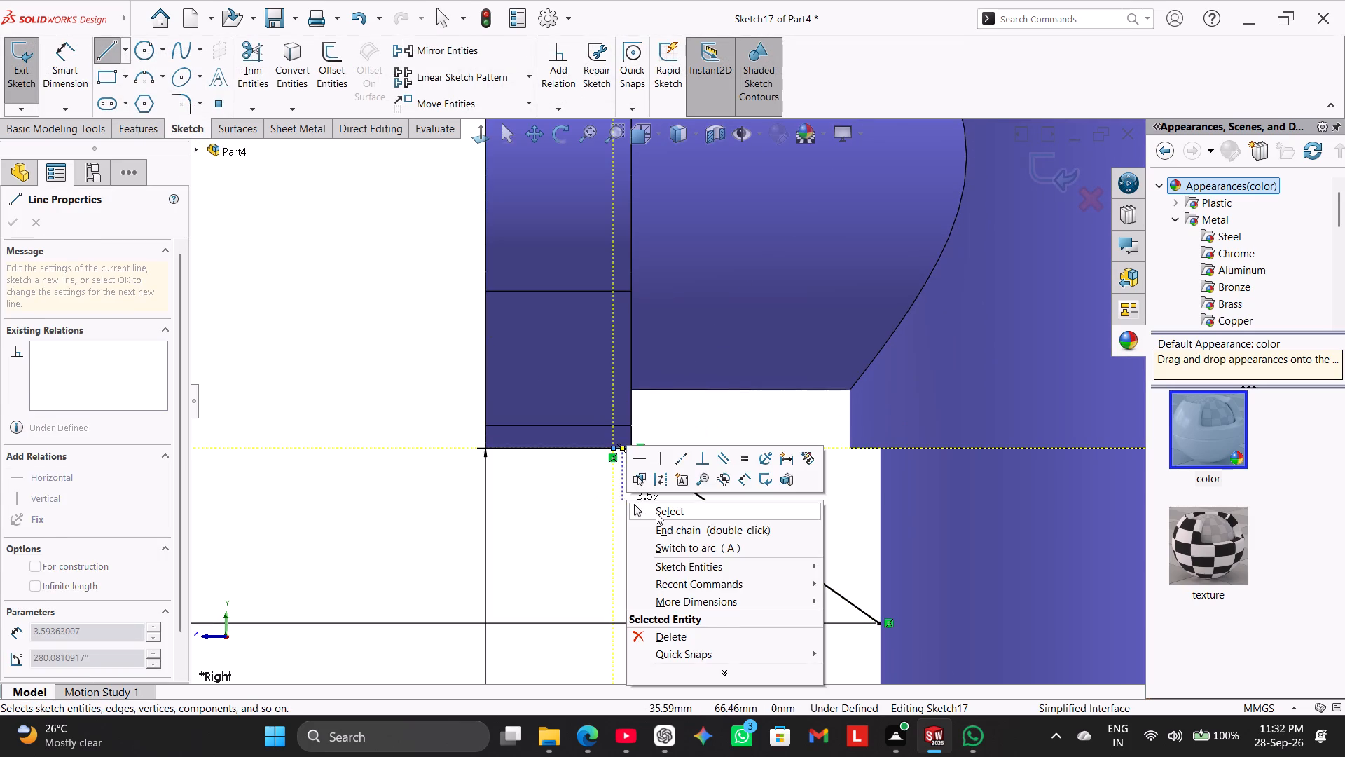
pyautogui.click(656, 512)
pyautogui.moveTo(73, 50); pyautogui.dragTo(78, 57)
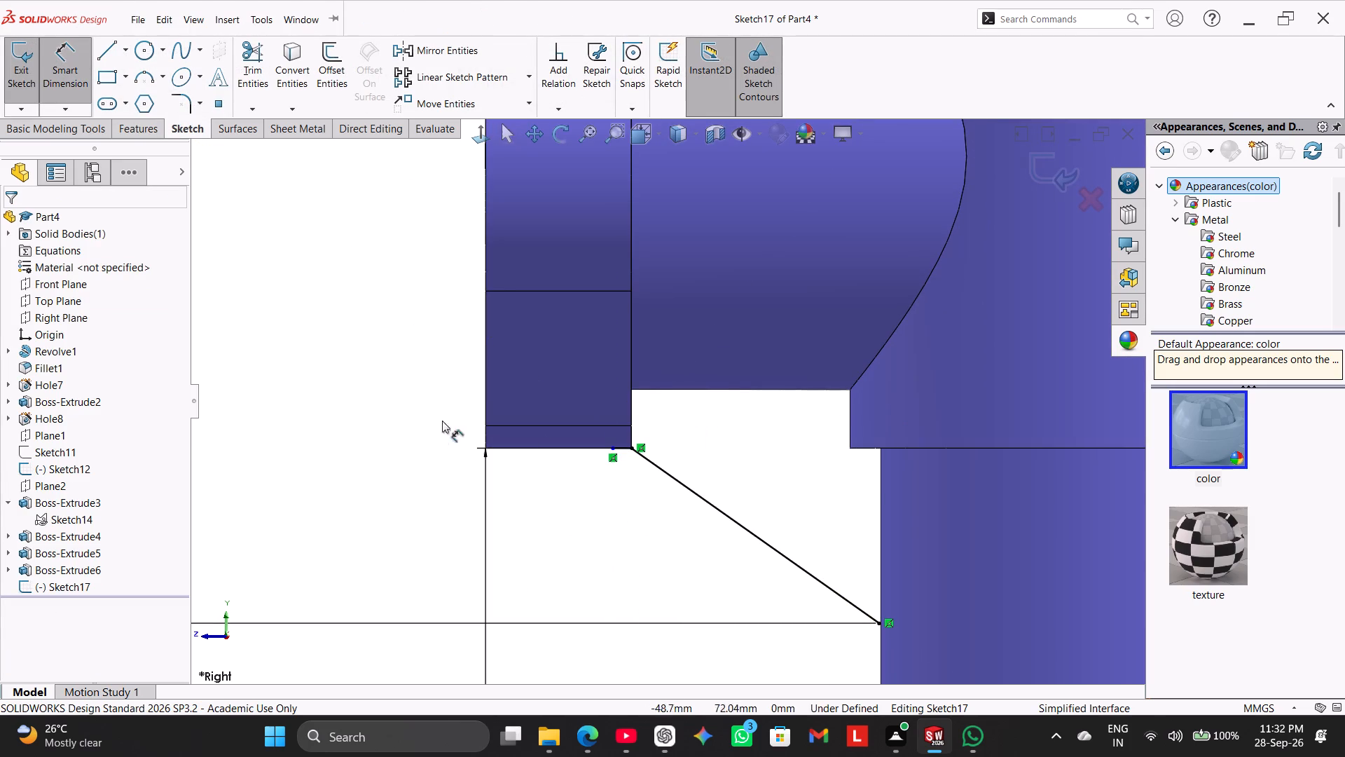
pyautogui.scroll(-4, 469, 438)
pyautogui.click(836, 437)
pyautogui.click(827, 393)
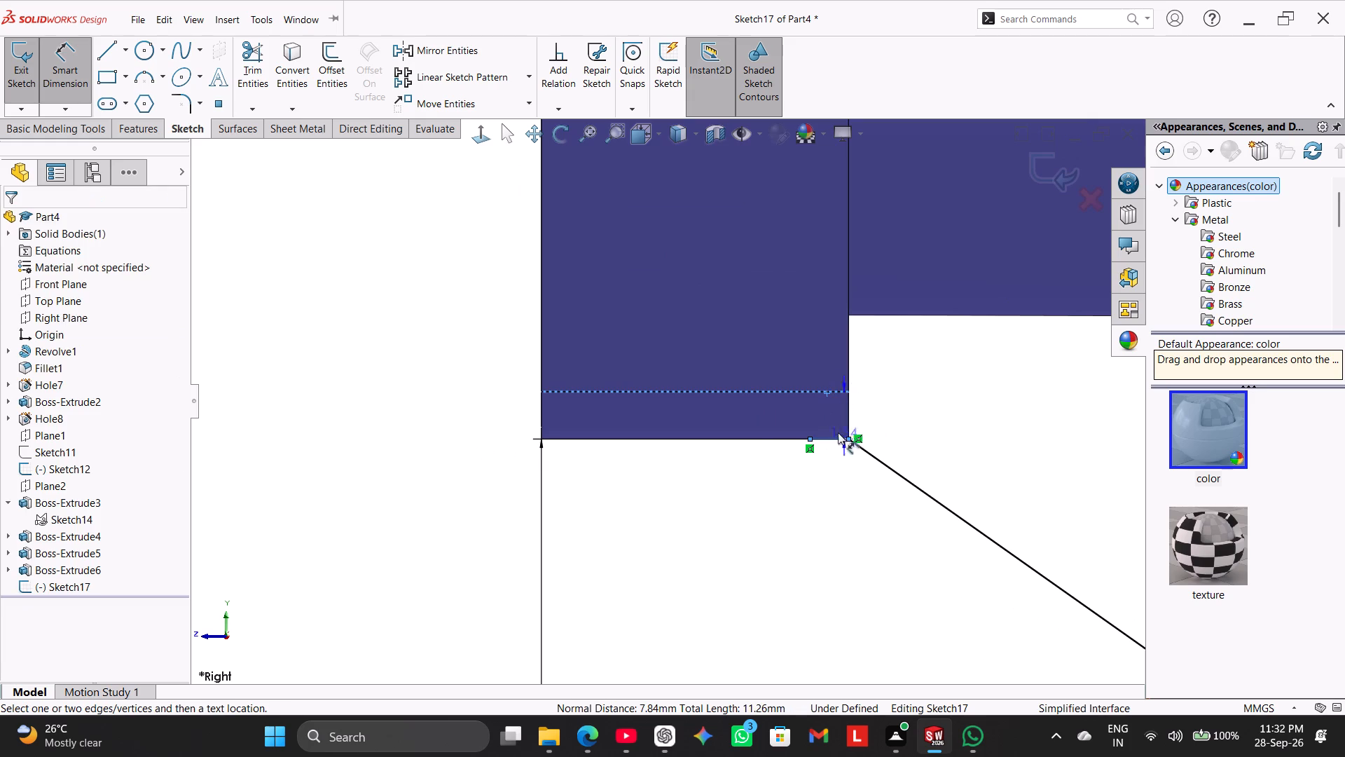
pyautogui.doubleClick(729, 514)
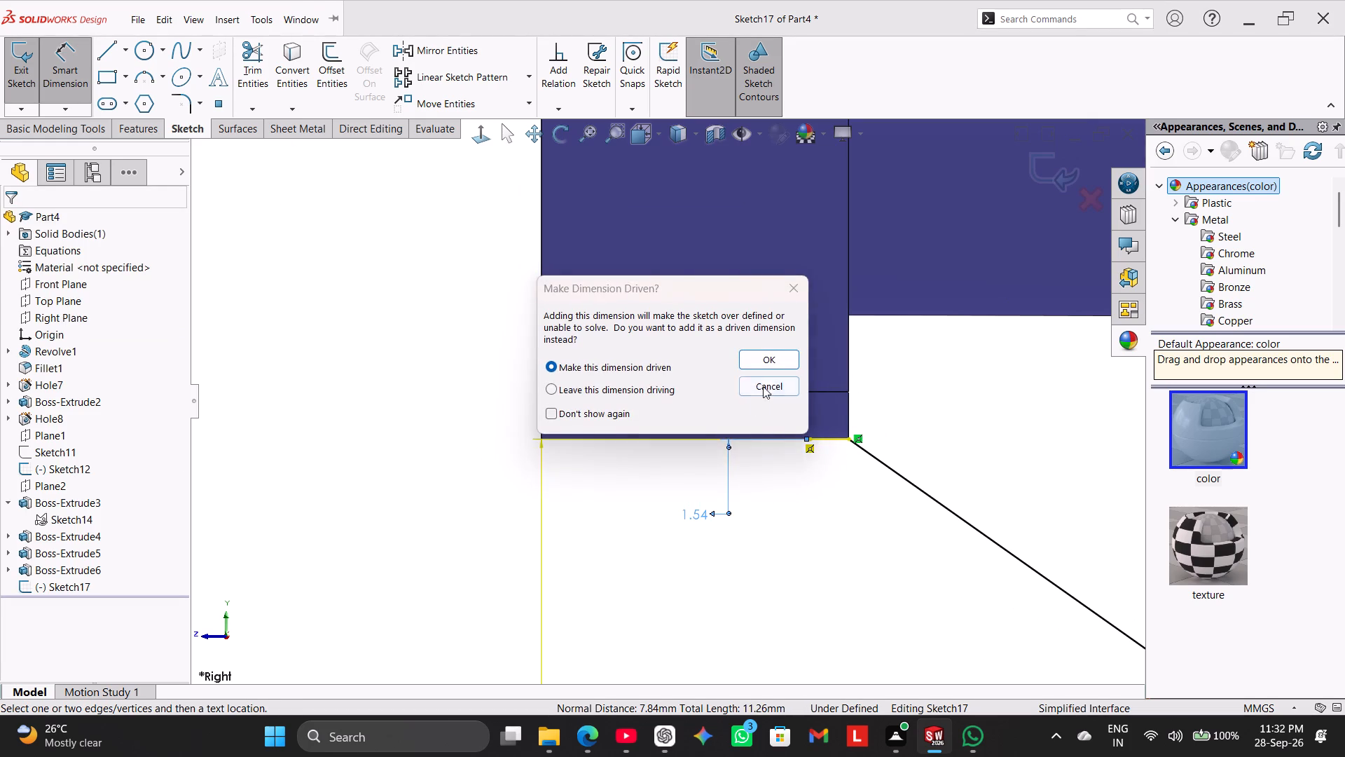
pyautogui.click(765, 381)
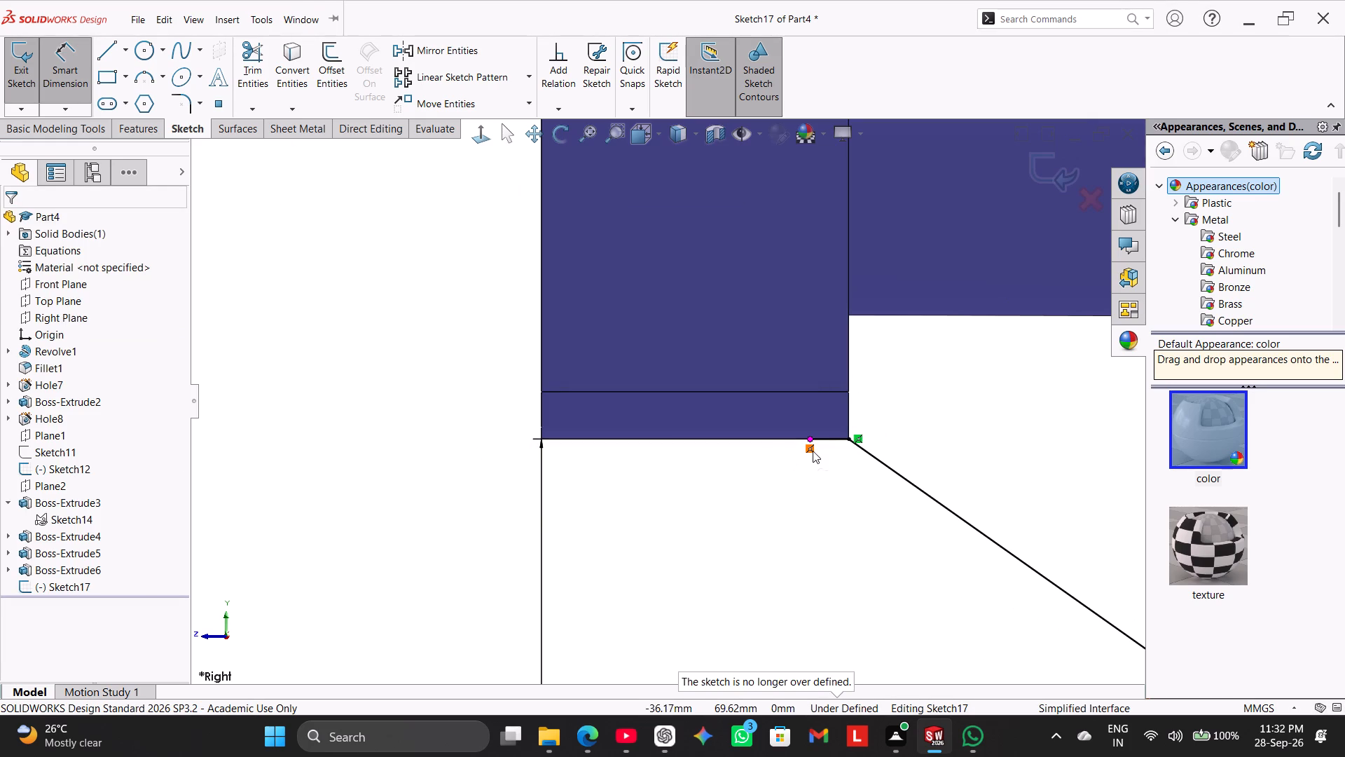
# Dimension the short line along the upper side flange's lower edge to 1 mm.
pyautogui.scroll(-3, 935, 444)
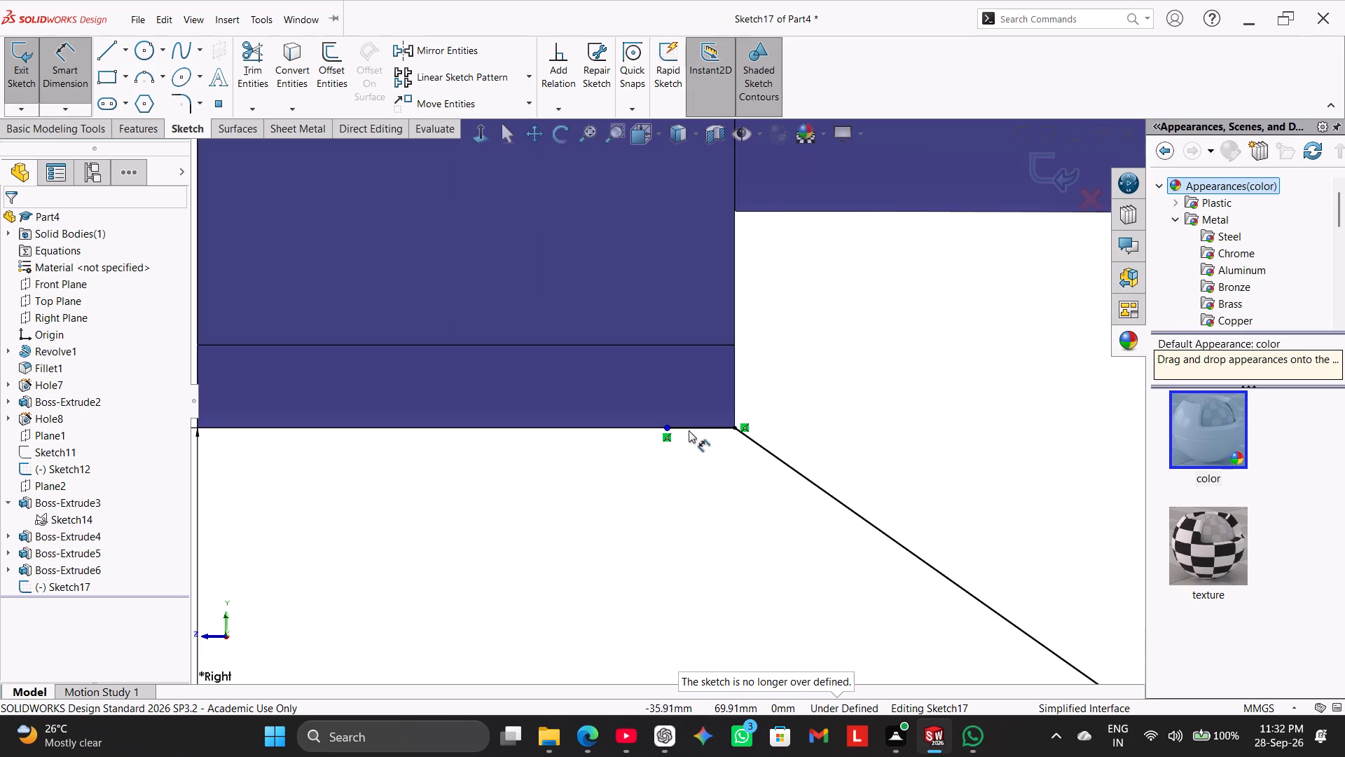
pyautogui.click(695, 428)
pyautogui.click(691, 503)
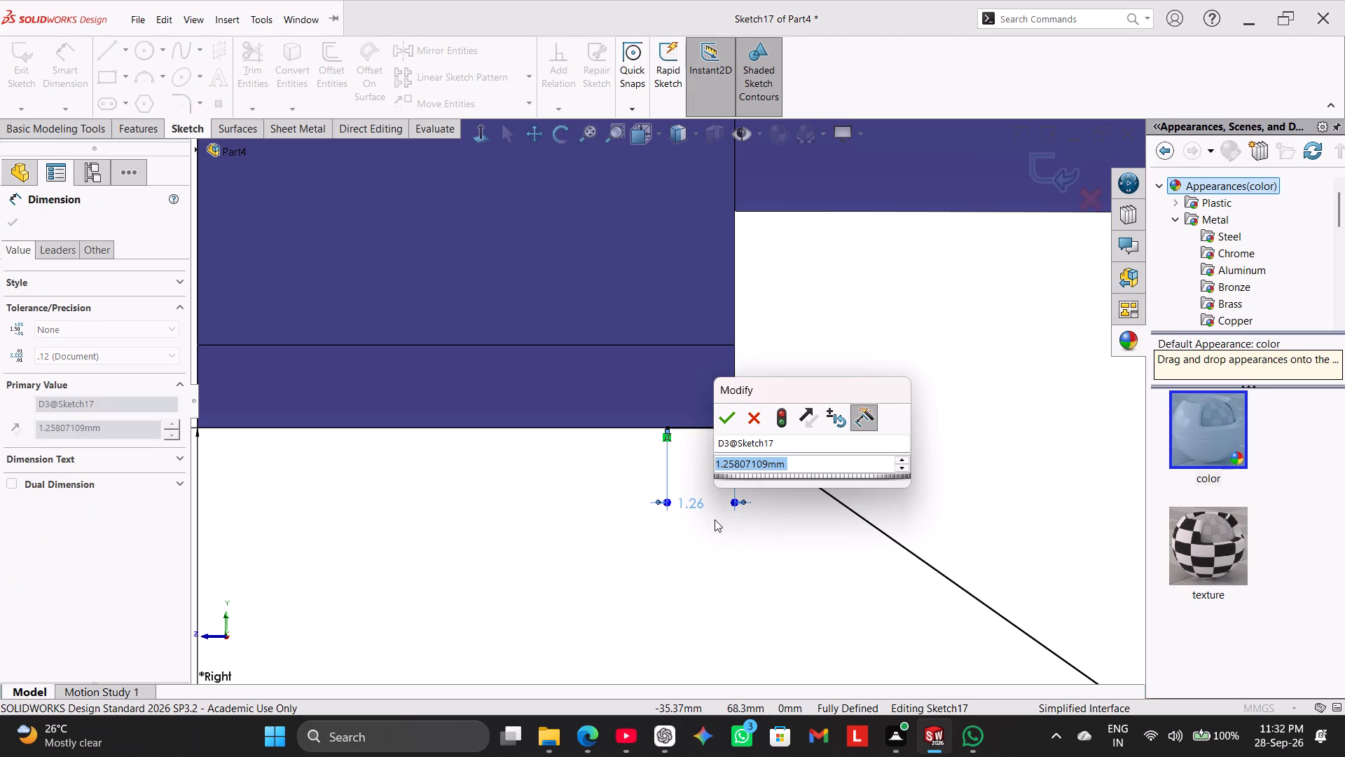
pyautogui.press('1')
pyautogui.press('Return')
pyautogui.rightClick(591, 588)
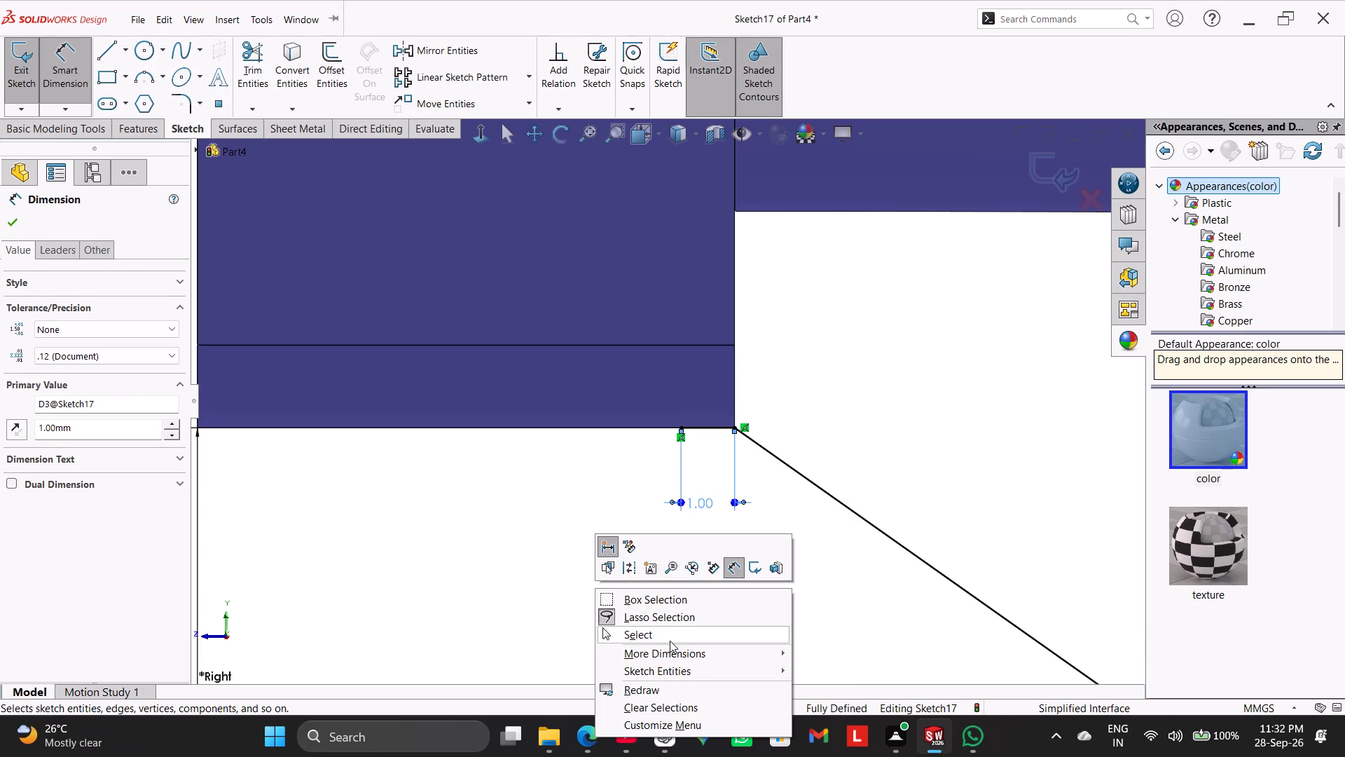
pyautogui.click(670, 641)
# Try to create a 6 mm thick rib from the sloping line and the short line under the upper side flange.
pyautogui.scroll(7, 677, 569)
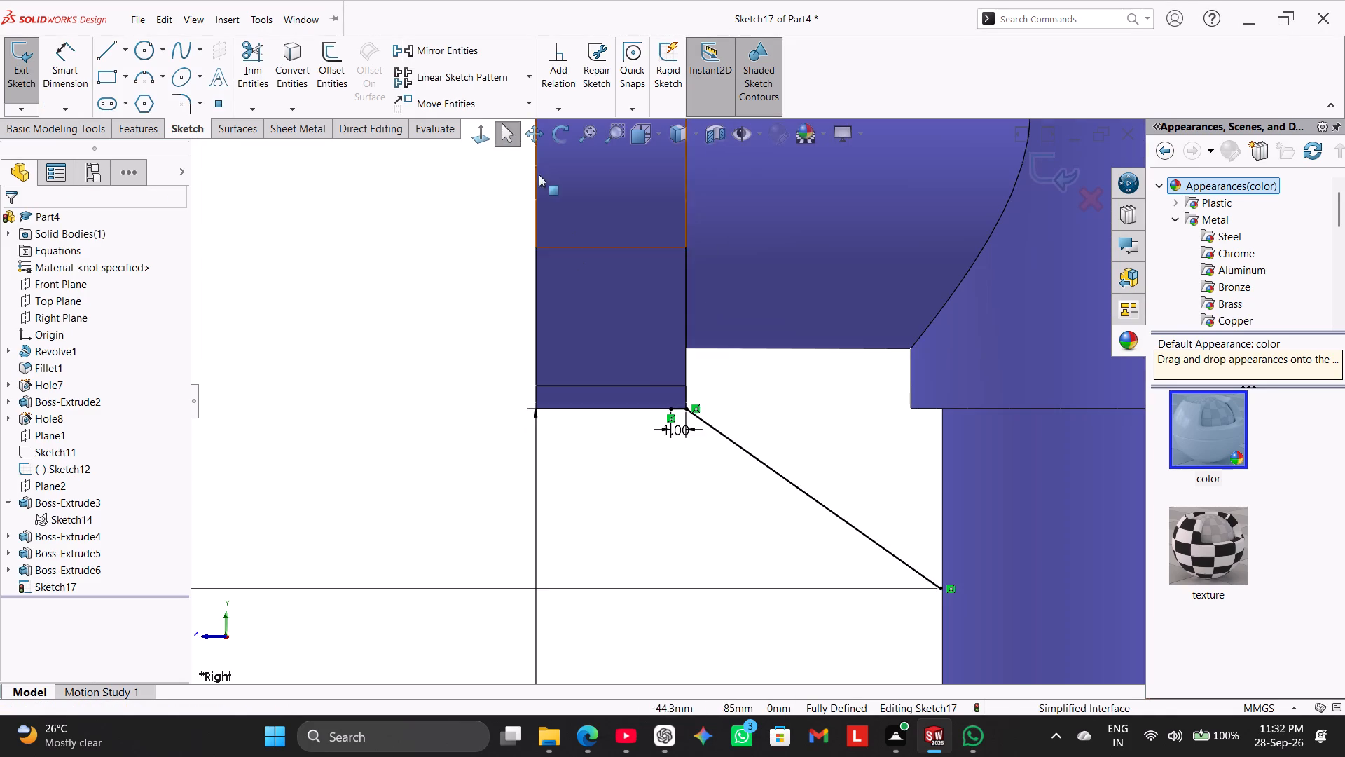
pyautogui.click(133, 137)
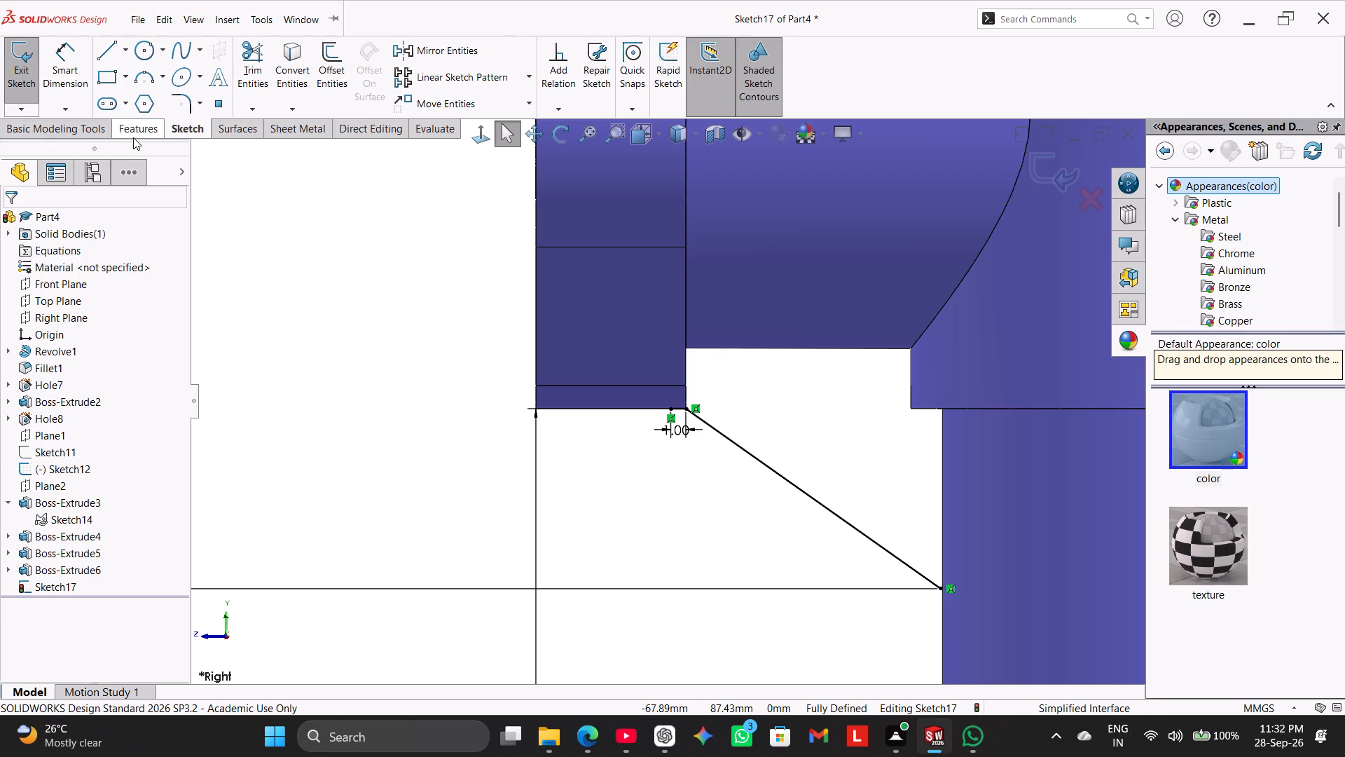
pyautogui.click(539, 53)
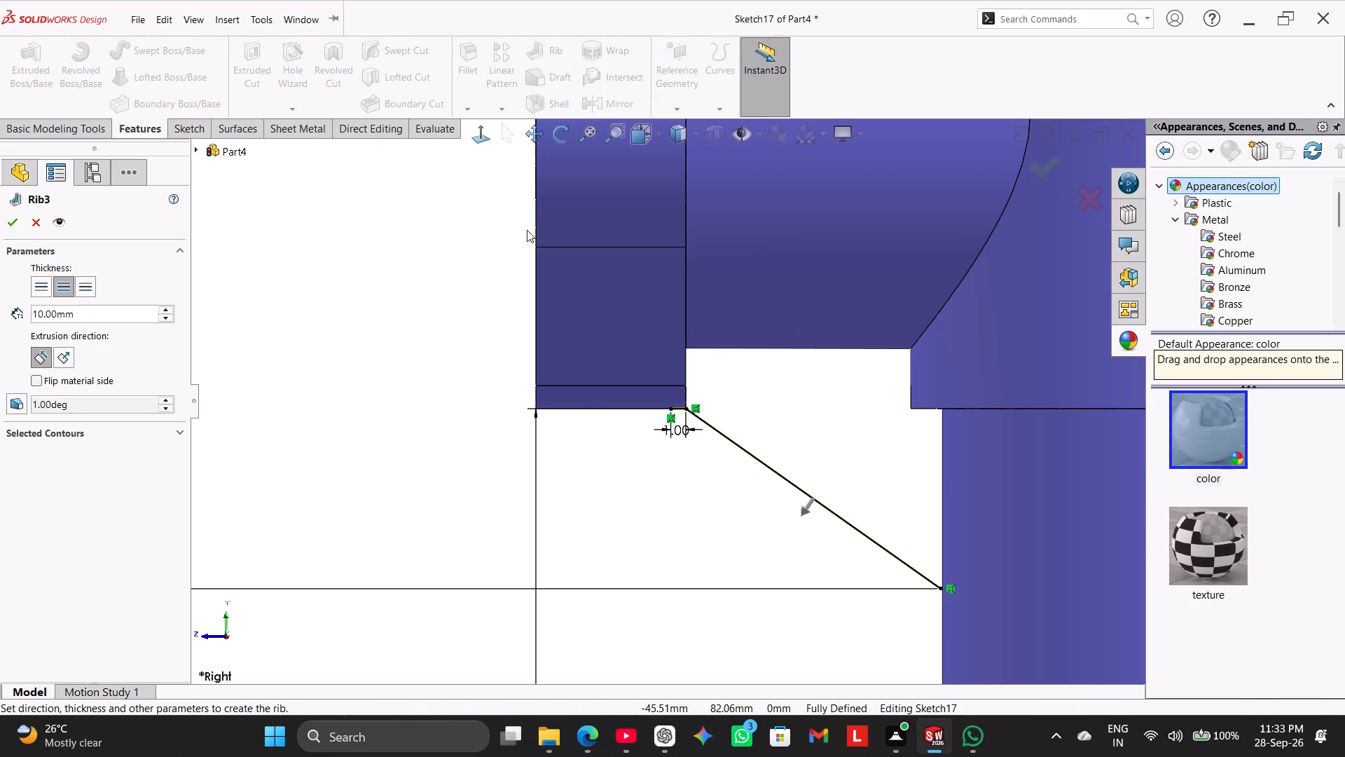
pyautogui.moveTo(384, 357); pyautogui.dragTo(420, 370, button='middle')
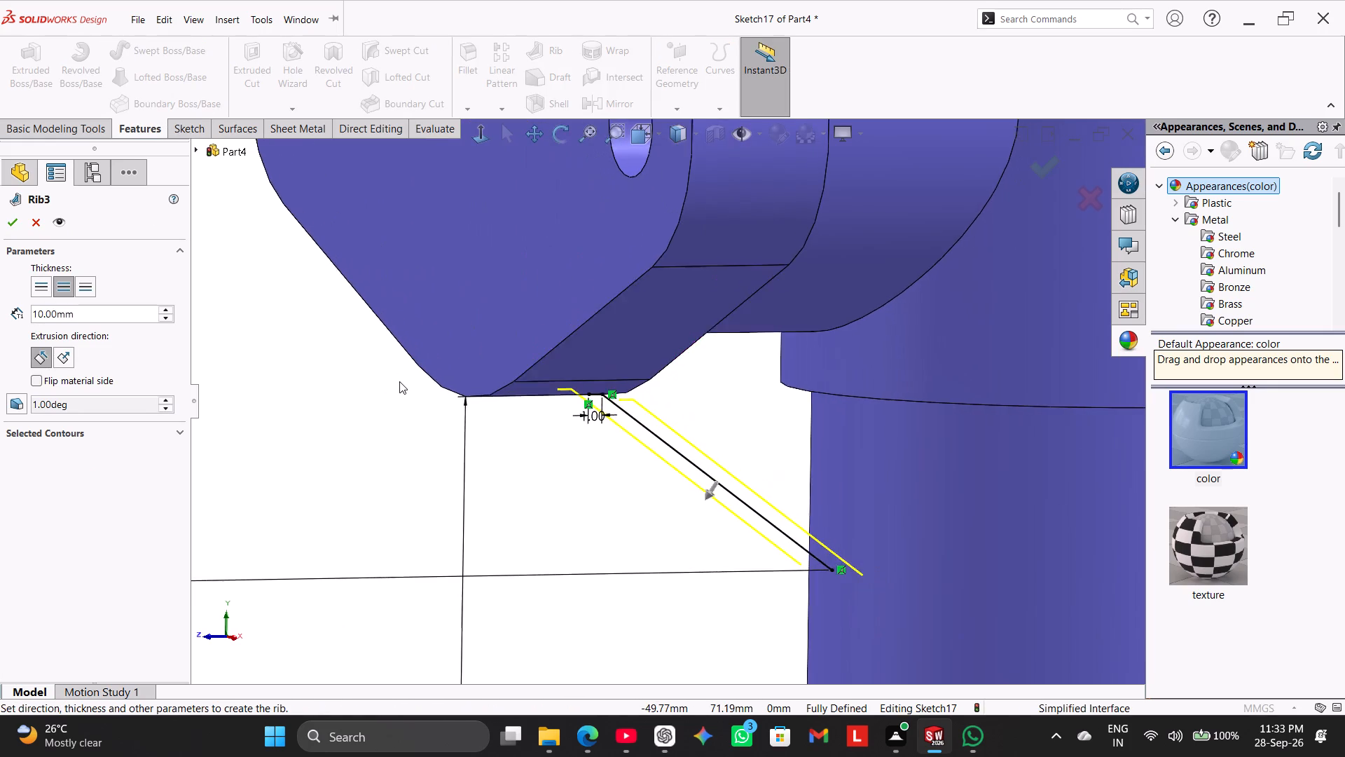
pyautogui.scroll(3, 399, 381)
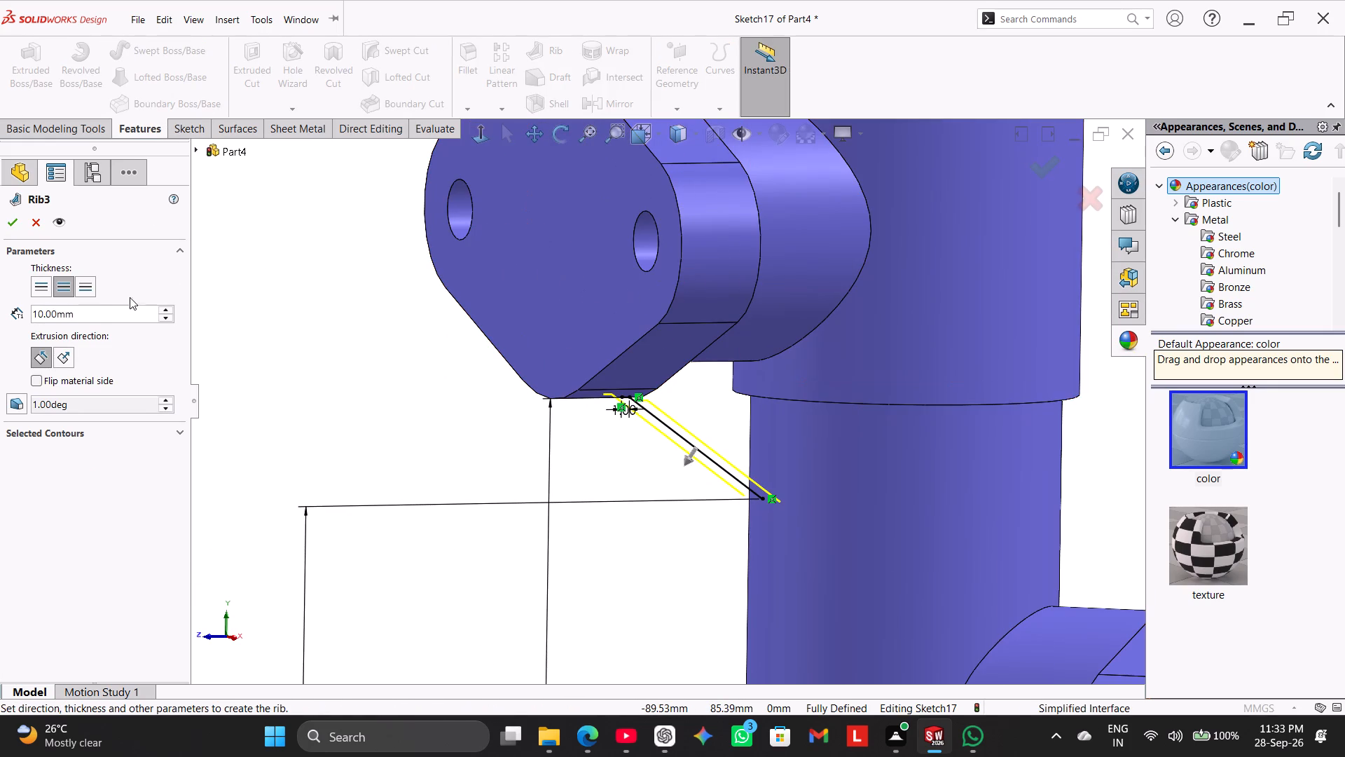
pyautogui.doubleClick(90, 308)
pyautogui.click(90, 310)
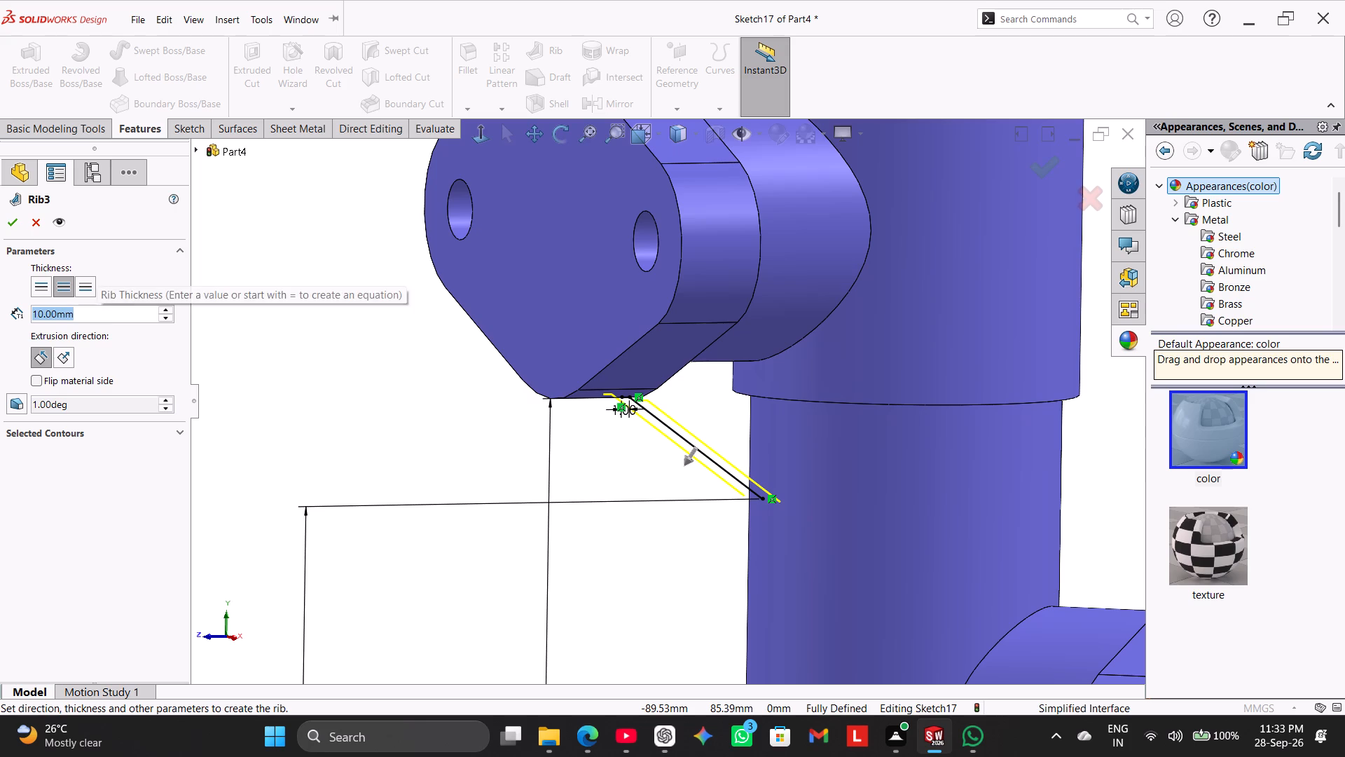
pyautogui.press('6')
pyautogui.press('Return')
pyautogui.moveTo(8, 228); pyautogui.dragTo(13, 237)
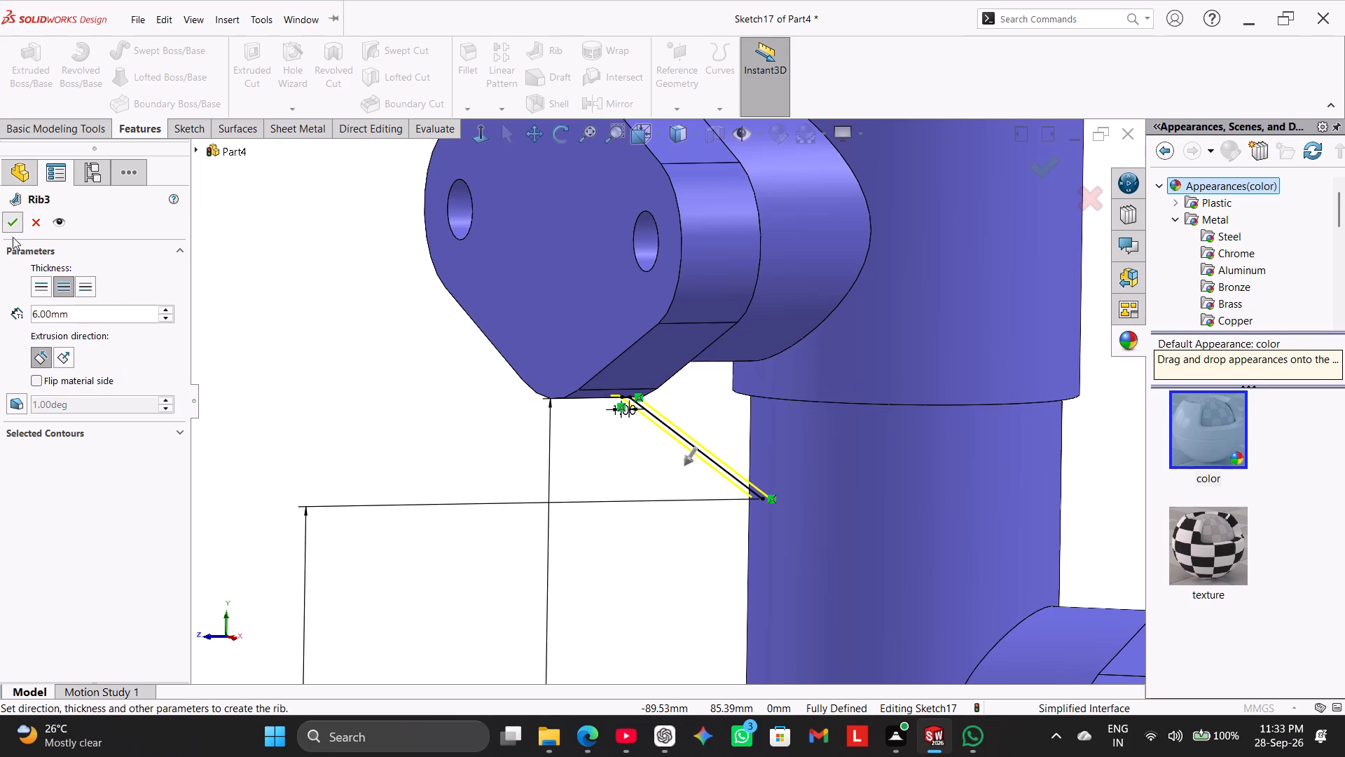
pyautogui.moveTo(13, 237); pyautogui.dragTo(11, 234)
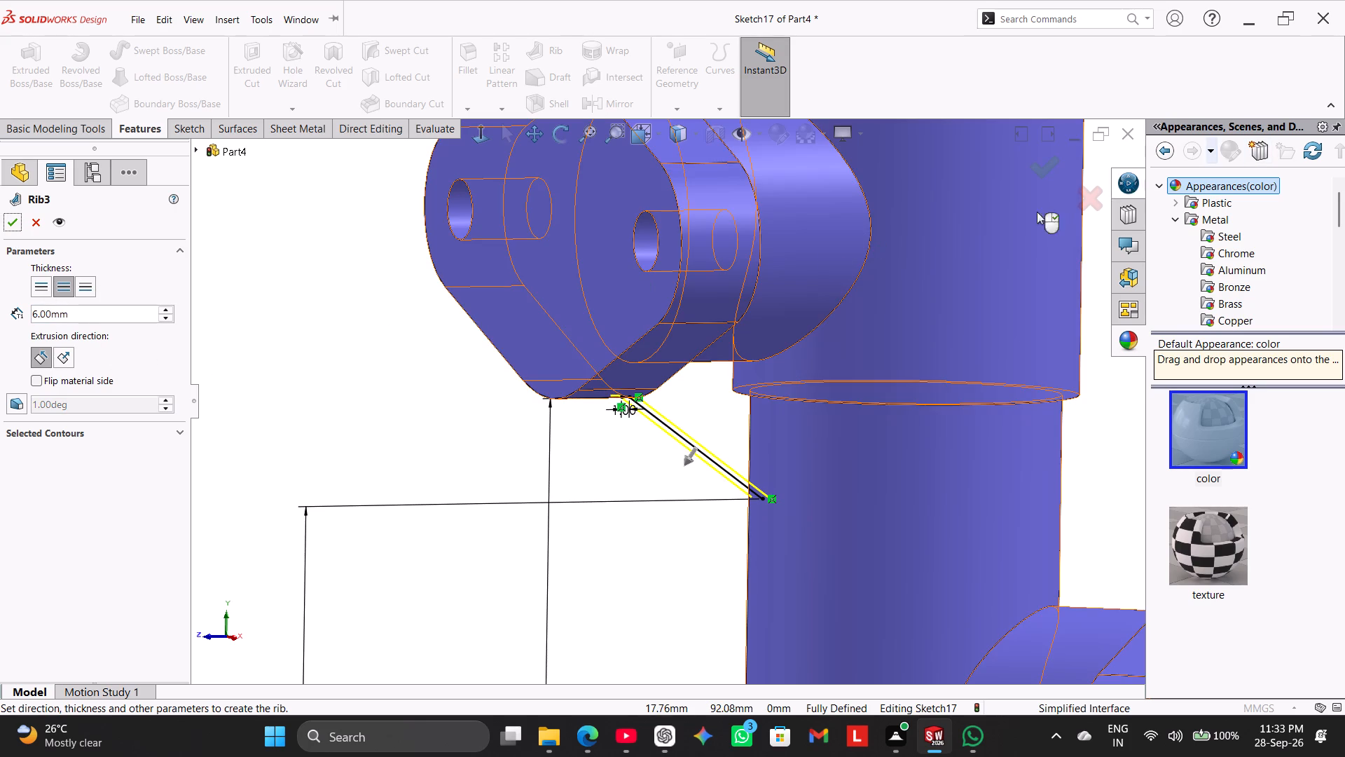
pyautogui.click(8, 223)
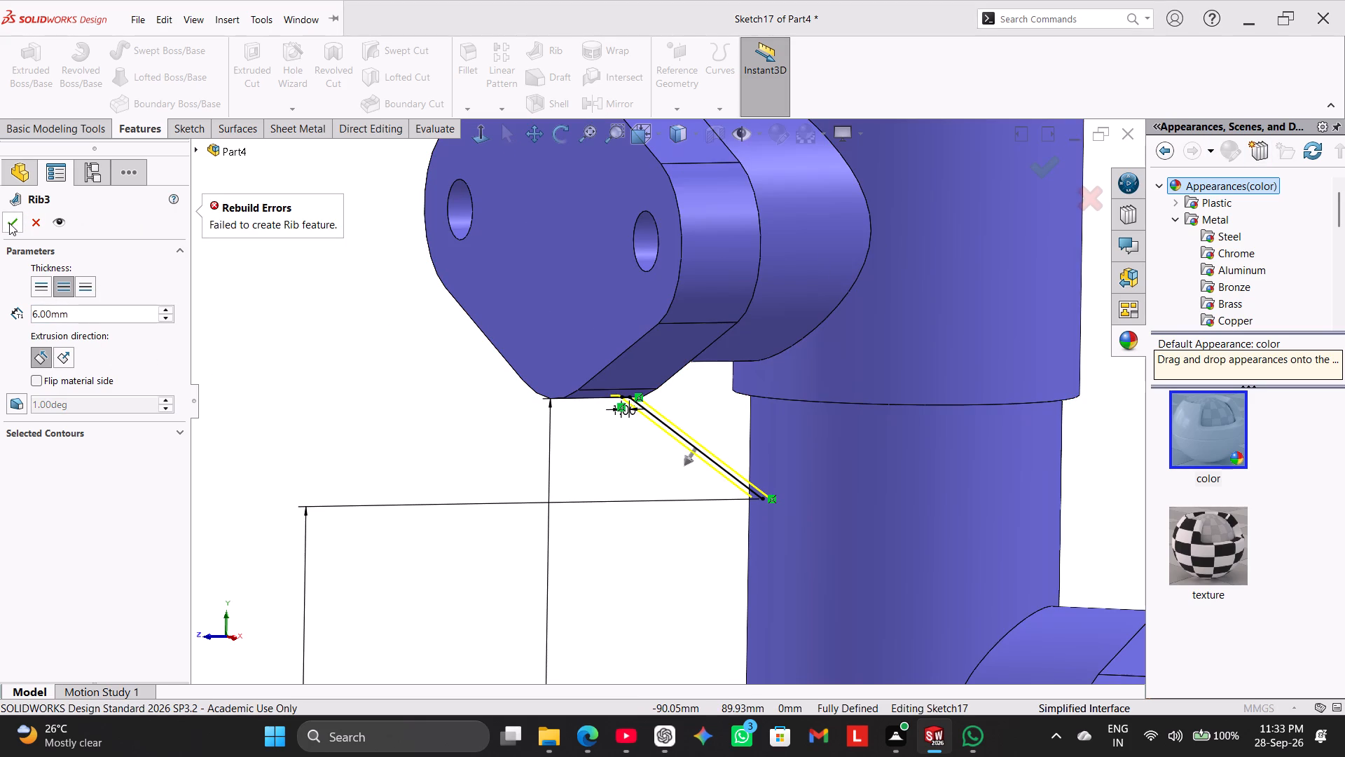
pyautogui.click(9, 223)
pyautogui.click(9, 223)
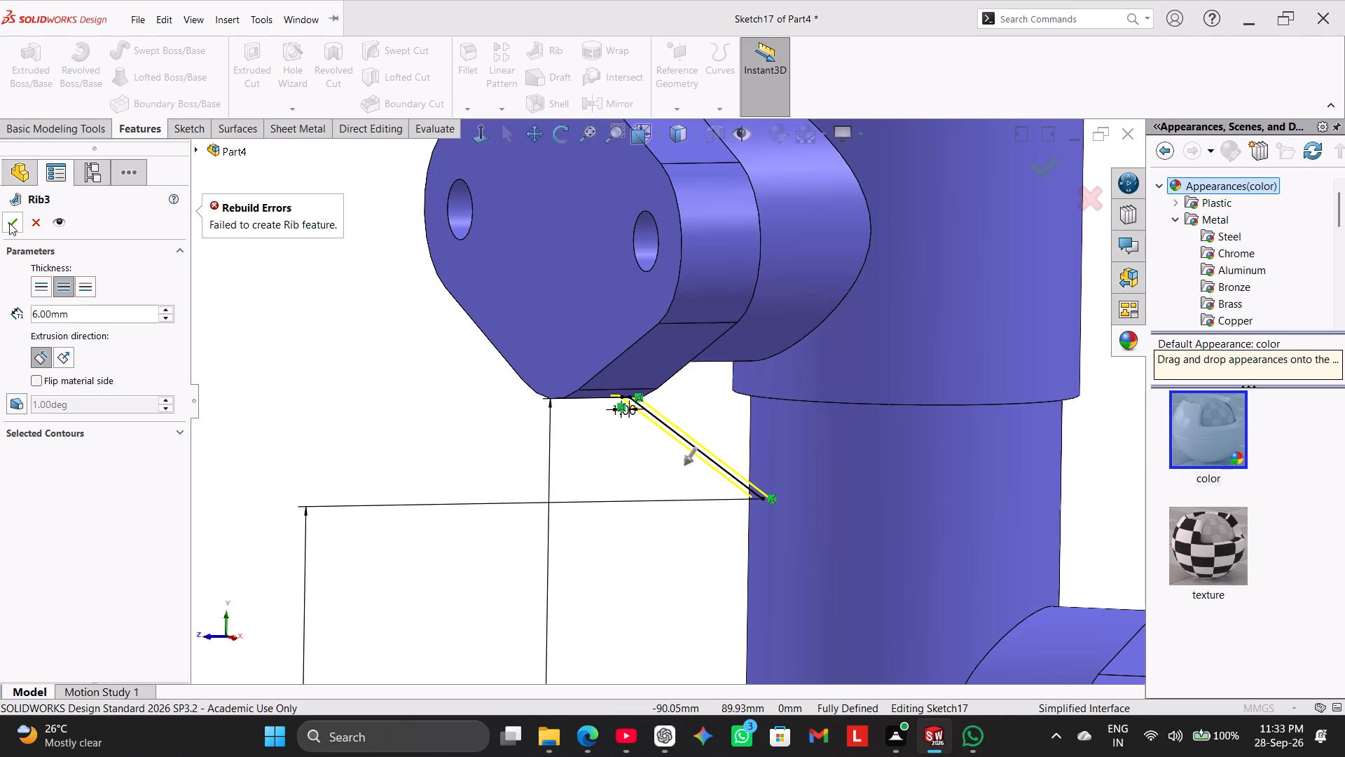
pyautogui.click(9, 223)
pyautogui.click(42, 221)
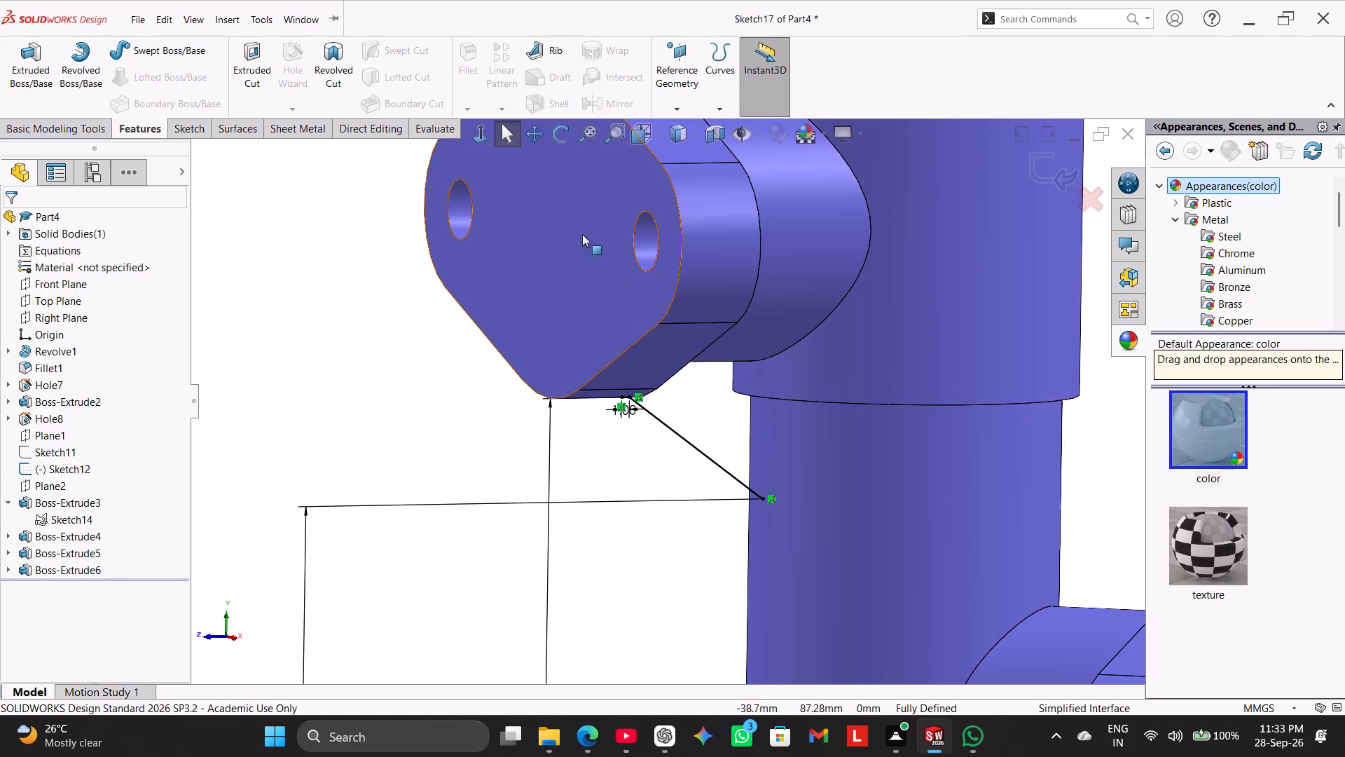
# Sketch a horizontal line about 1.9 mm long from the sloping line's lower endpoint into the column.
pyautogui.click(482, 139)
pyautogui.scroll(-3, 763, 364)
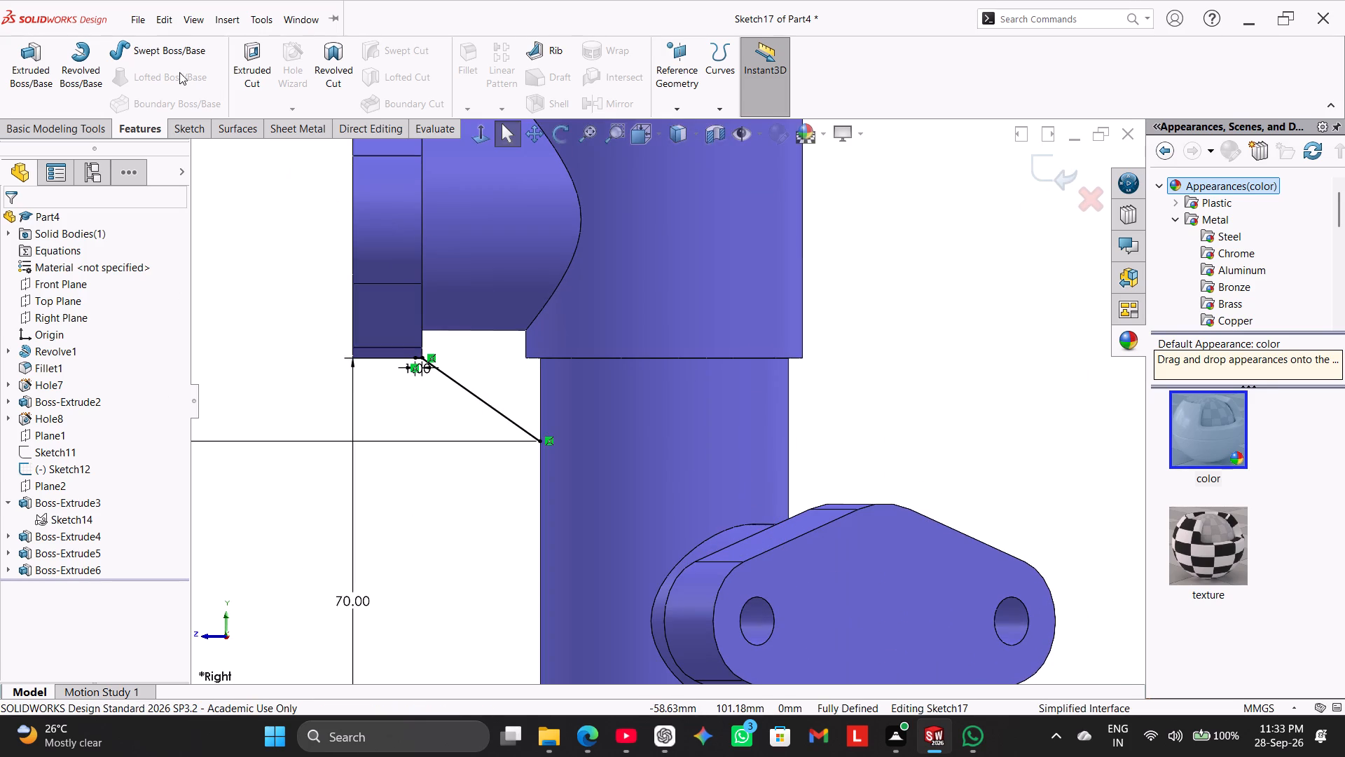
pyautogui.click(184, 122)
pyautogui.moveTo(110, 45); pyautogui.dragTo(120, 47)
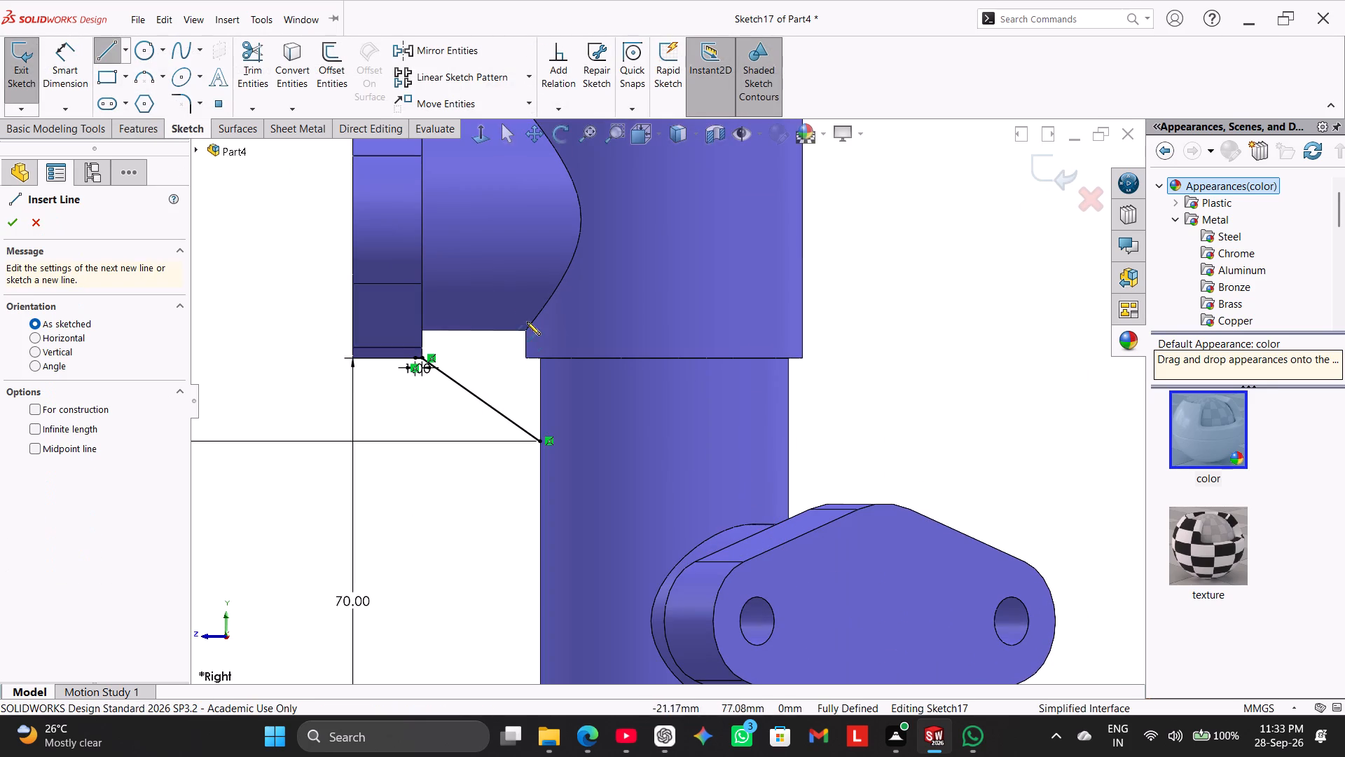
pyautogui.scroll(-4, 579, 392)
pyautogui.click(516, 484)
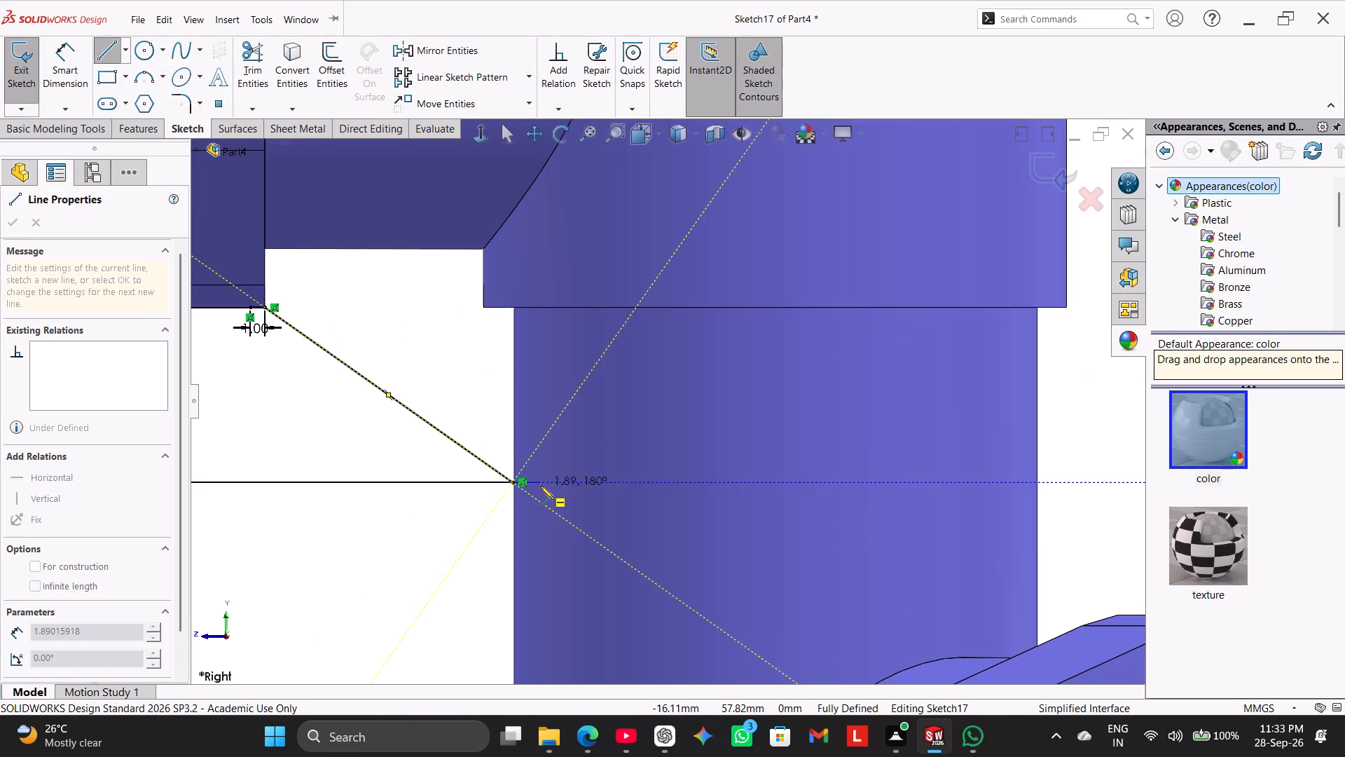
pyautogui.click(540, 486)
pyautogui.rightClick(460, 411)
pyautogui.click(493, 424)
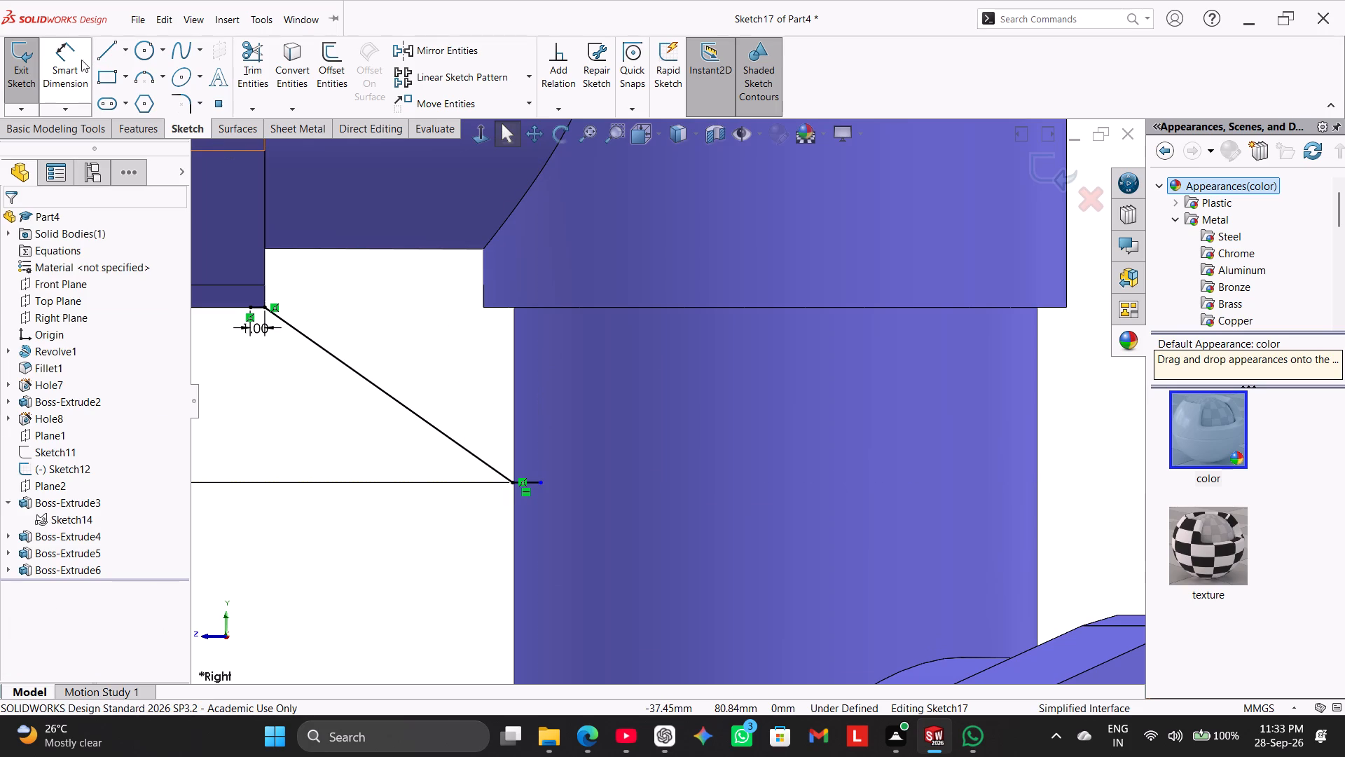
# Dimension the short horizontal line inside the column to 1 mm.
pyautogui.moveTo(77, 60); pyautogui.dragTo(131, 78)
pyautogui.scroll(-4, 547, 441)
pyautogui.click(549, 510)
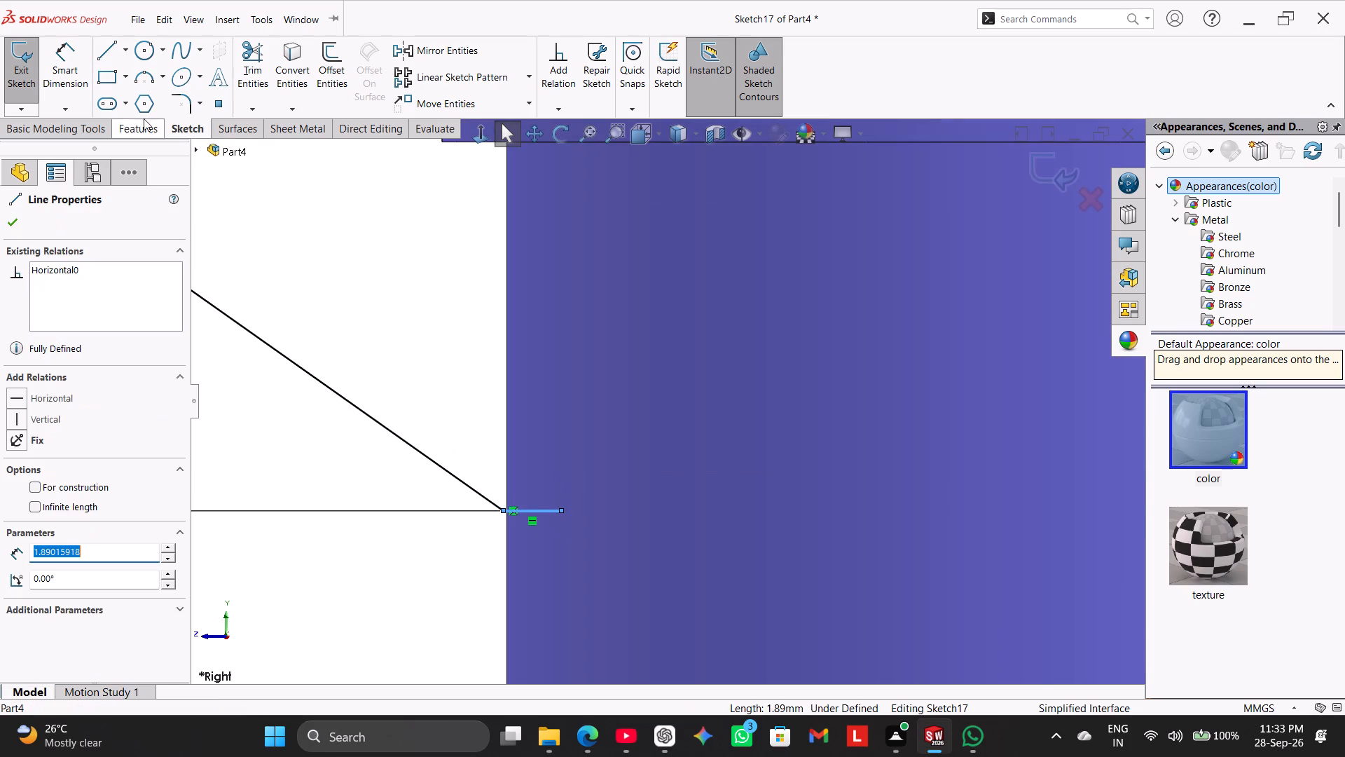
pyautogui.moveTo(61, 57); pyautogui.dragTo(99, 86)
pyautogui.click(497, 531)
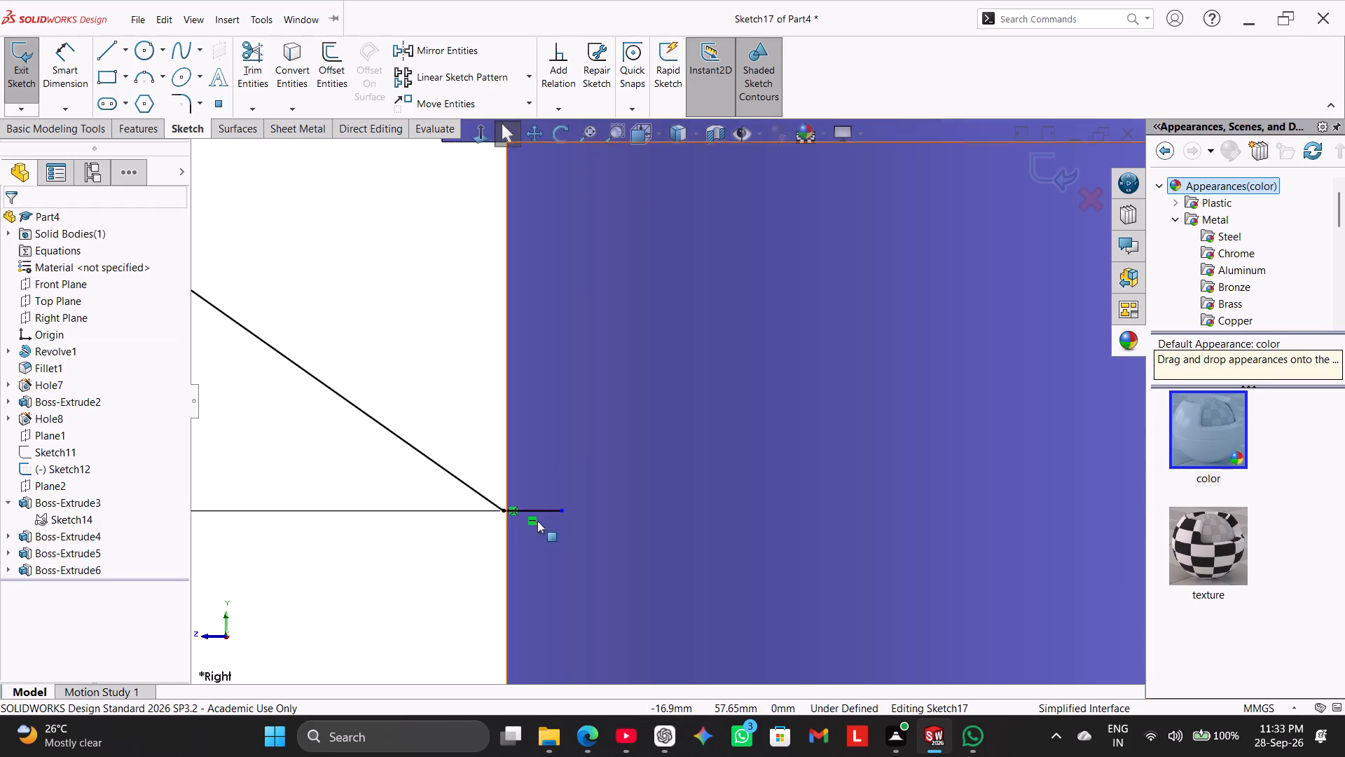
pyautogui.moveTo(76, 70); pyautogui.dragTo(97, 83)
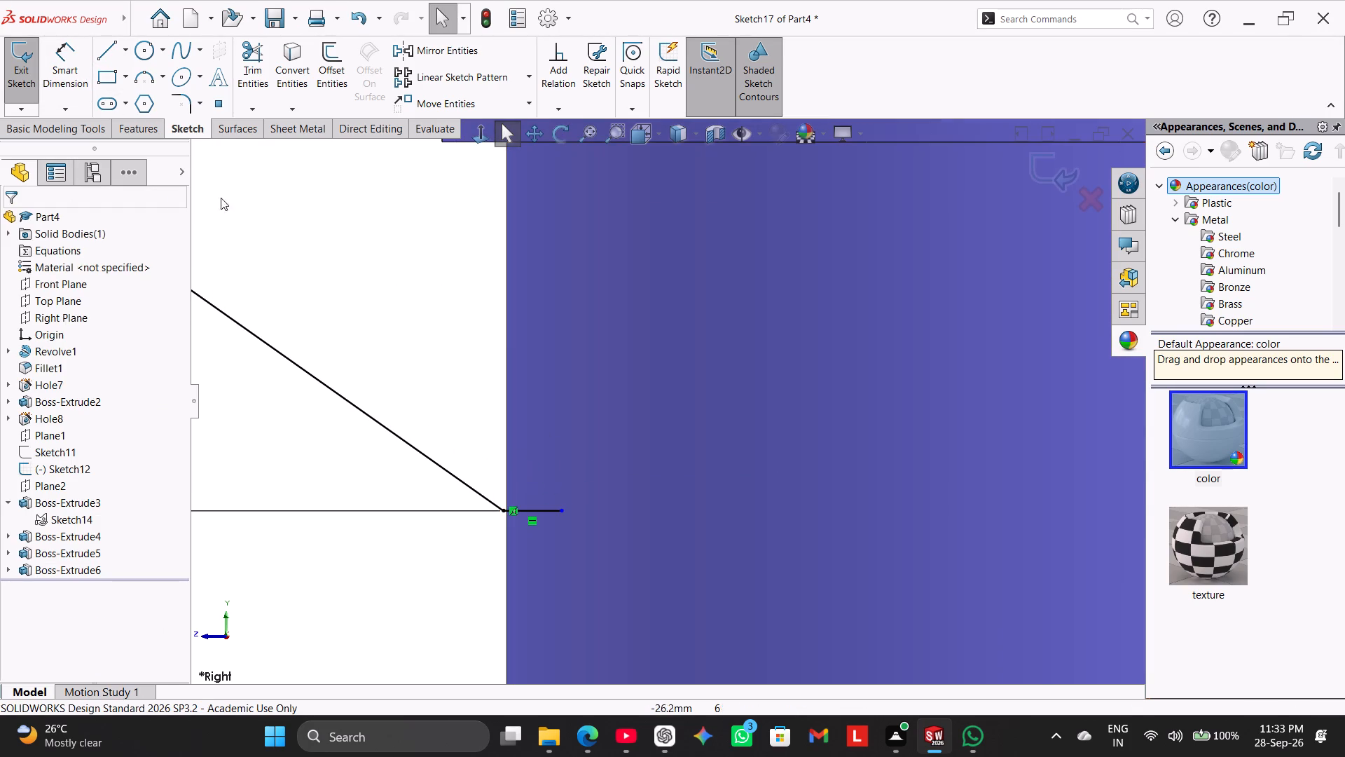
pyautogui.click(85, 64)
pyautogui.moveTo(546, 510); pyautogui.dragTo(550, 537)
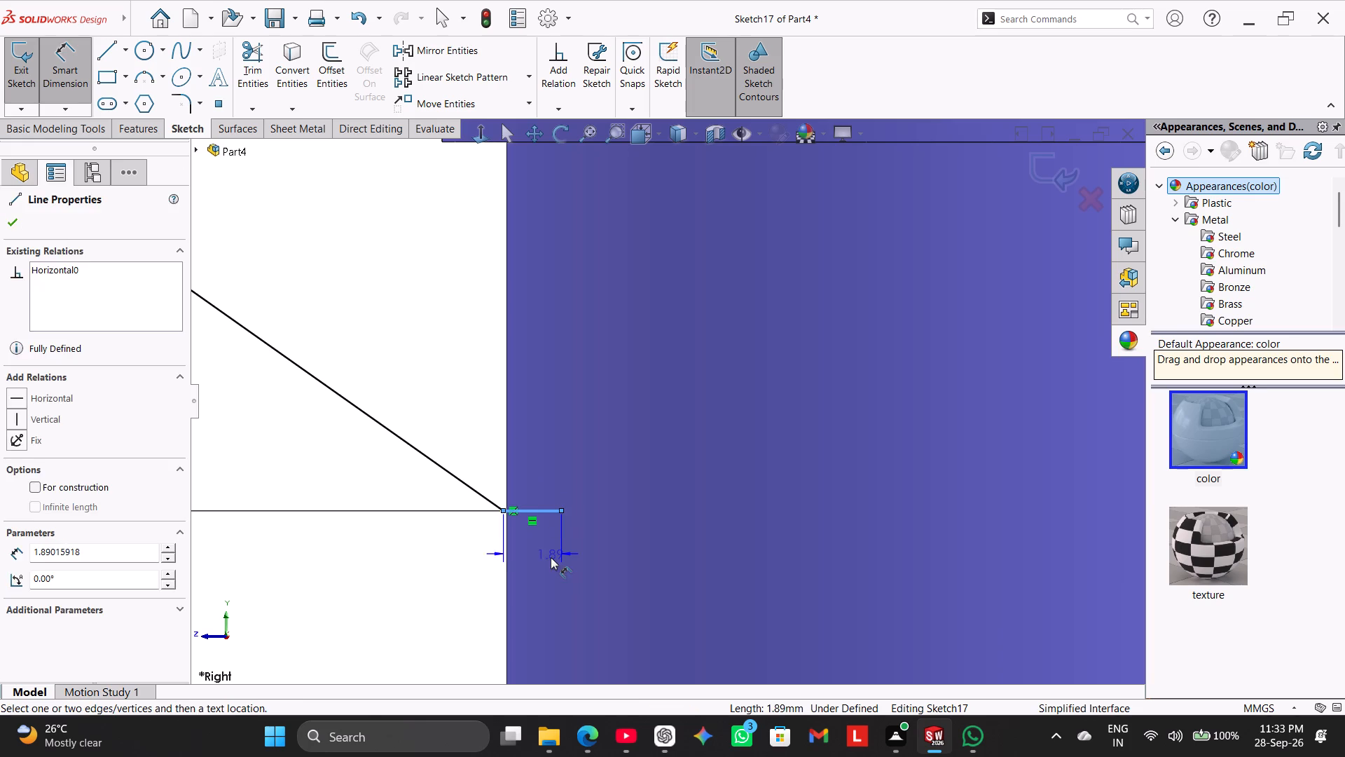
pyautogui.click(551, 561)
pyautogui.press('1')
pyautogui.press('Return')
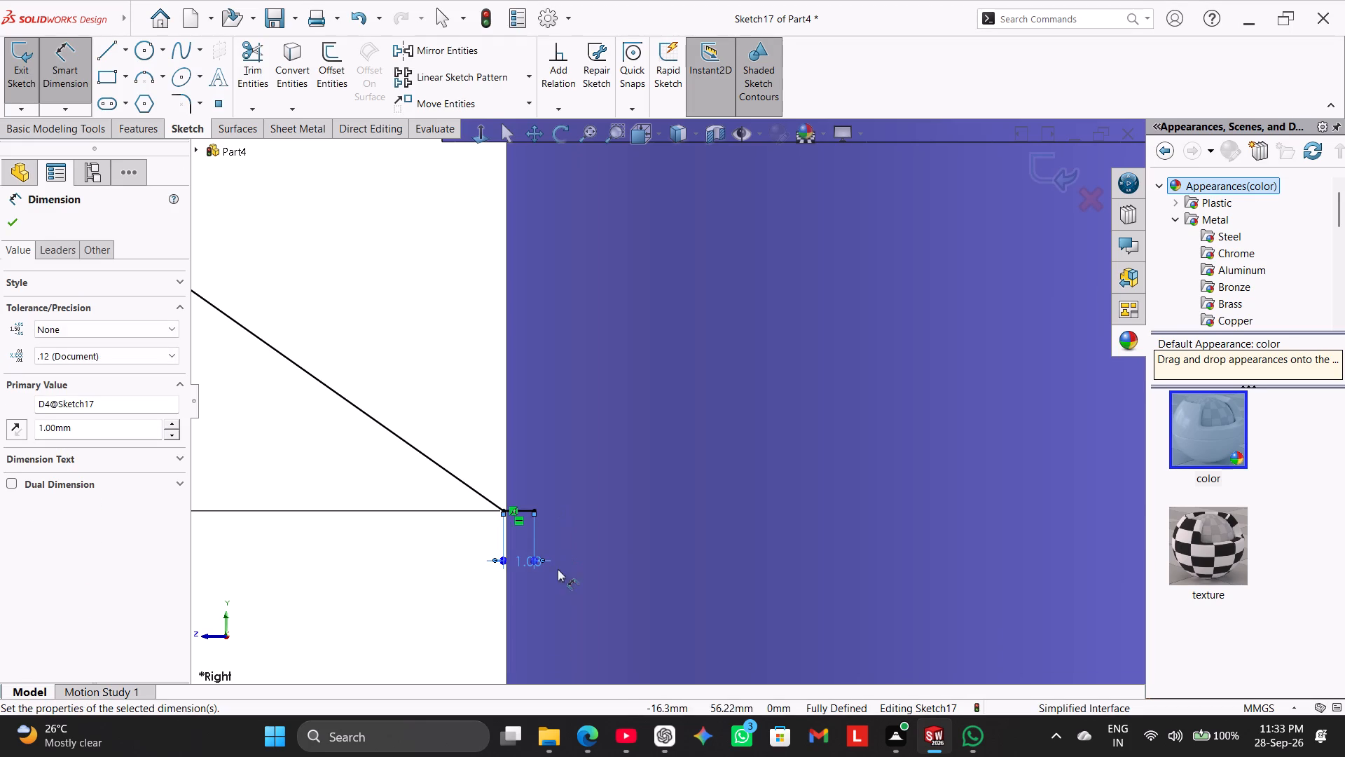
pyautogui.rightClick(416, 247)
pyautogui.click(466, 294)
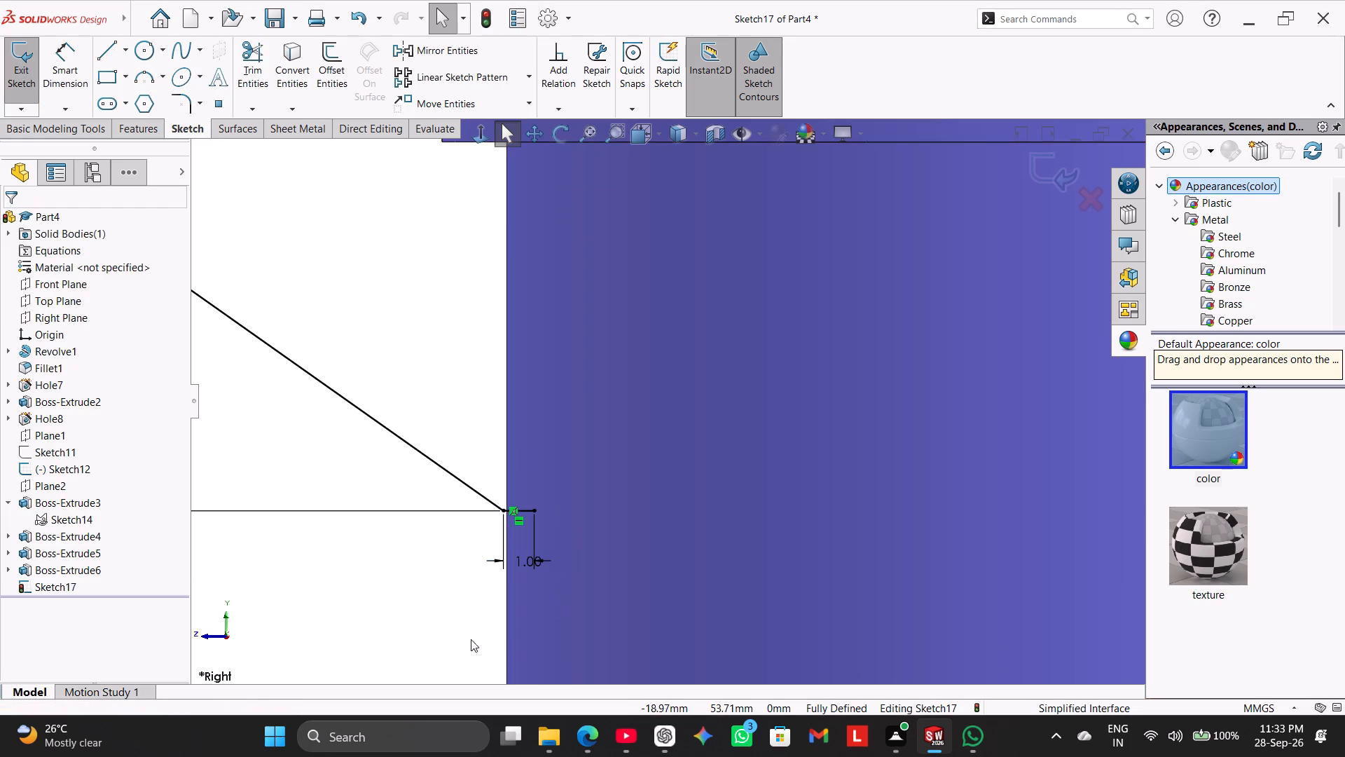
# Examine how the sloping line's lower endpoint and the short horizontal line sit relative to the column's edge.
pyautogui.scroll(-7, 474, 571)
pyautogui.scroll(-5, 620, 395)
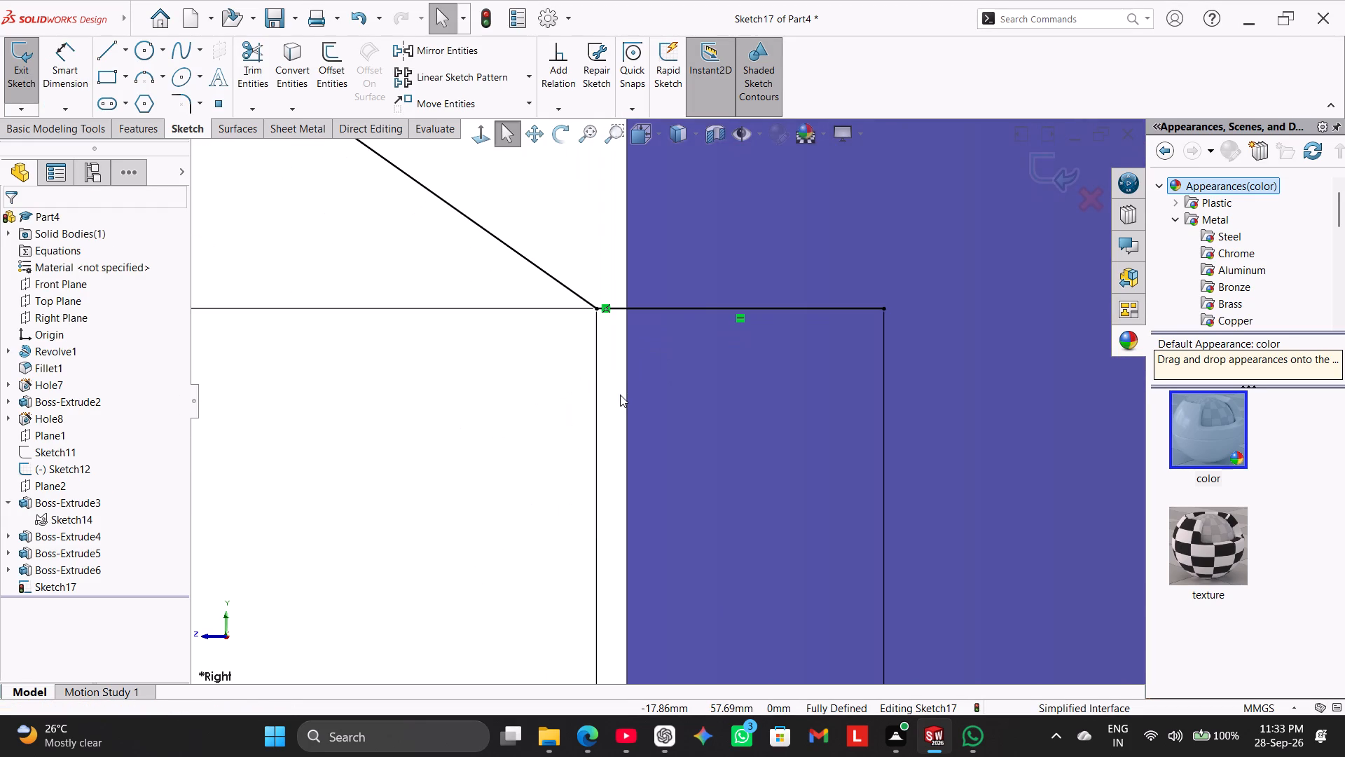
pyautogui.scroll(1, 614, 347)
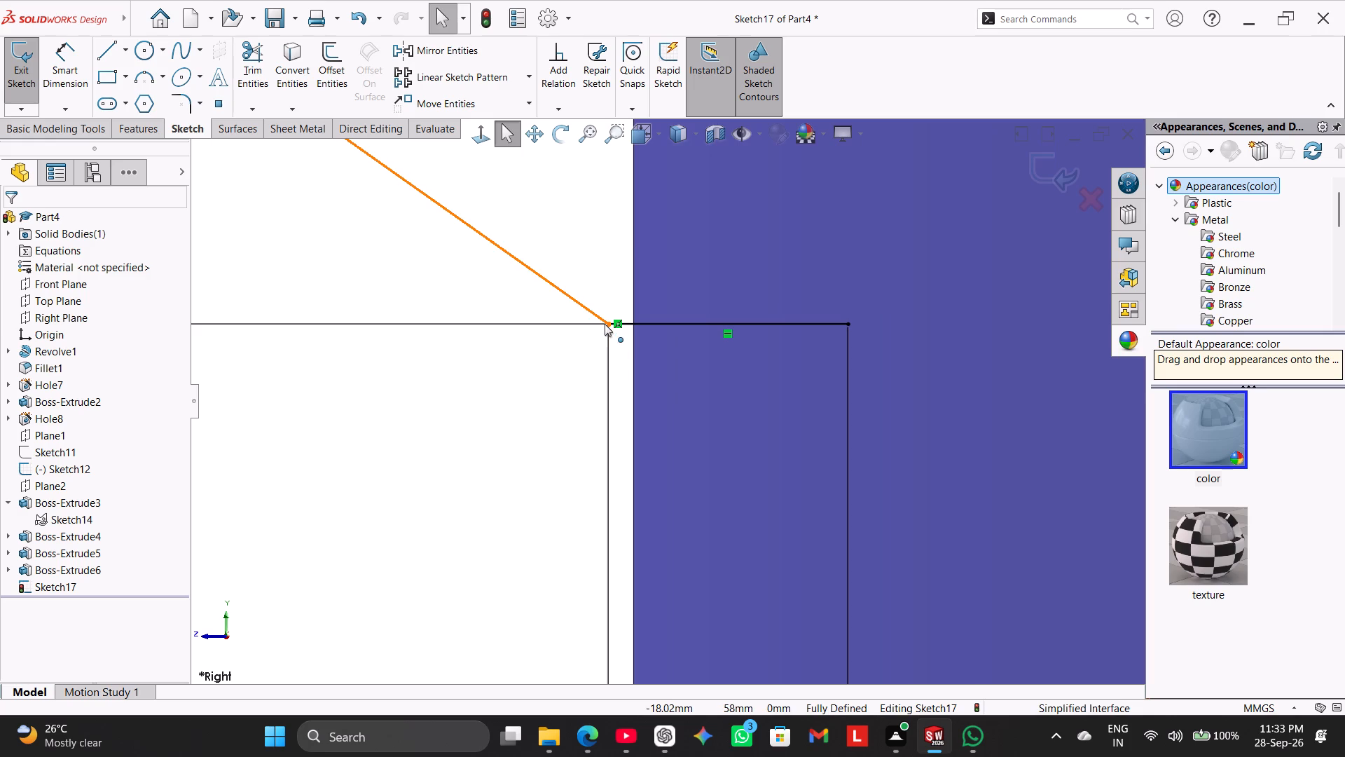
pyautogui.keyDown('ctrl'); pyautogui.click(584, 380); pyautogui.keyUp('ctrl')
pyautogui.keyDown('ctrl'); pyautogui.click(608, 322); pyautogui.keyUp('ctrl')
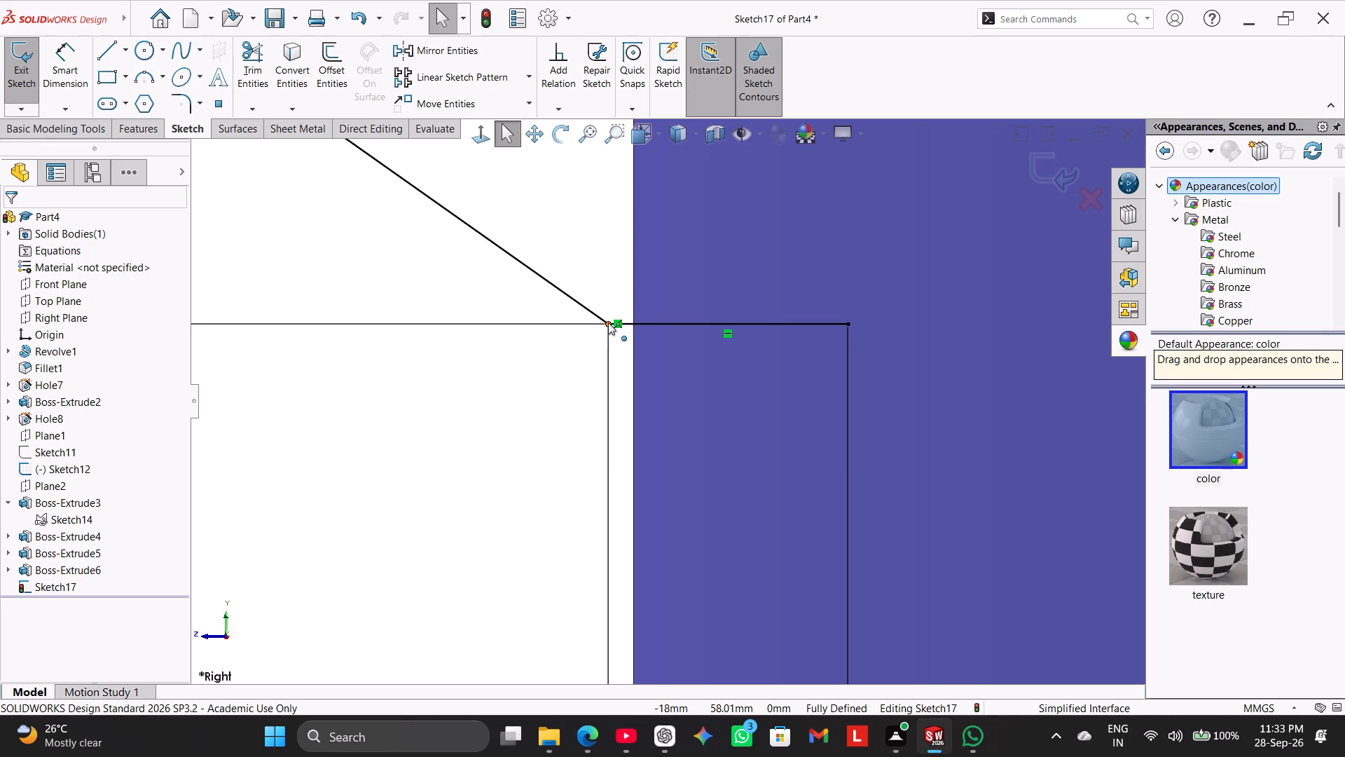
pyautogui.keyDown('ctrl'); pyautogui.click(633, 309); pyautogui.keyUp('ctrl')
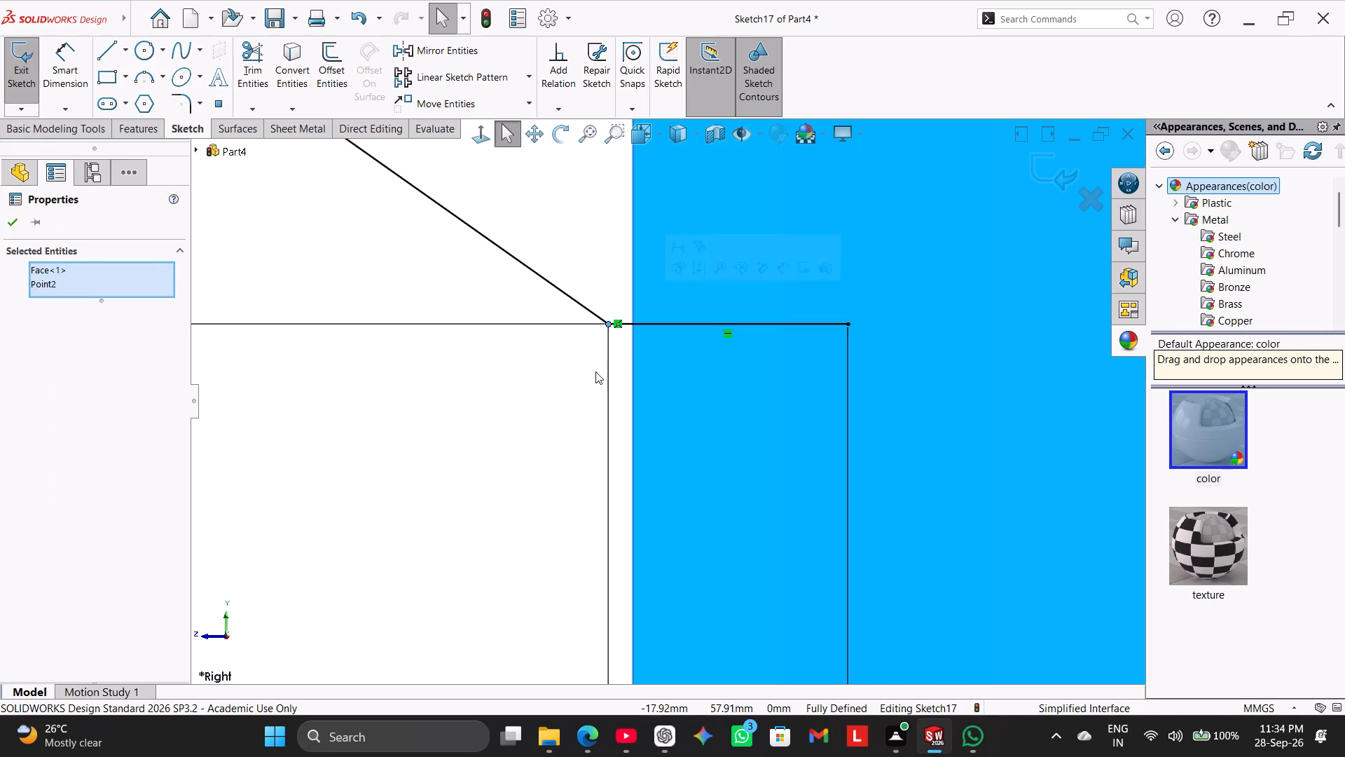
pyautogui.click(499, 442)
pyautogui.scroll(-7, 690, 289)
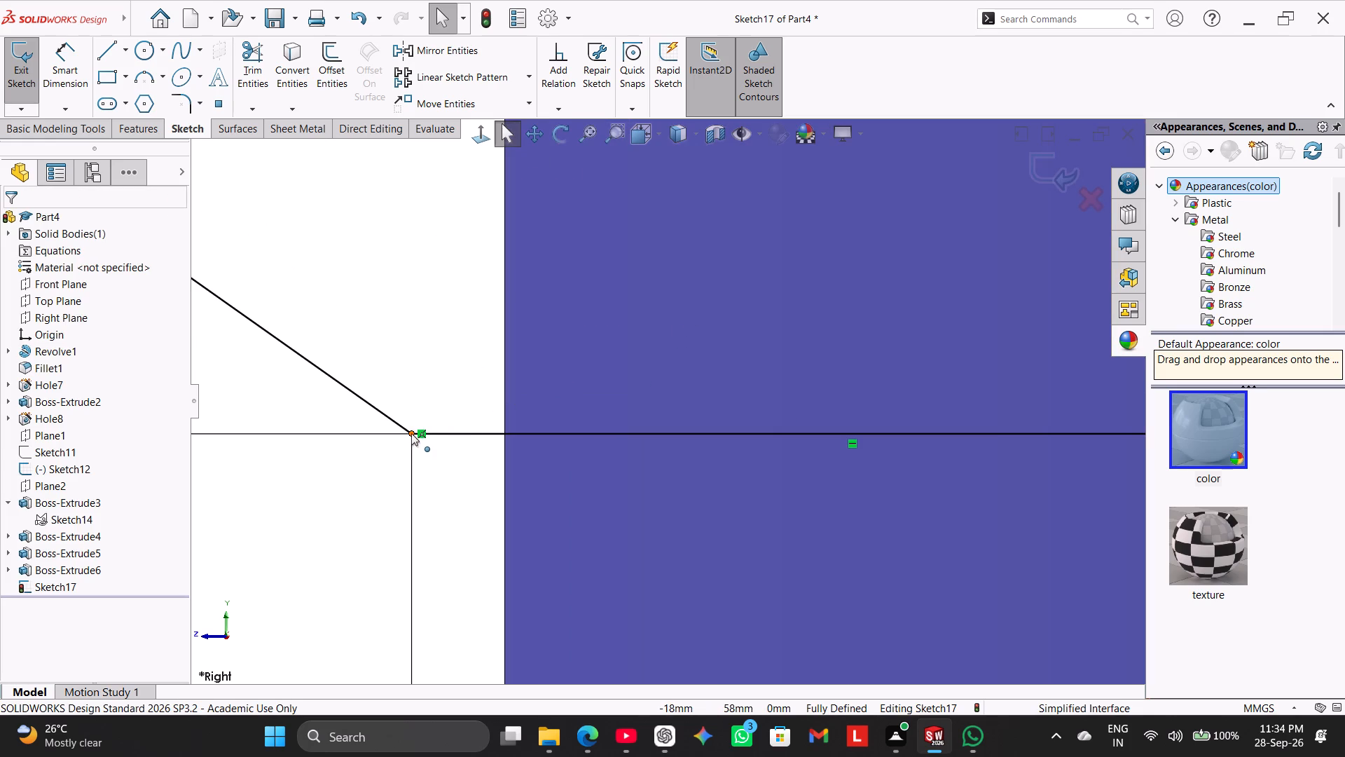
pyautogui.scroll(20, 494, 472)
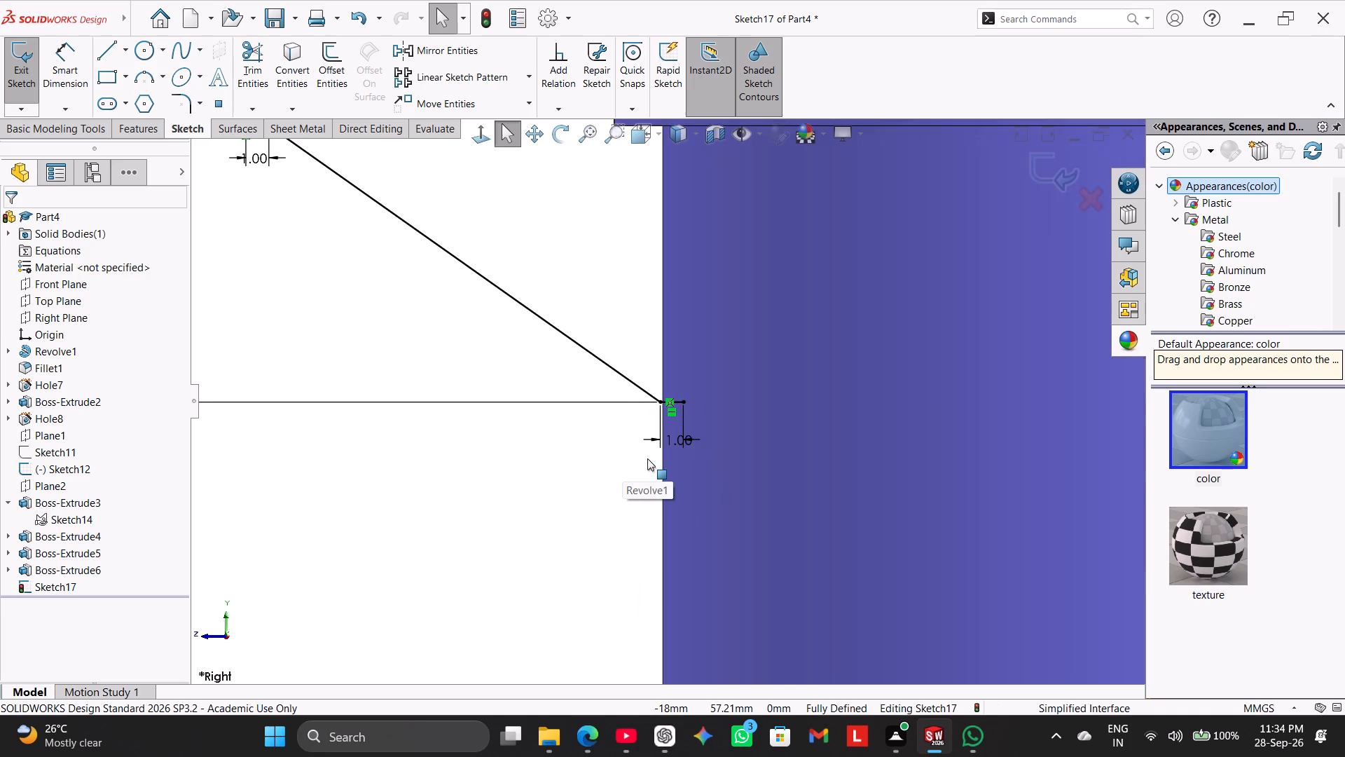
pyautogui.scroll(9, 647, 458)
pyautogui.scroll(1, 694, 425)
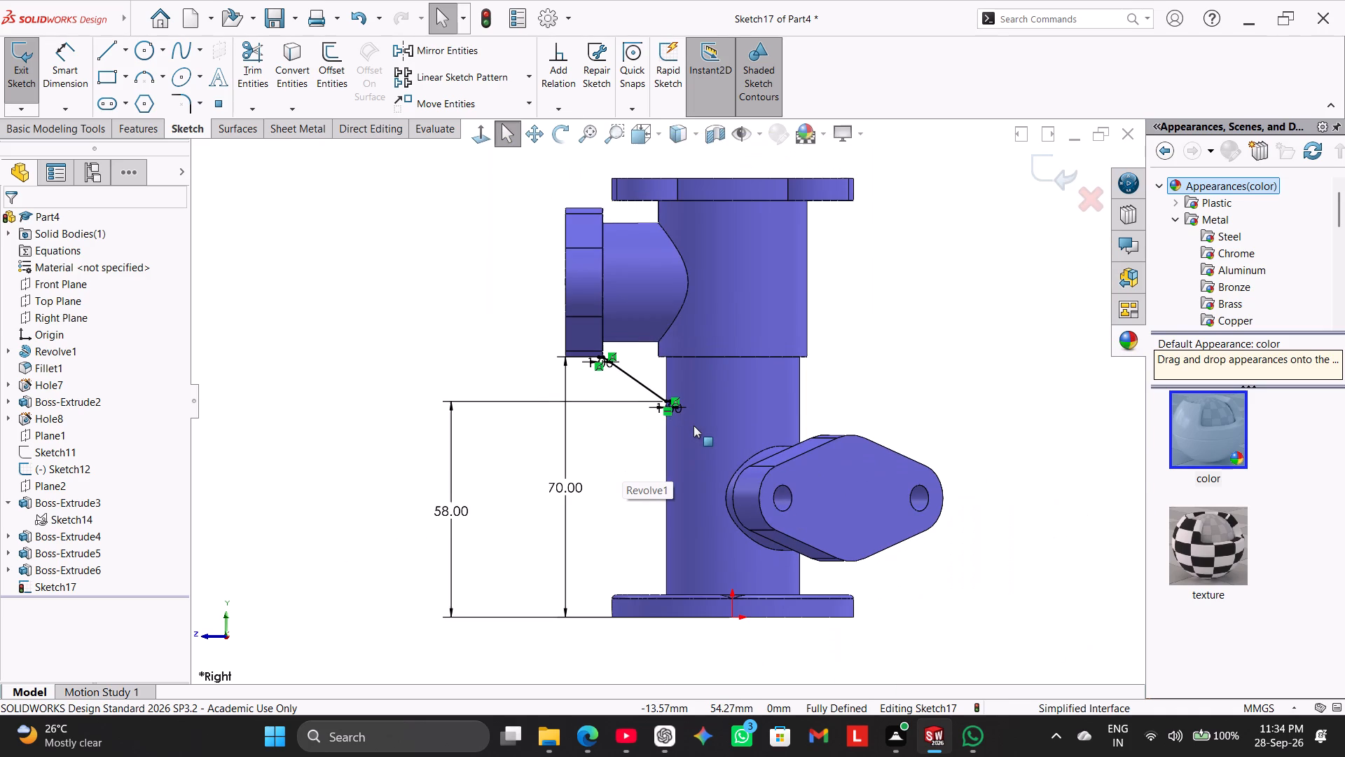
pyautogui.scroll(-3, 694, 425)
pyautogui.scroll(2, 682, 410)
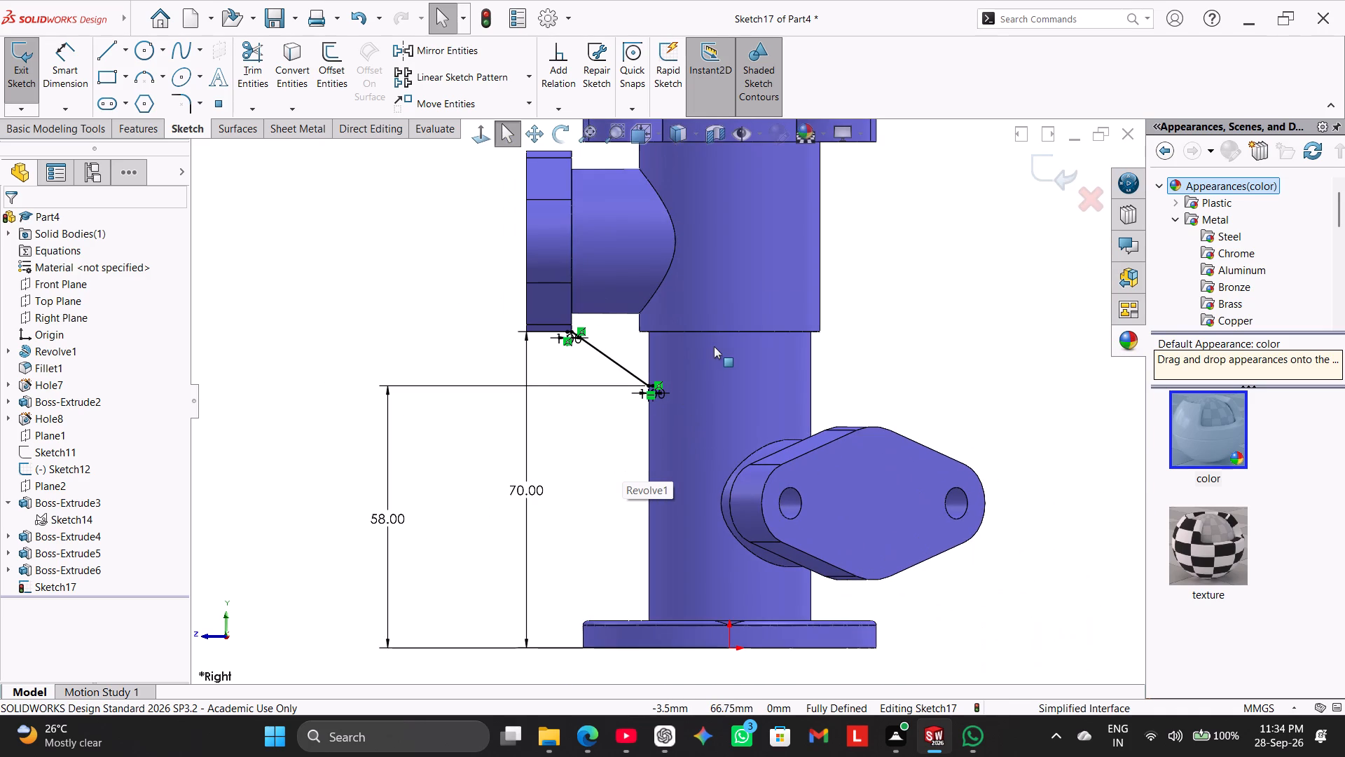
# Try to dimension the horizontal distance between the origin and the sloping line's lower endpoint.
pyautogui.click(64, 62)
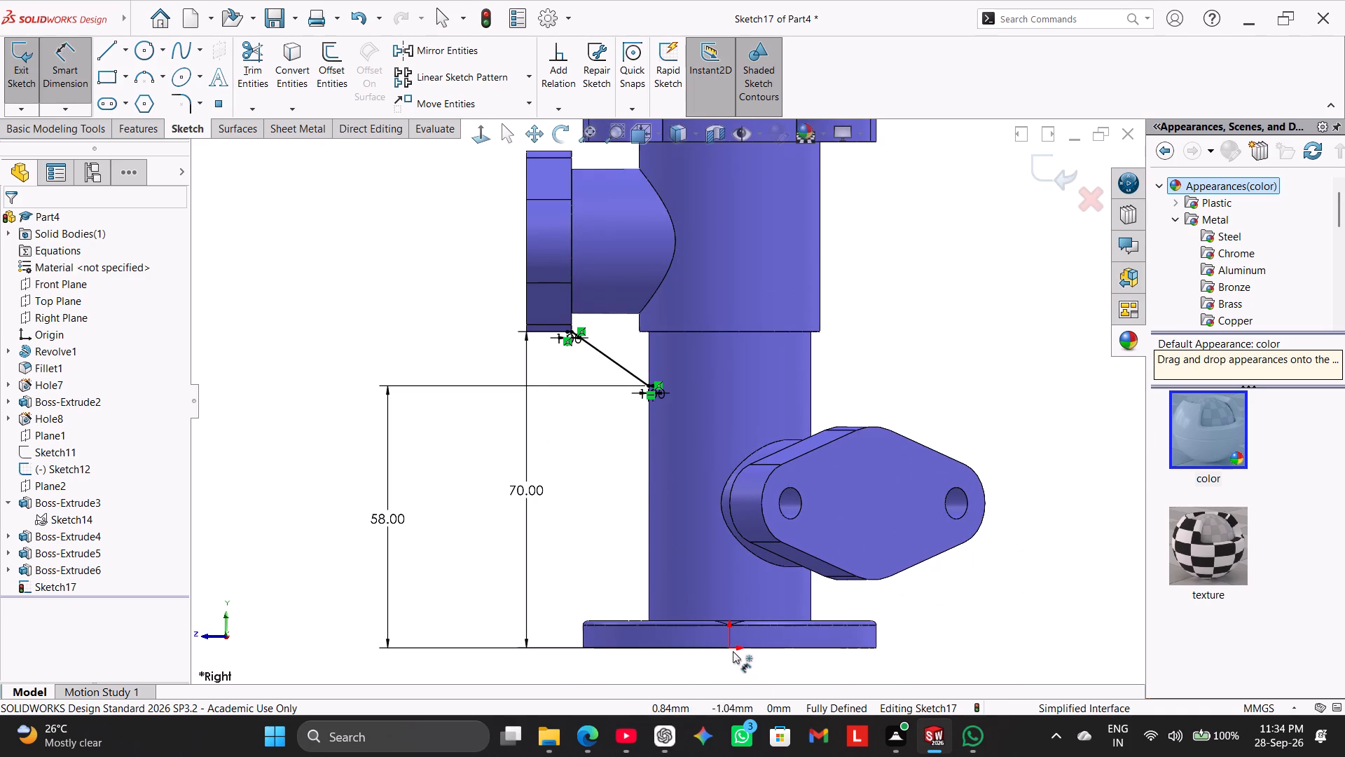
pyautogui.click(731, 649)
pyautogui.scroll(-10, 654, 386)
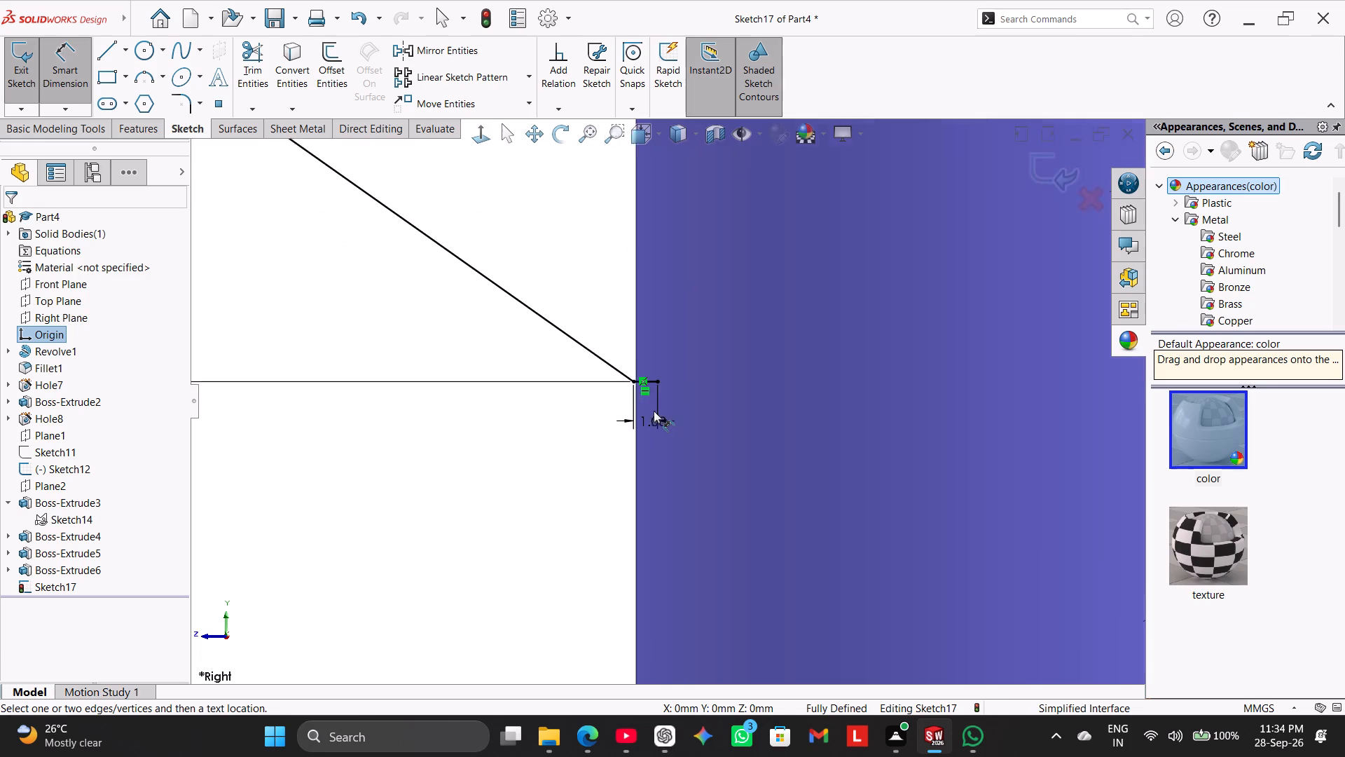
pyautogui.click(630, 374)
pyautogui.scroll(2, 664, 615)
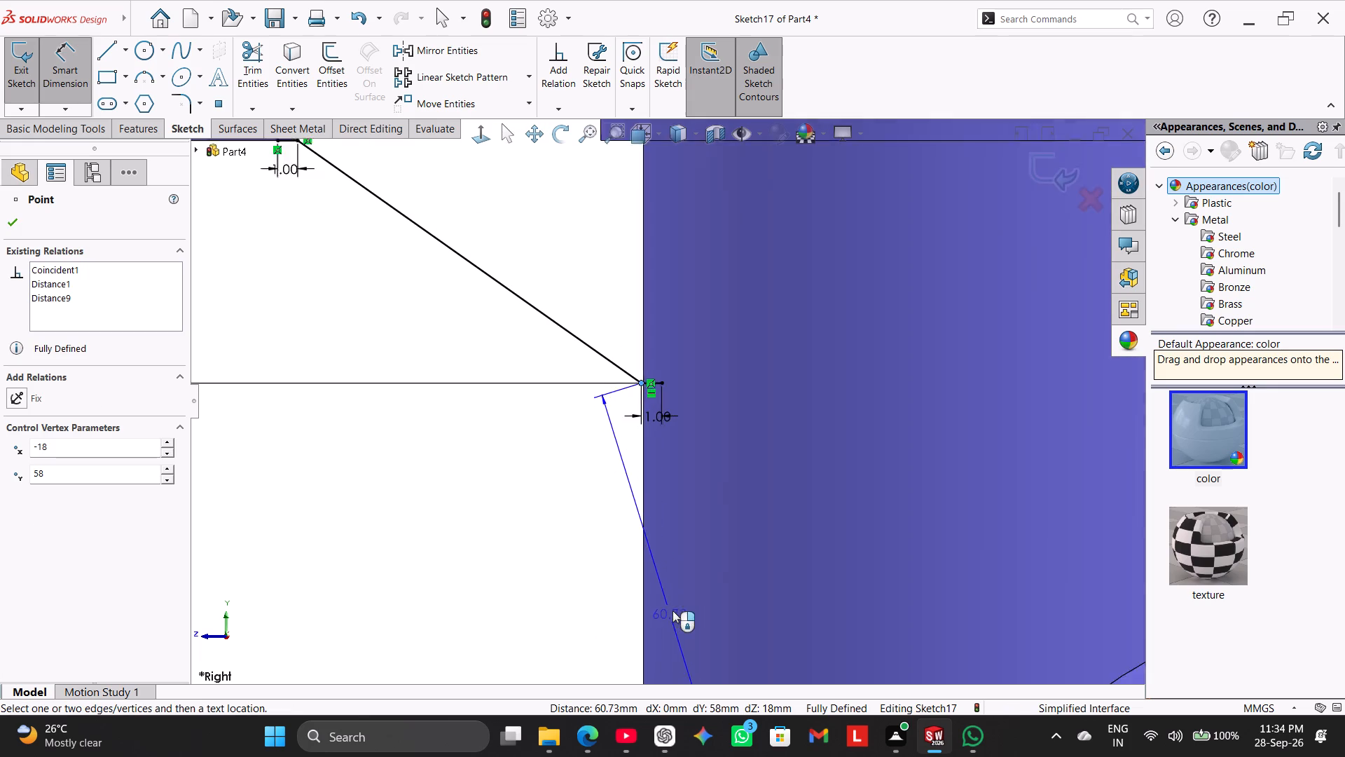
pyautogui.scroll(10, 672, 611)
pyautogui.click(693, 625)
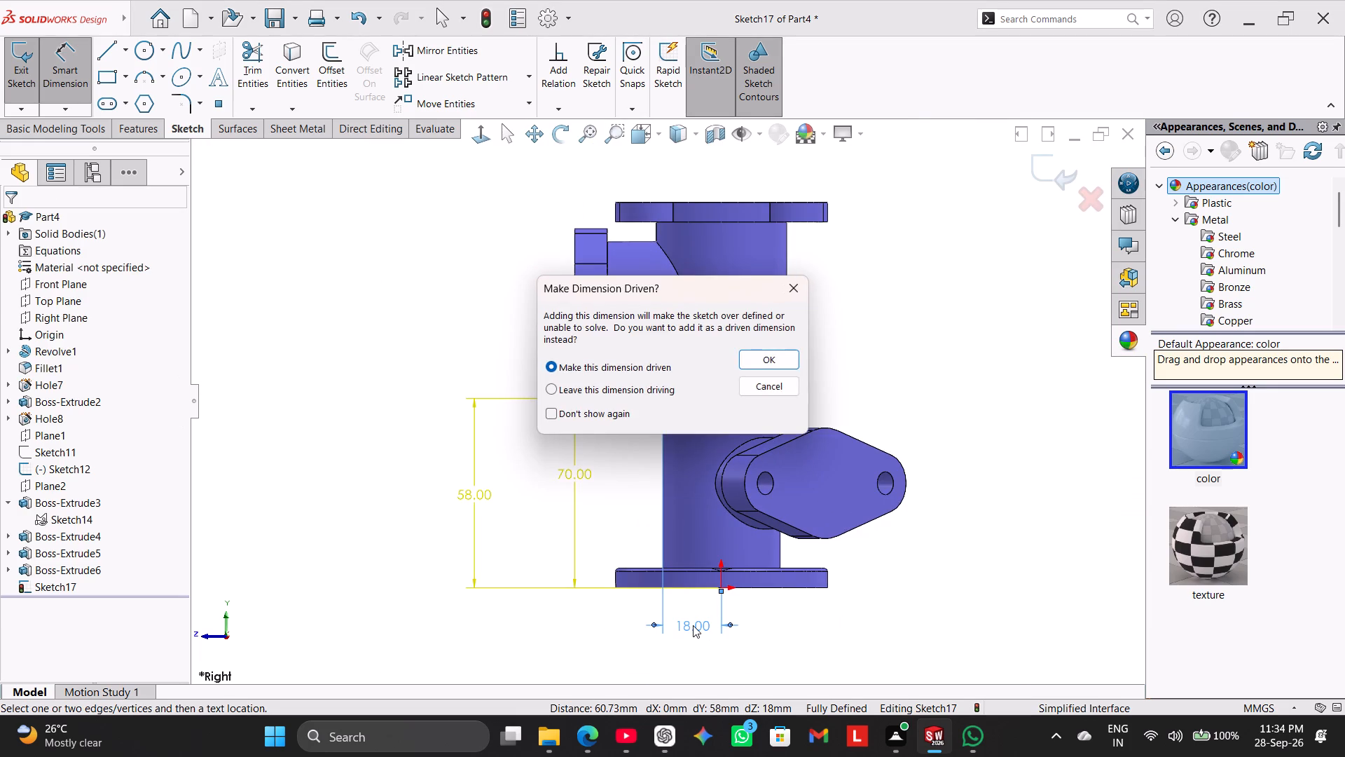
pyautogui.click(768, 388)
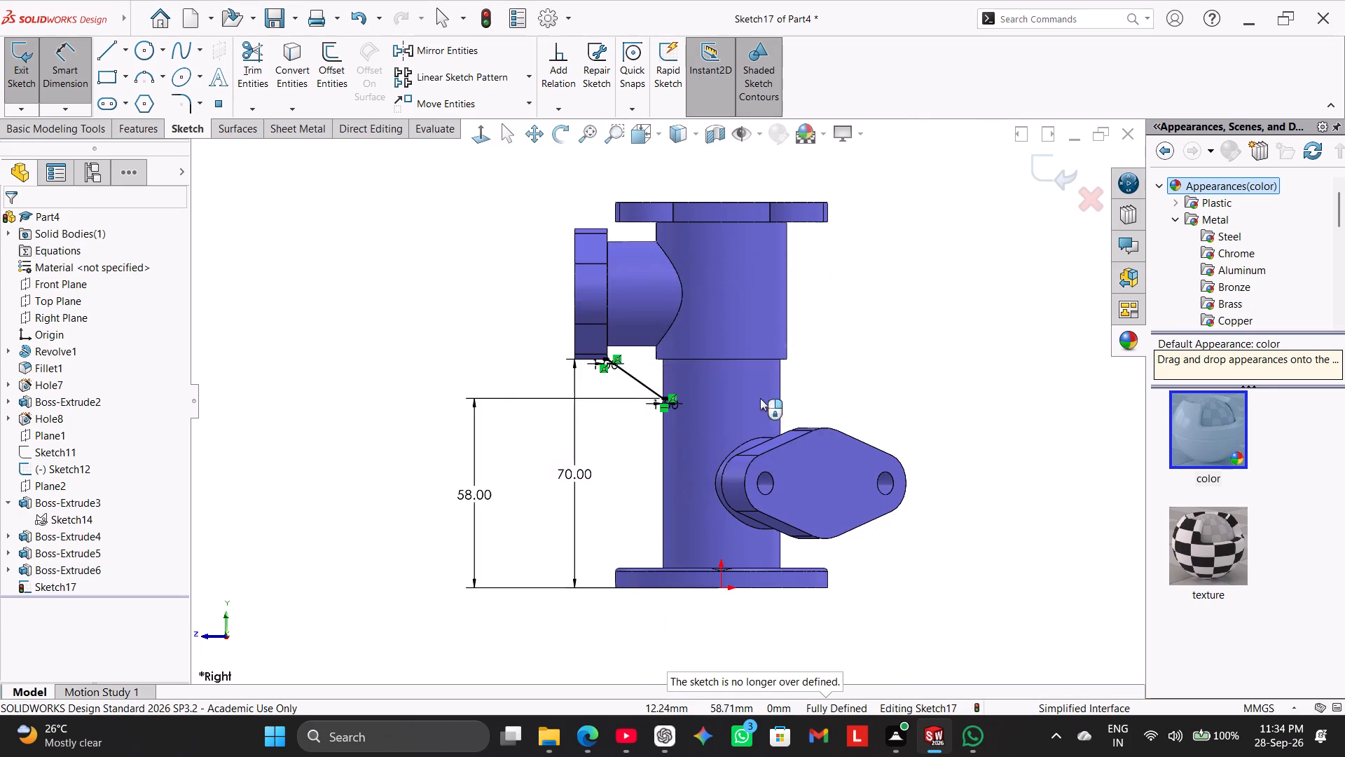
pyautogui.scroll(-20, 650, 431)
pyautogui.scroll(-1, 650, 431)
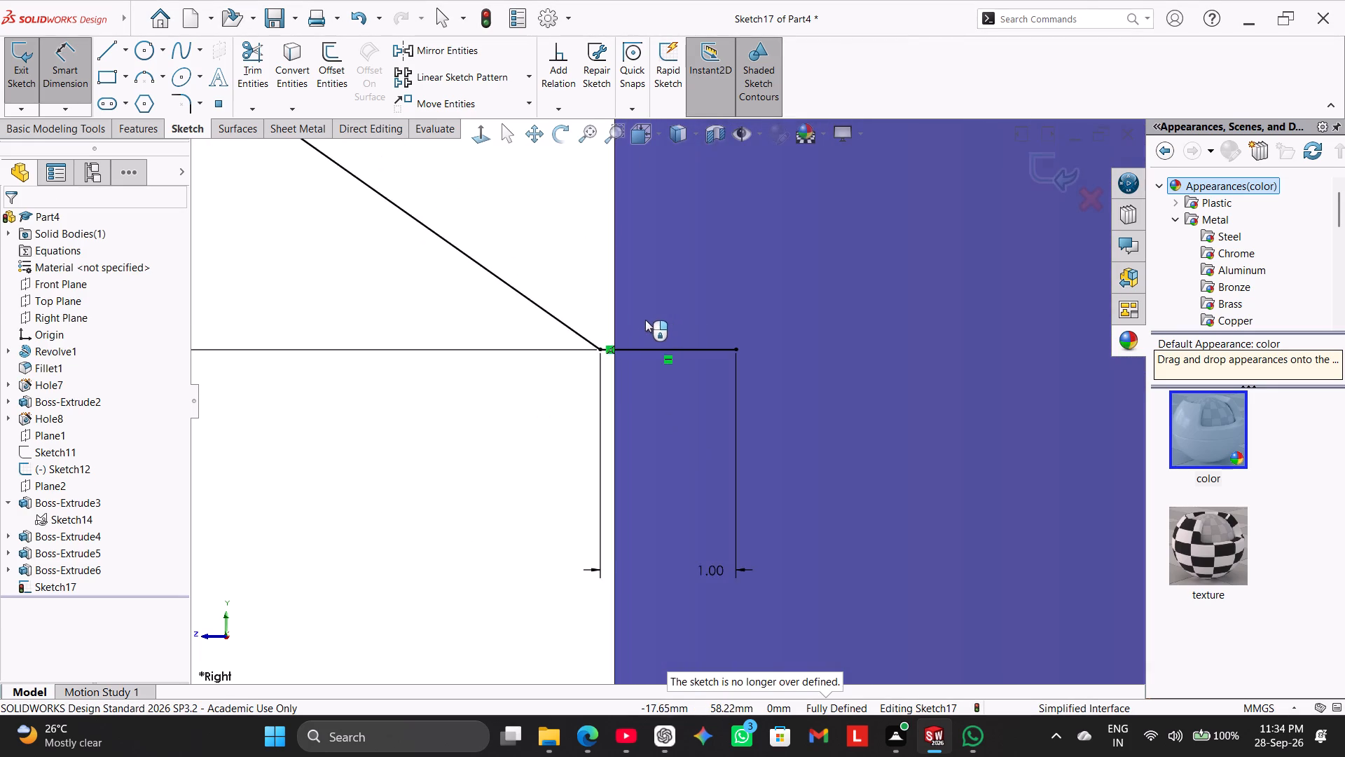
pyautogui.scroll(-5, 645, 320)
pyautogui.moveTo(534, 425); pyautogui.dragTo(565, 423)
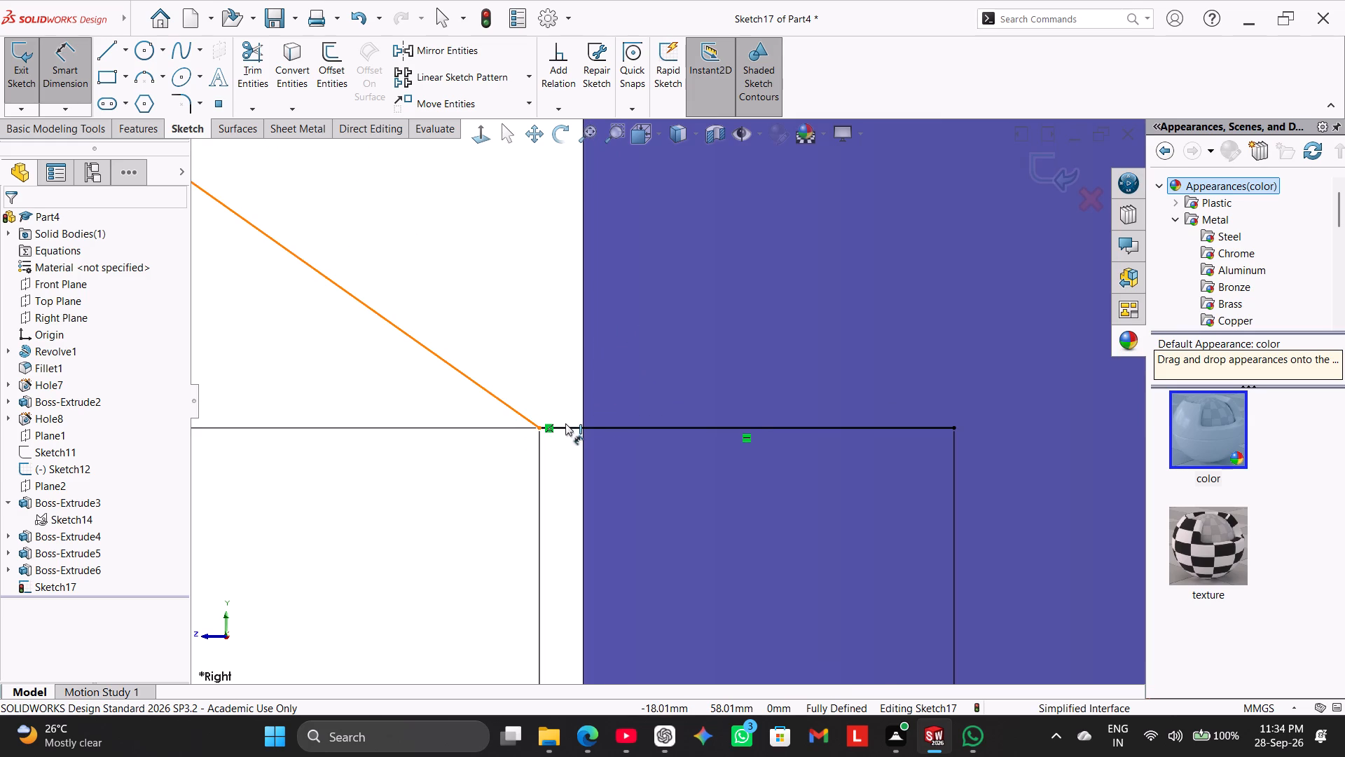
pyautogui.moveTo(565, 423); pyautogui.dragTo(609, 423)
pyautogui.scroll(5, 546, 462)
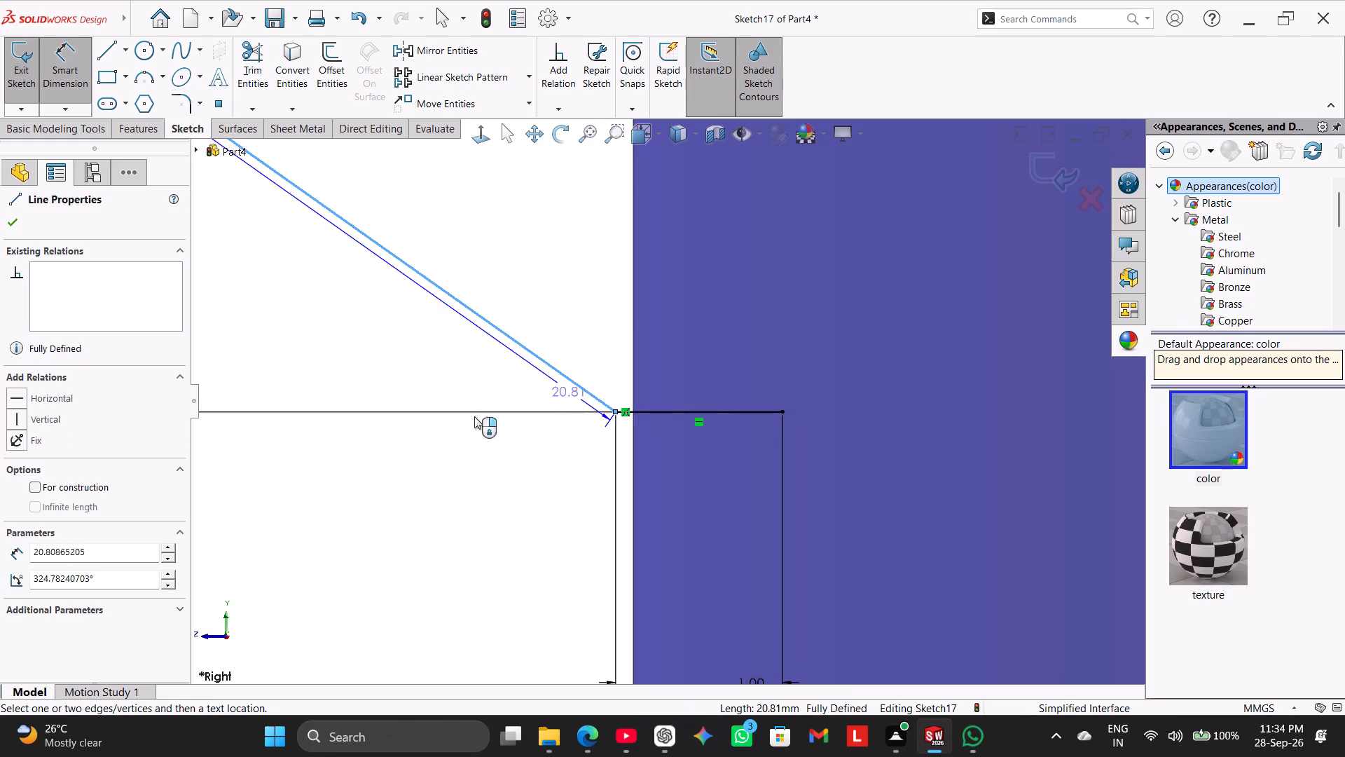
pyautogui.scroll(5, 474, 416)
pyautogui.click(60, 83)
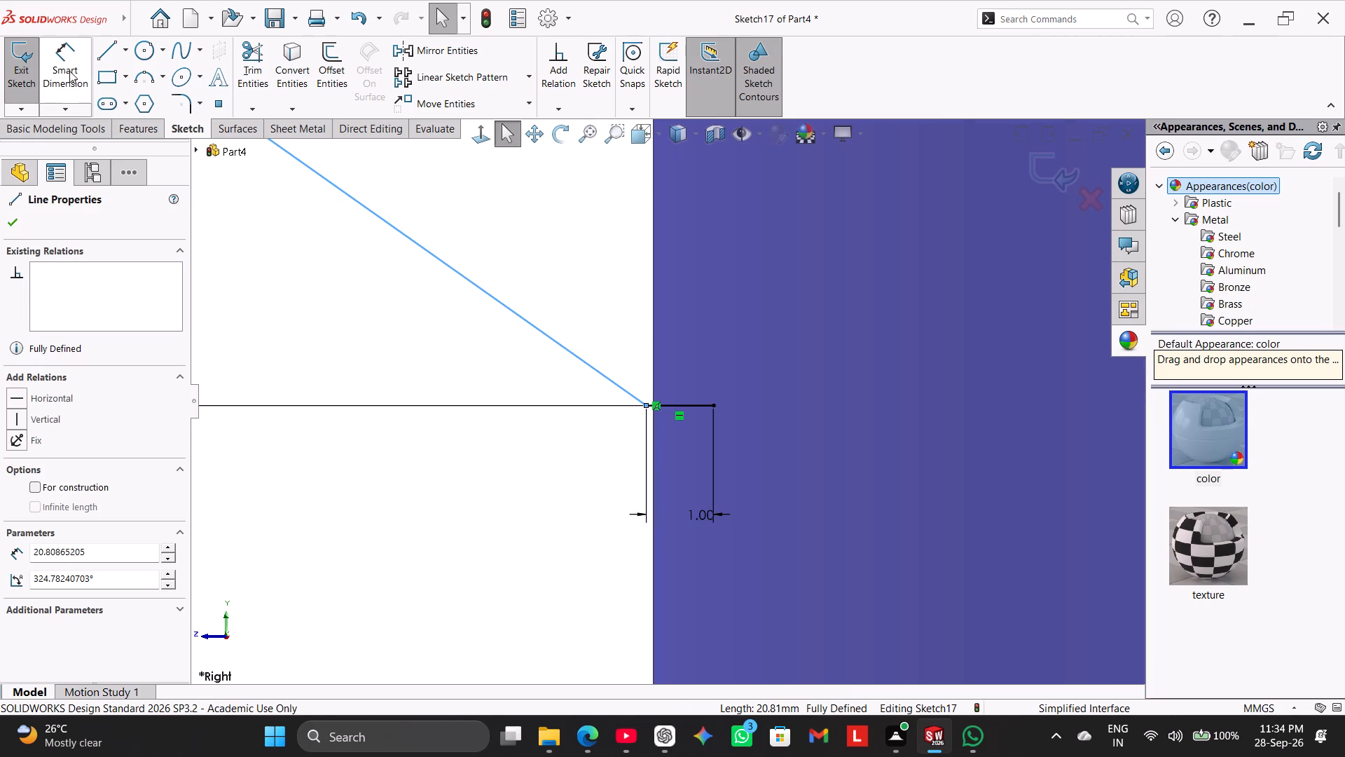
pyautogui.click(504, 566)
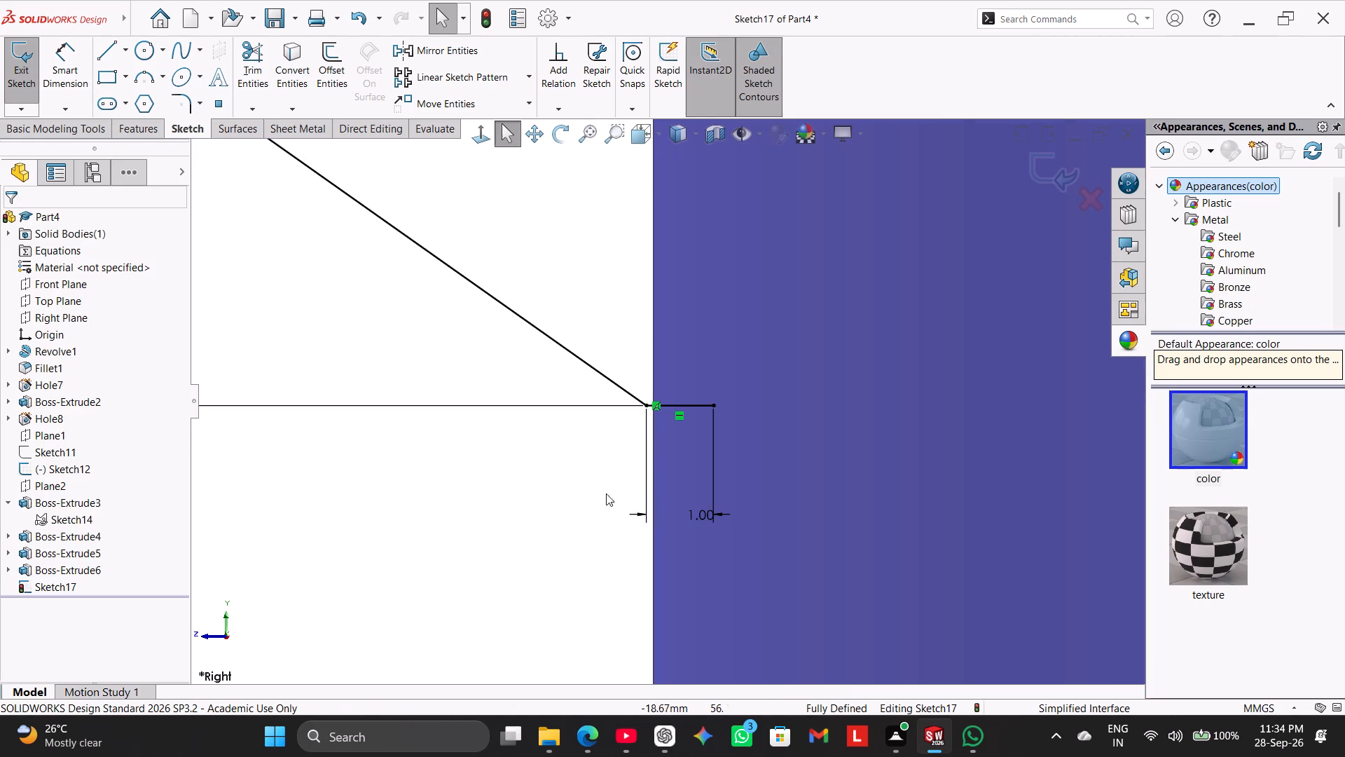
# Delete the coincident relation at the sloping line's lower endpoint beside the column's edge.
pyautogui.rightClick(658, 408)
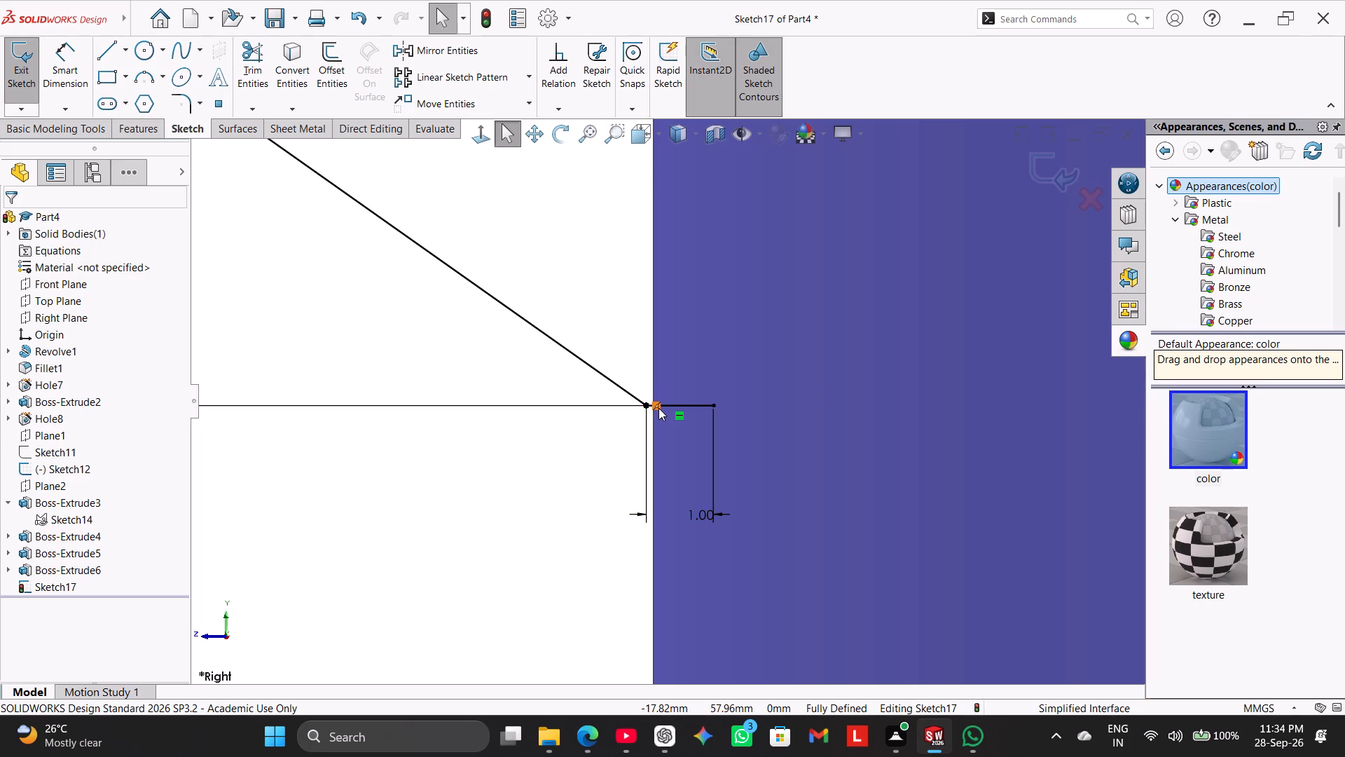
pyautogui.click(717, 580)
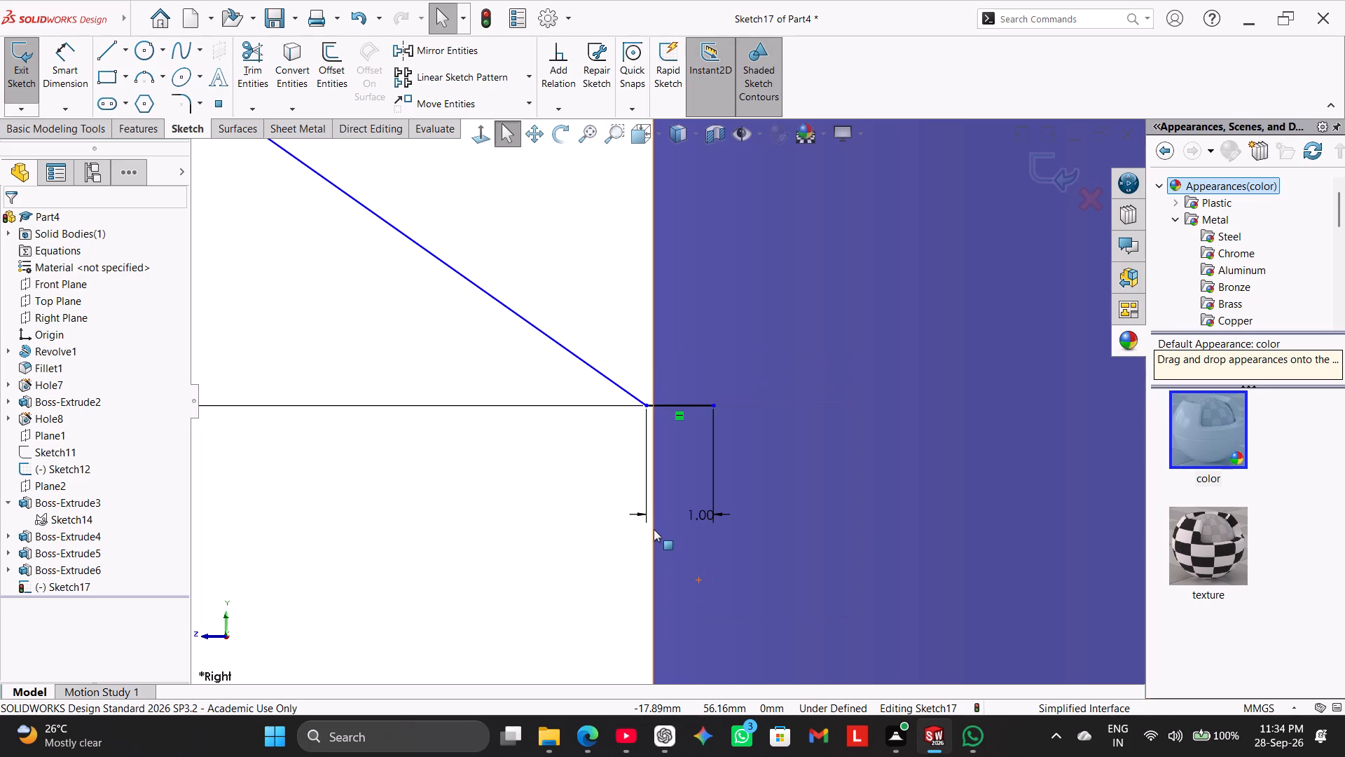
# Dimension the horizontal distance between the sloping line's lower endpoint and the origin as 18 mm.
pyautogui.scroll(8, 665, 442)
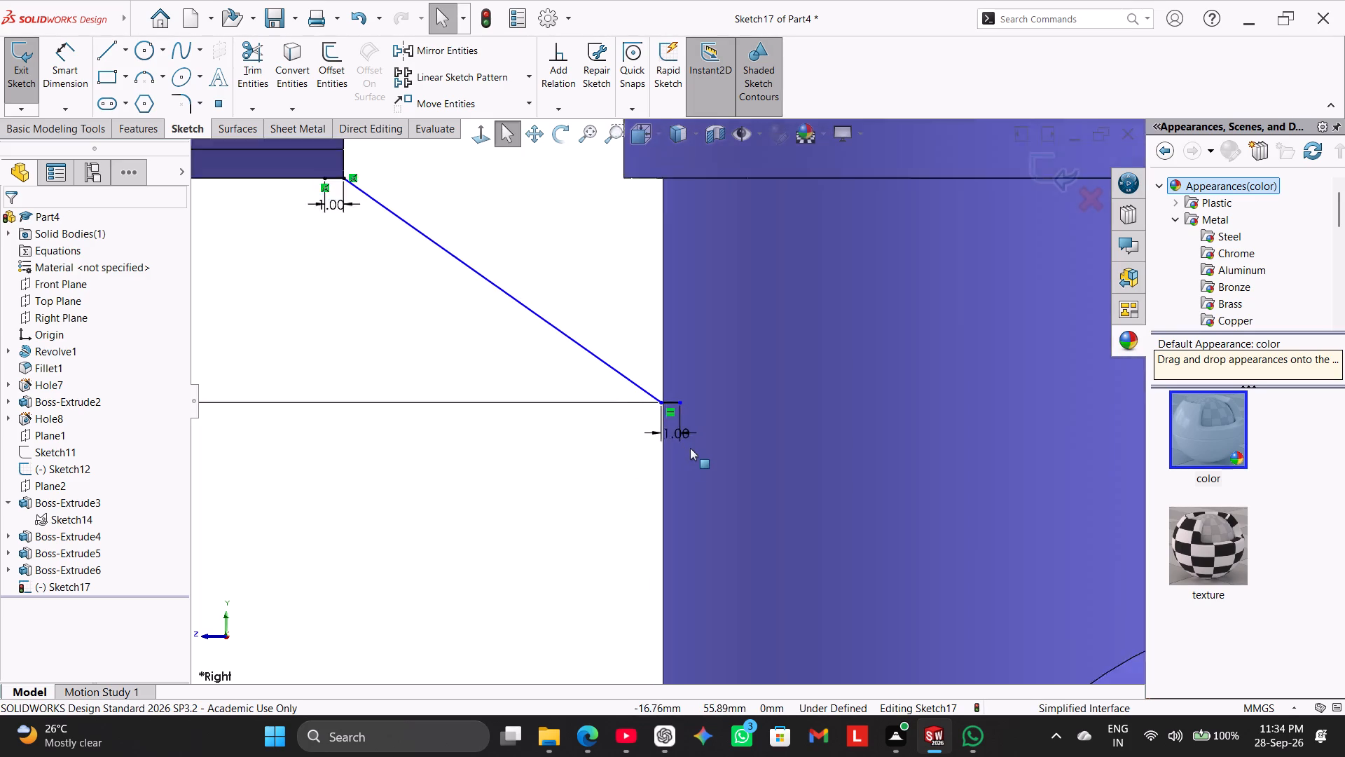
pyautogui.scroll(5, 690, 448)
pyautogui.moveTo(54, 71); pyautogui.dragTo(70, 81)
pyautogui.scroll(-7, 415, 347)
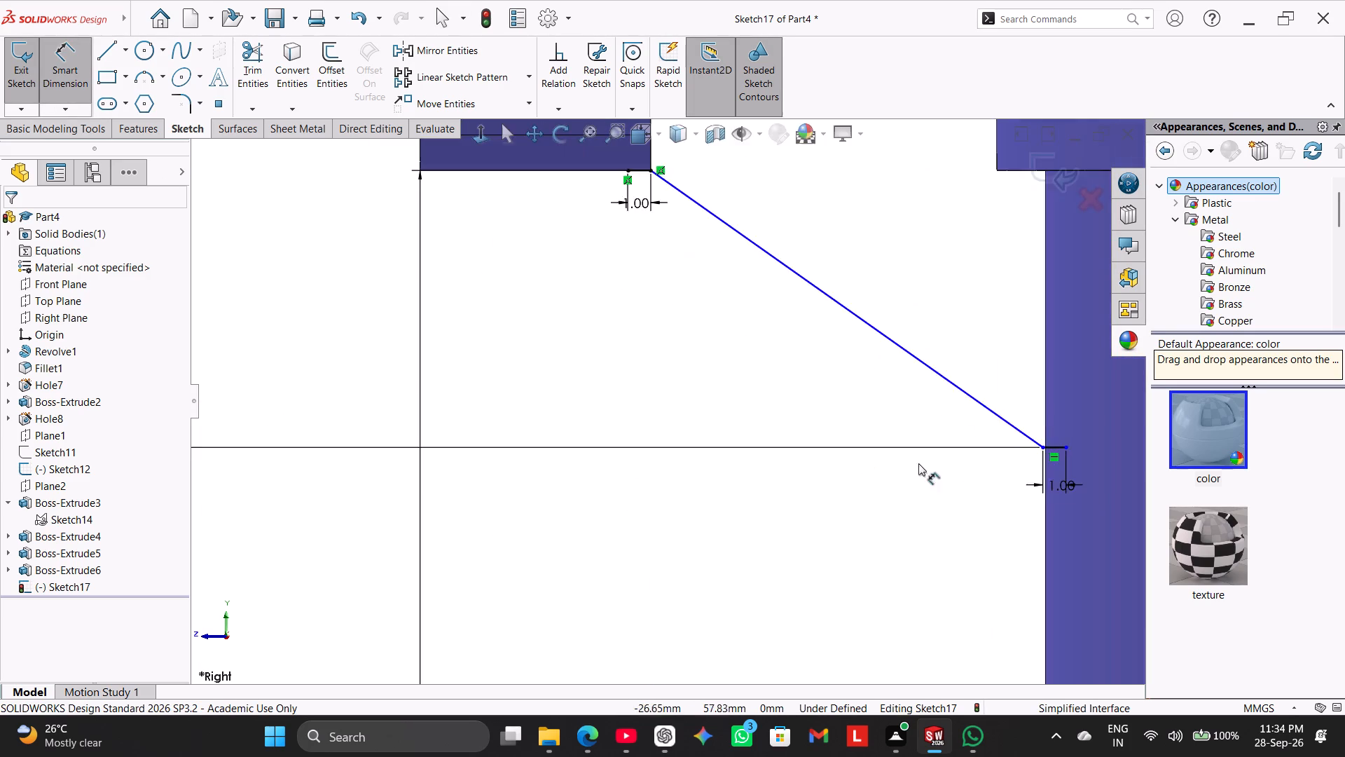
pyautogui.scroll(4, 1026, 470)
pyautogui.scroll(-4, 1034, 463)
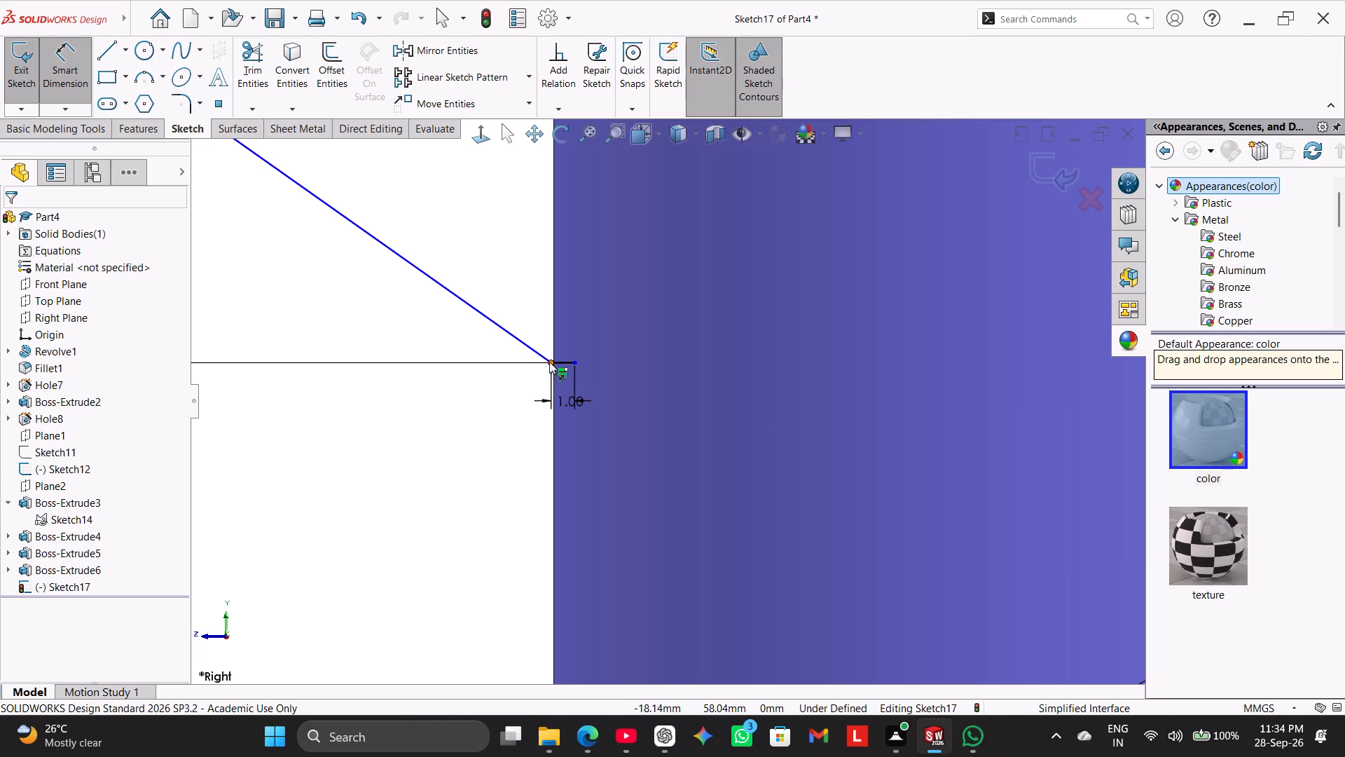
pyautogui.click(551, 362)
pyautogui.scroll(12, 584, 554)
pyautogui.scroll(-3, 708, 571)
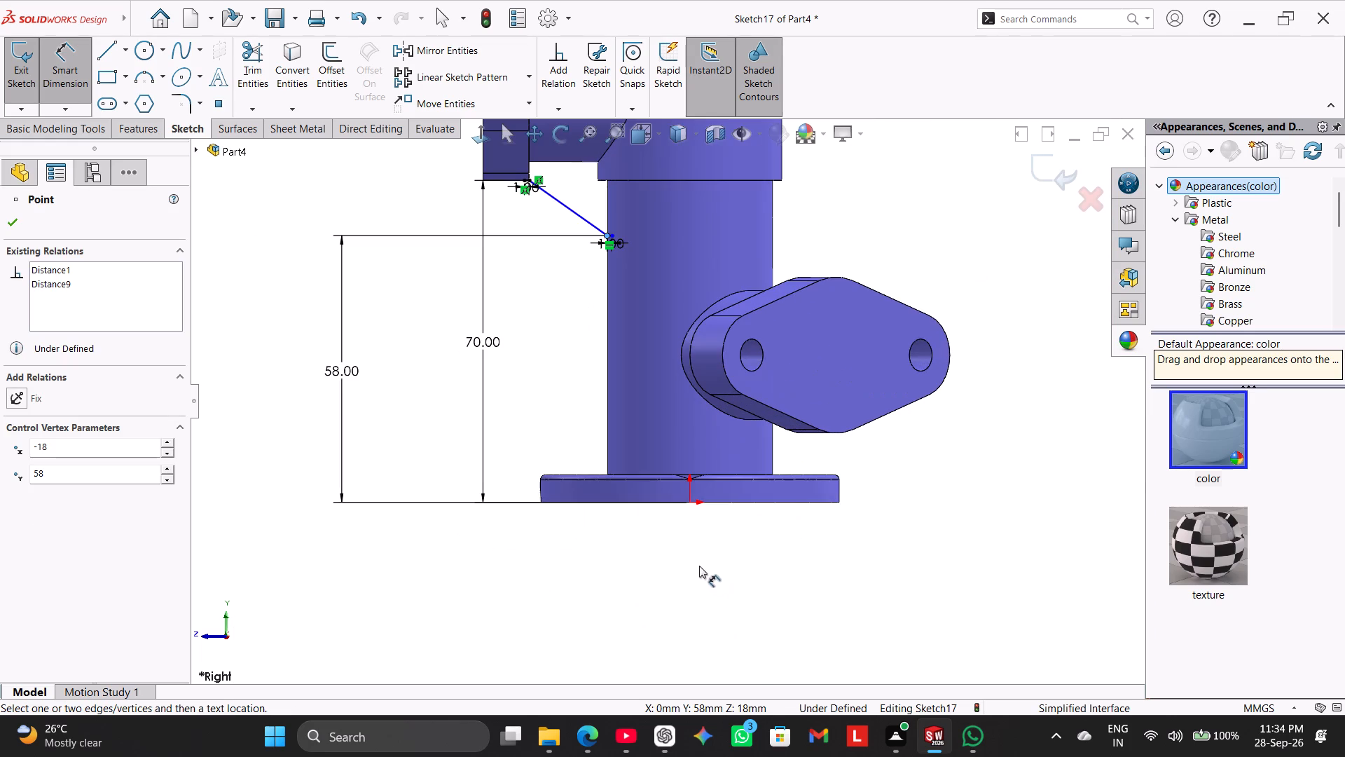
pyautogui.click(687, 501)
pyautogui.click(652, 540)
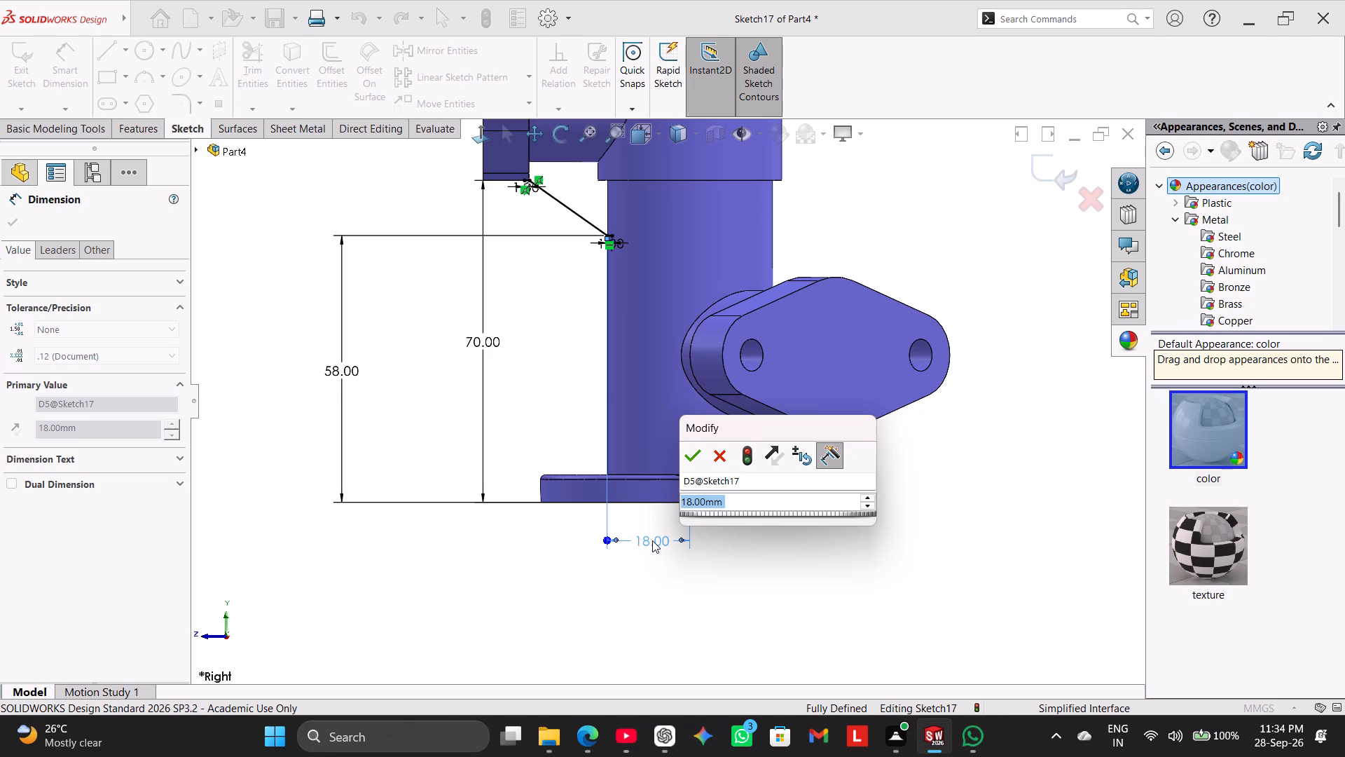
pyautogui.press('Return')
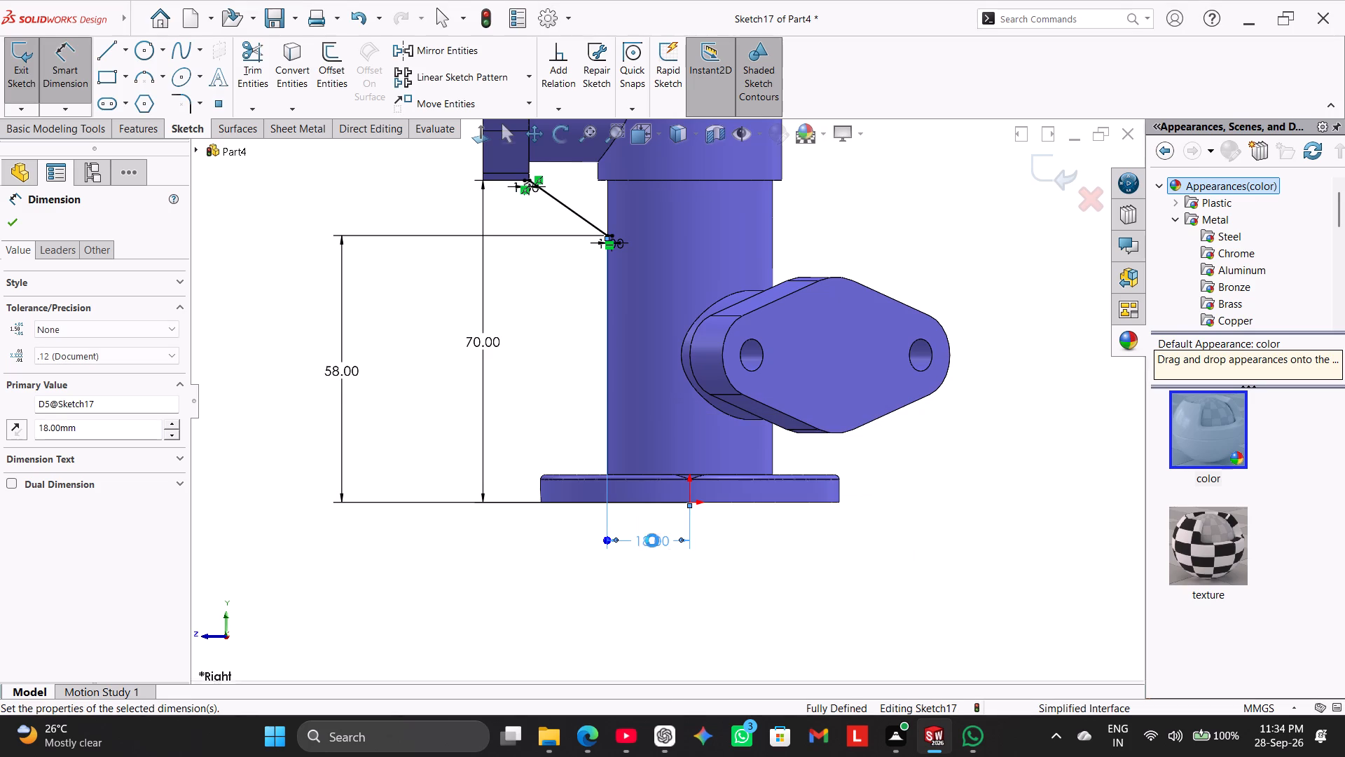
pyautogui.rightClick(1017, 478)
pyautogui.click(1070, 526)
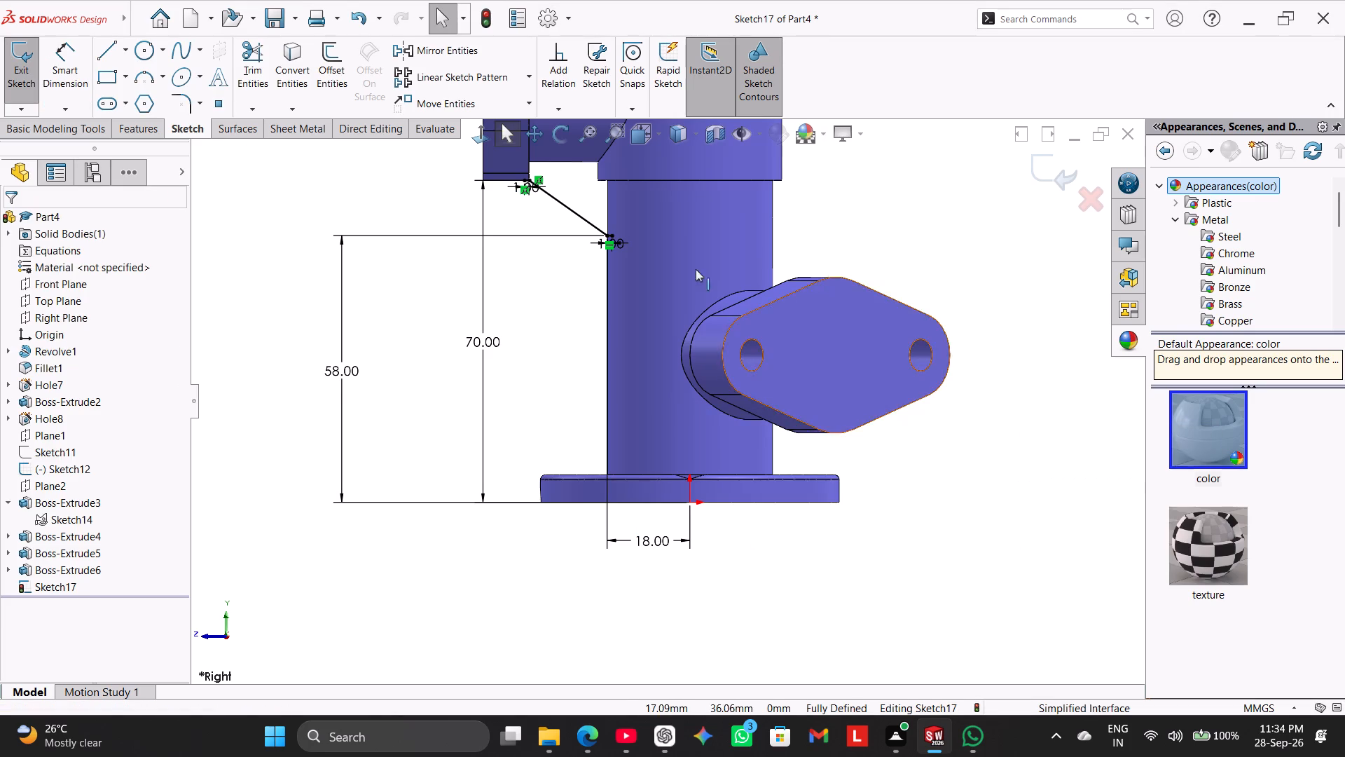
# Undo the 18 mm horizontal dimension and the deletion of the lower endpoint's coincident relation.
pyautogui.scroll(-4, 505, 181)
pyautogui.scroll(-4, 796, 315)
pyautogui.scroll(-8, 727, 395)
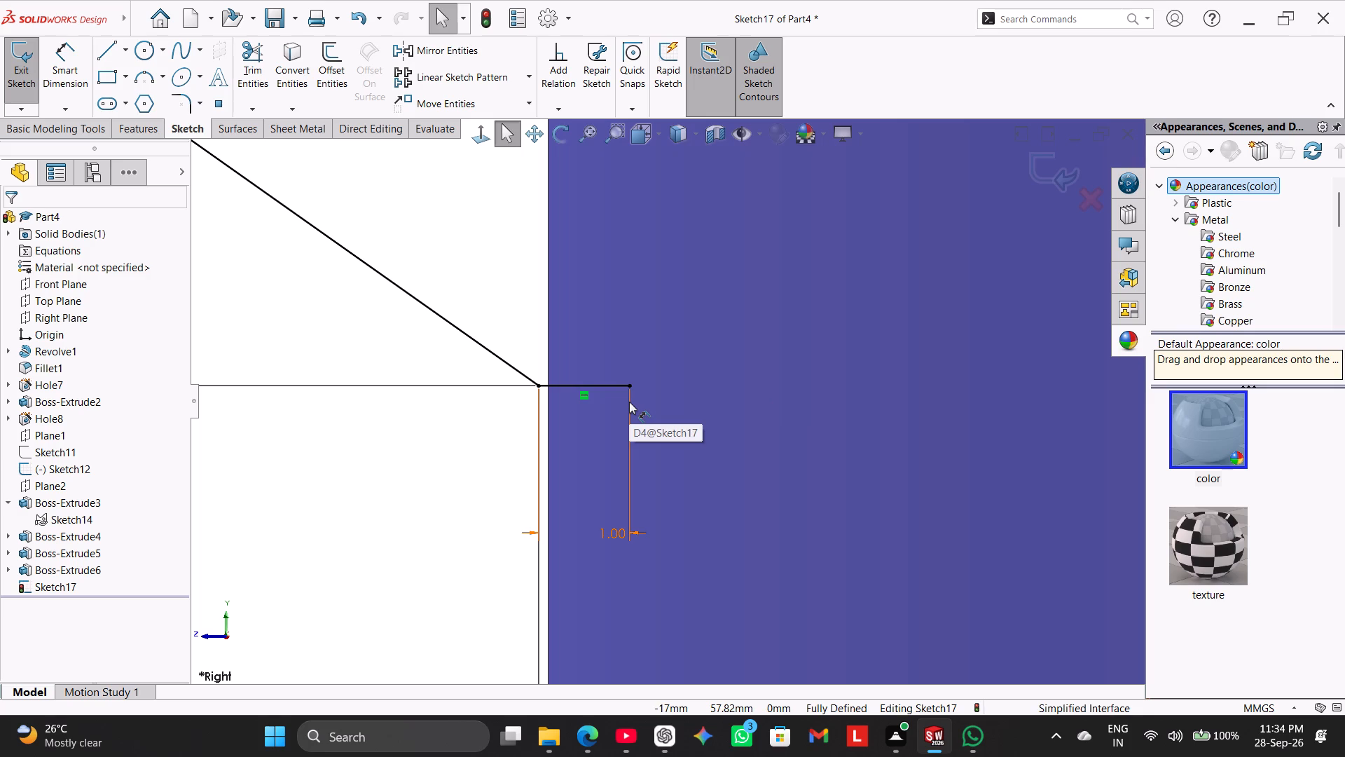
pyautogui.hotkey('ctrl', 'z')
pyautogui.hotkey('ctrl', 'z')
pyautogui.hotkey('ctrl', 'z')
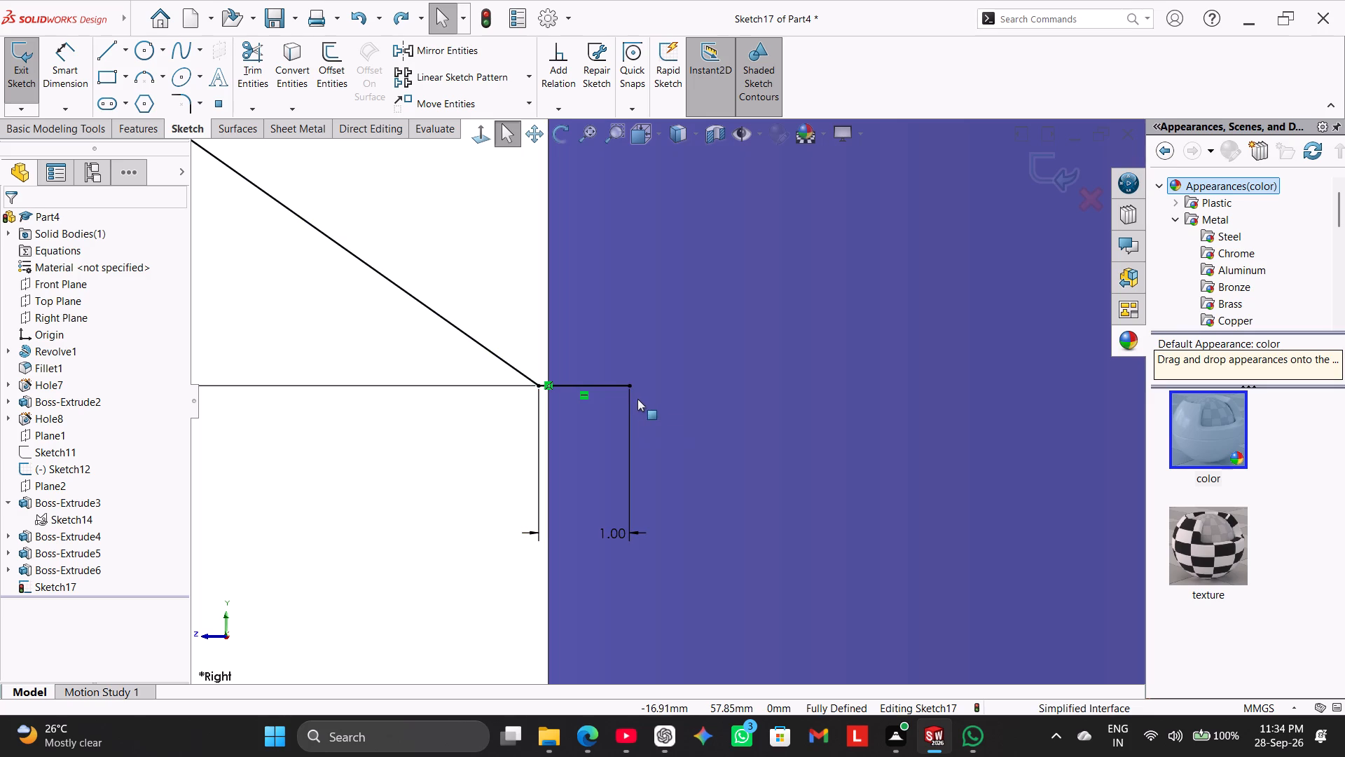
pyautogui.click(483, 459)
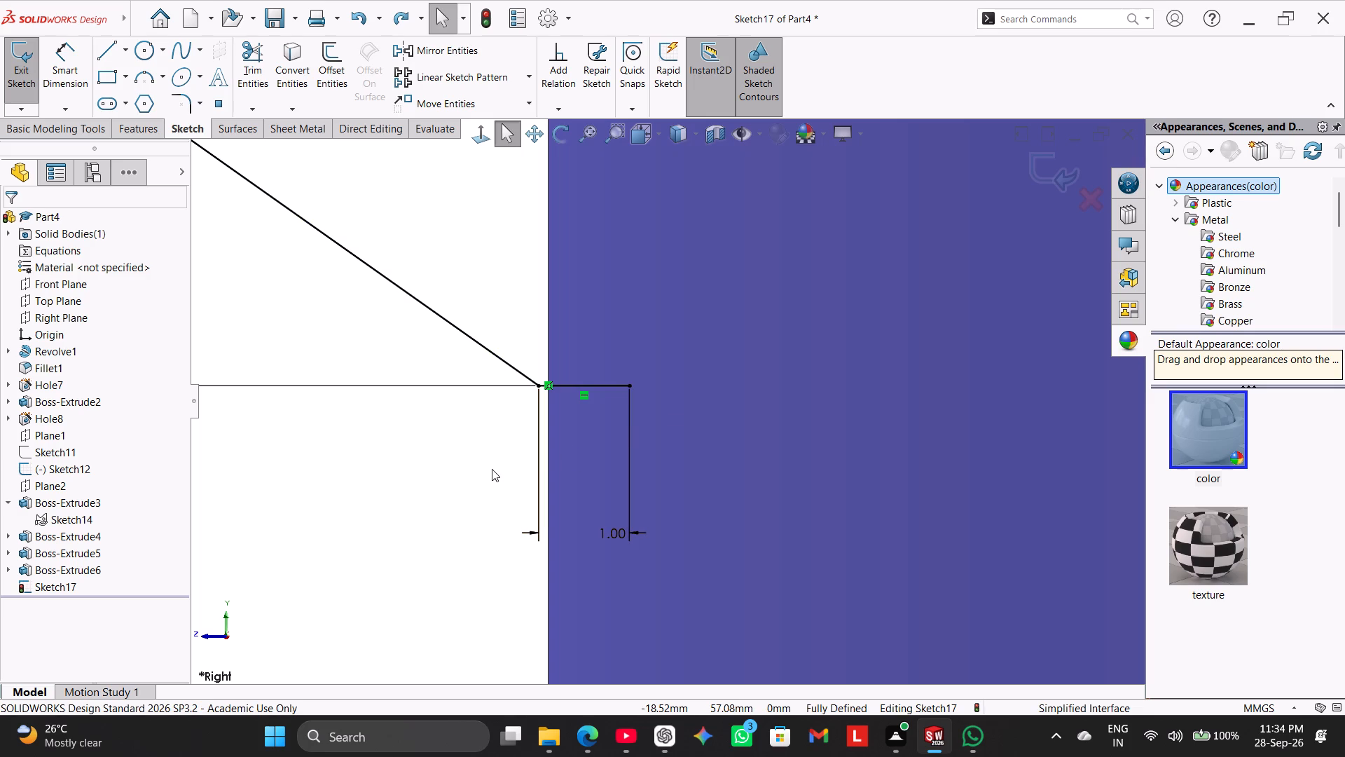
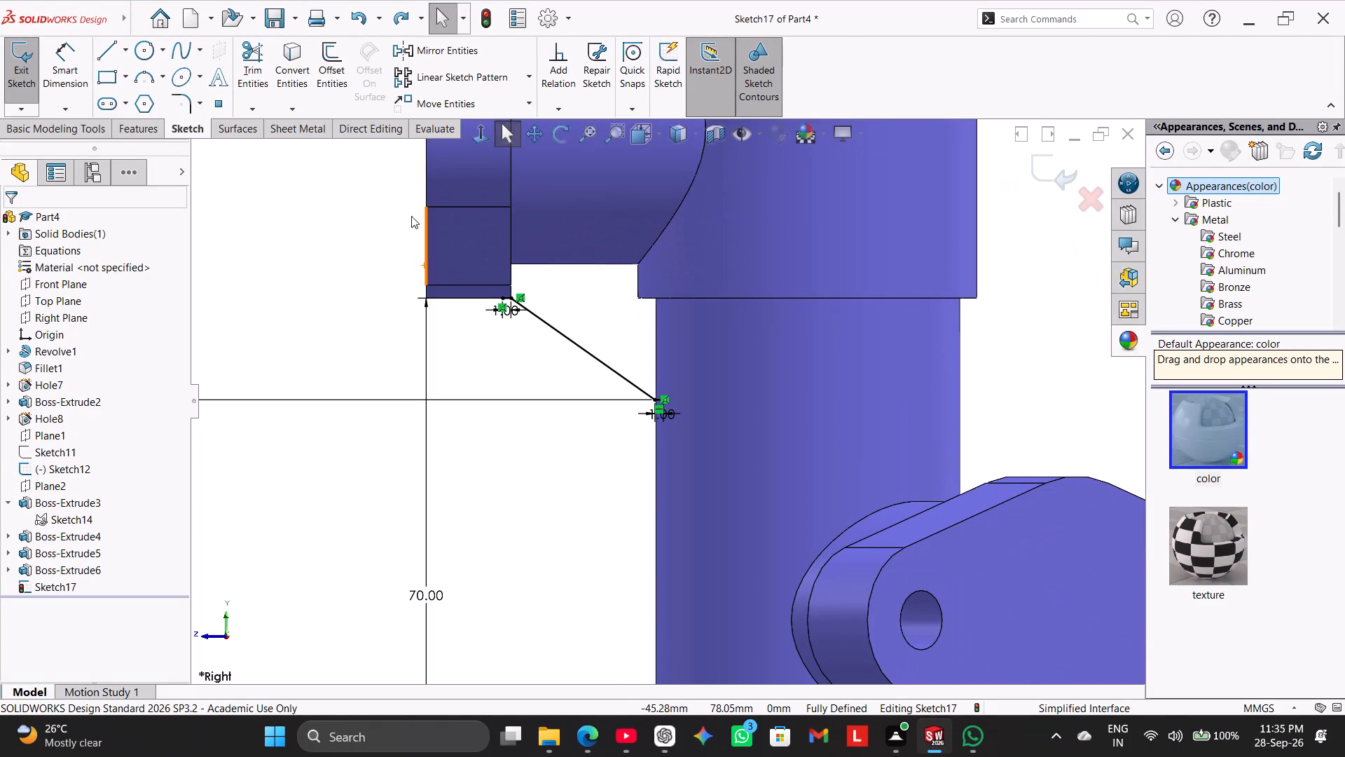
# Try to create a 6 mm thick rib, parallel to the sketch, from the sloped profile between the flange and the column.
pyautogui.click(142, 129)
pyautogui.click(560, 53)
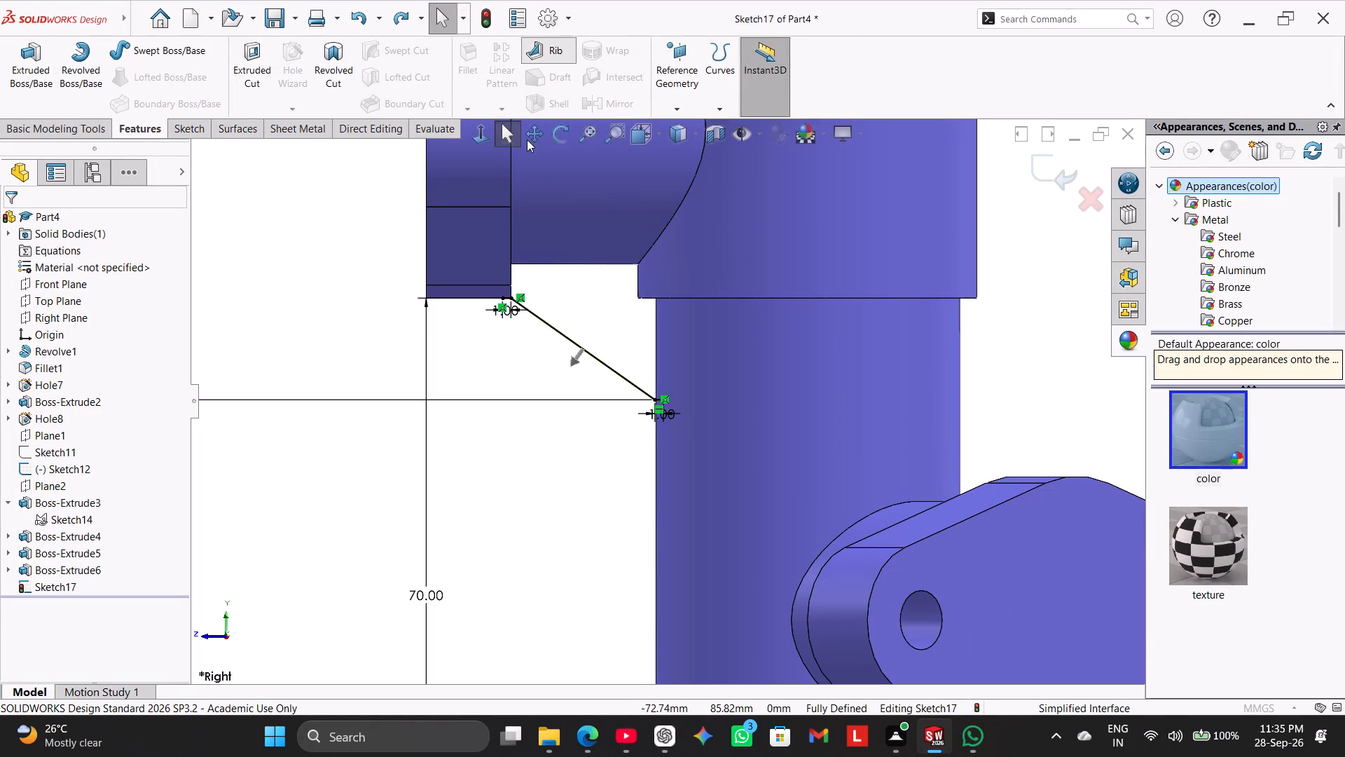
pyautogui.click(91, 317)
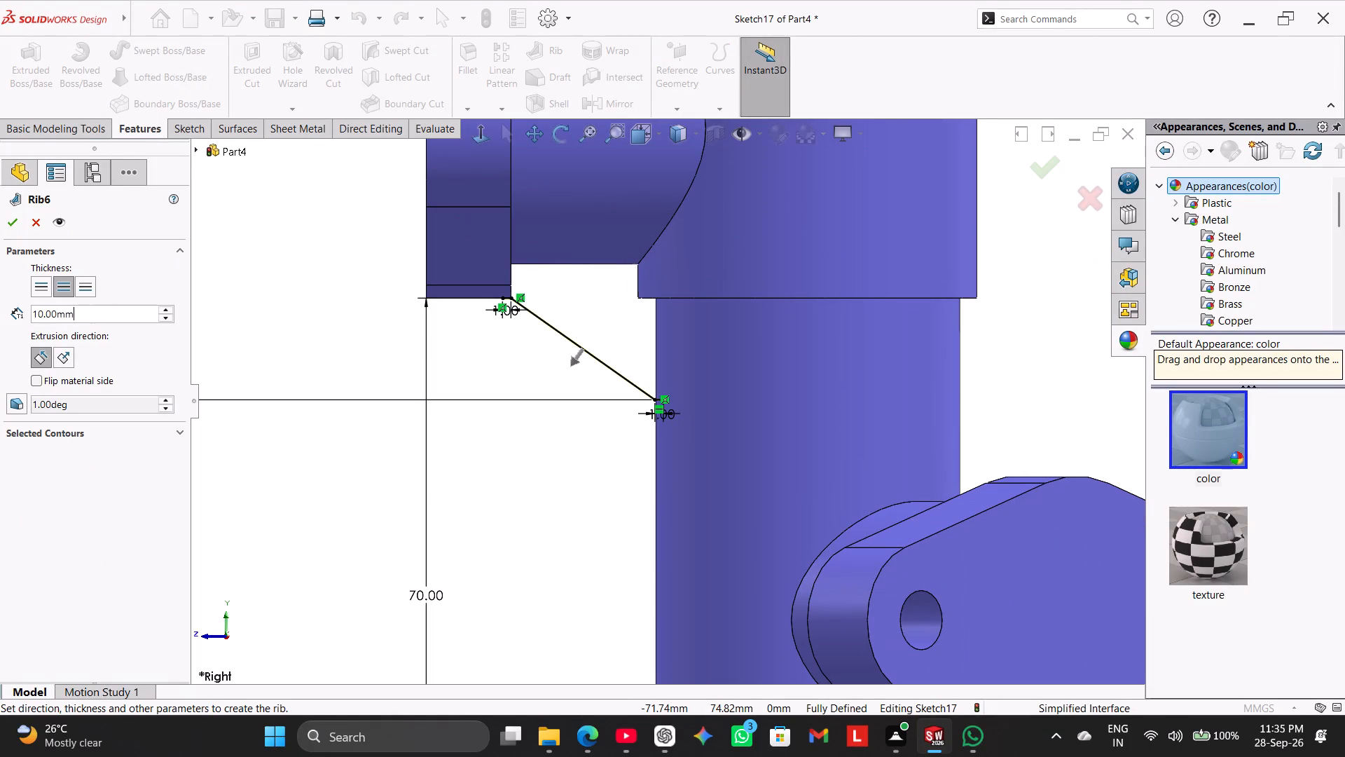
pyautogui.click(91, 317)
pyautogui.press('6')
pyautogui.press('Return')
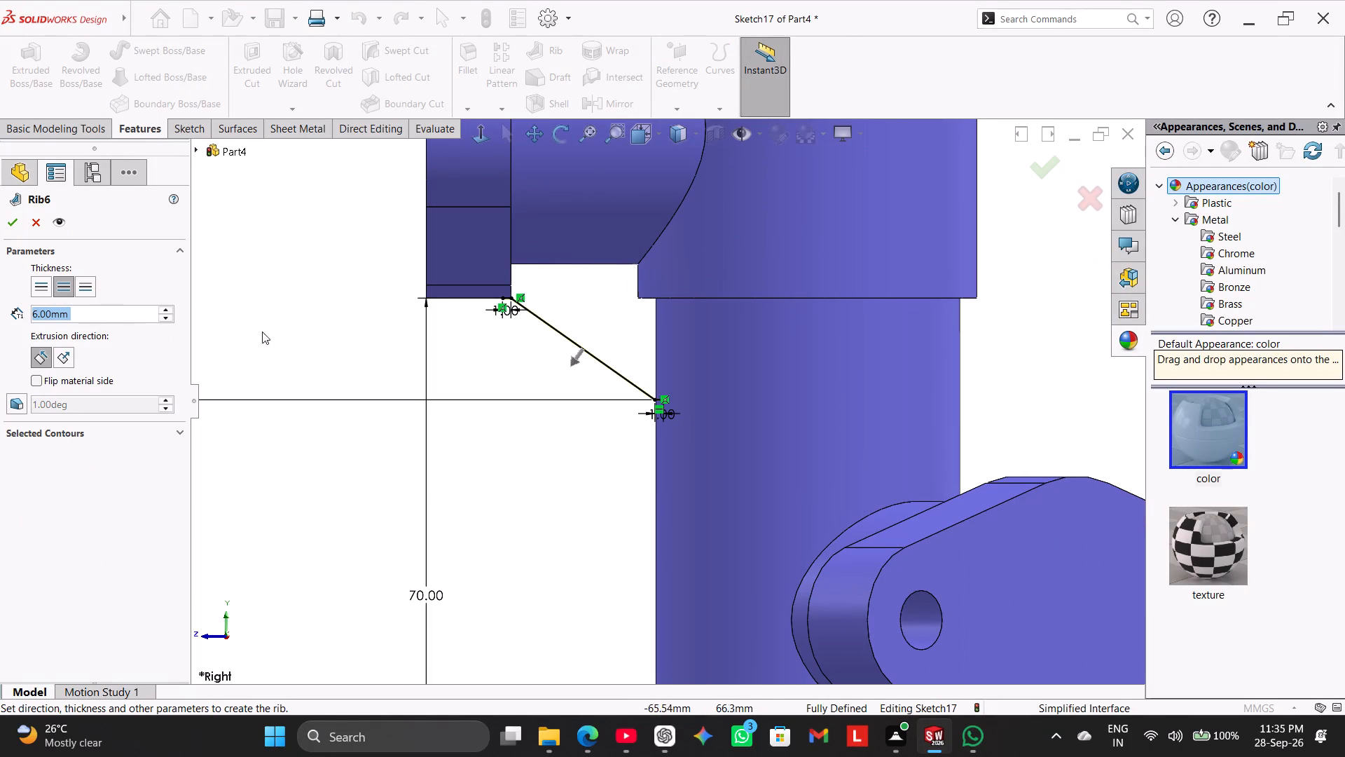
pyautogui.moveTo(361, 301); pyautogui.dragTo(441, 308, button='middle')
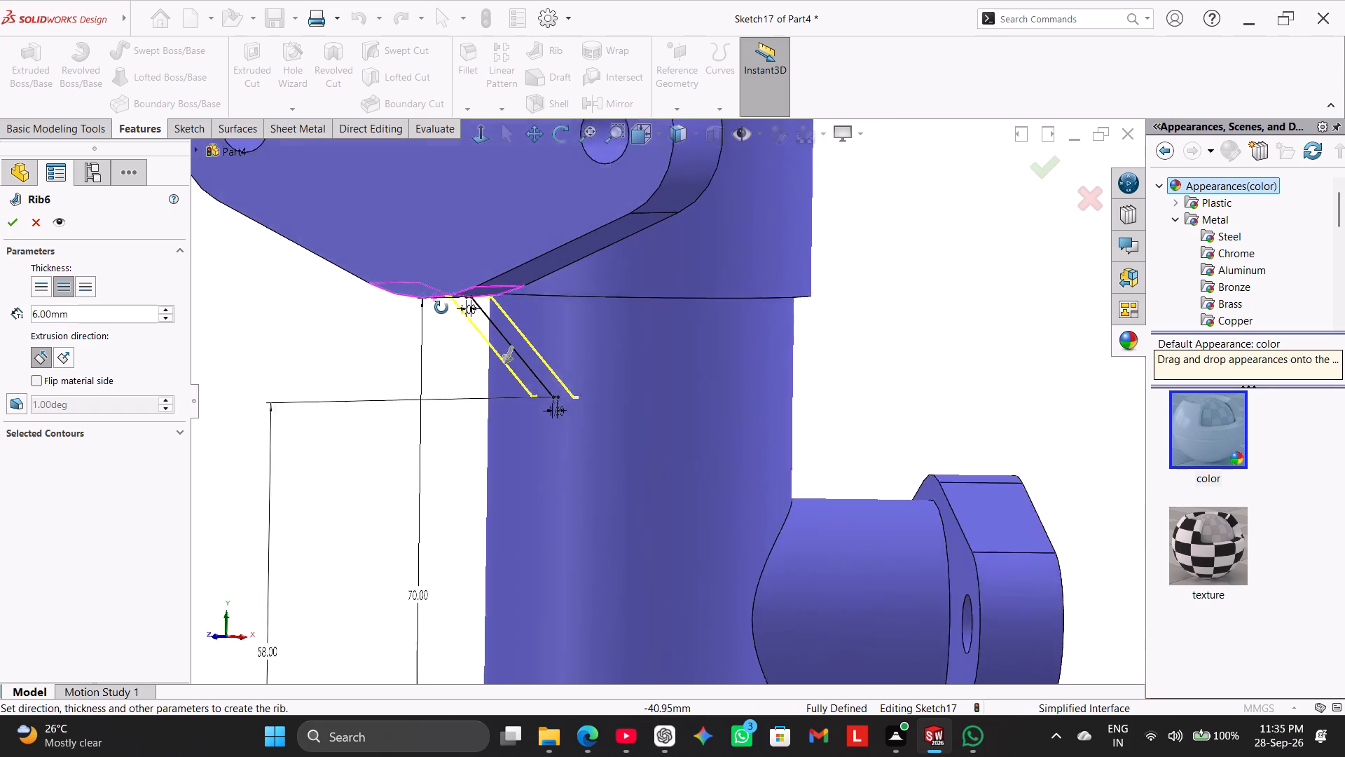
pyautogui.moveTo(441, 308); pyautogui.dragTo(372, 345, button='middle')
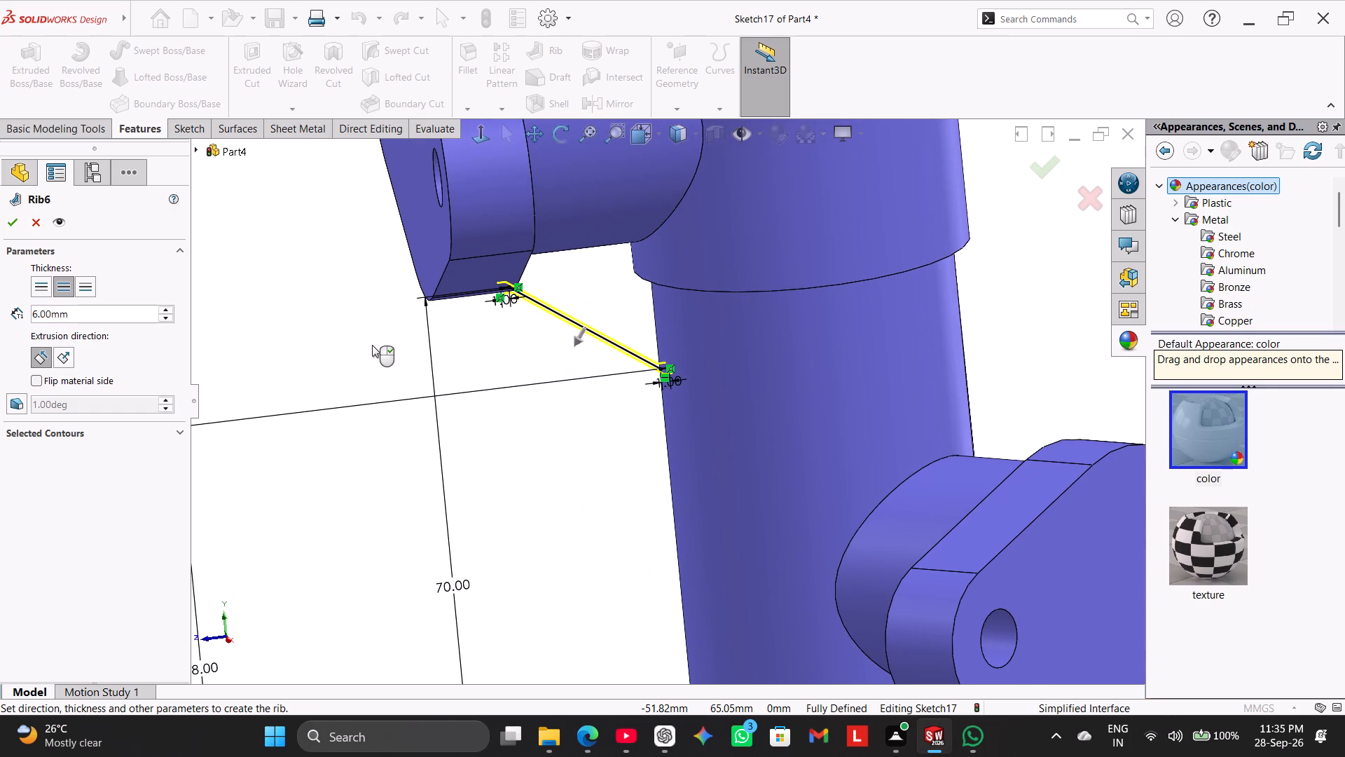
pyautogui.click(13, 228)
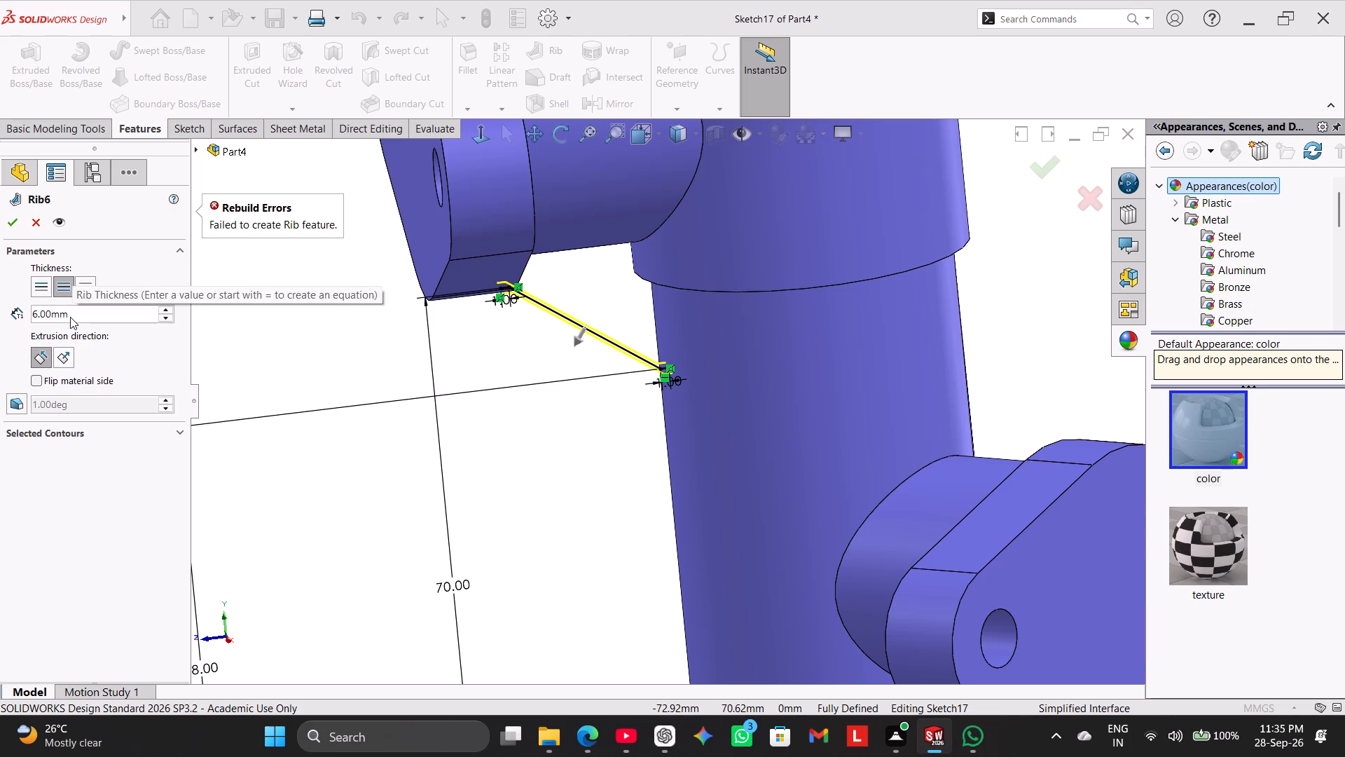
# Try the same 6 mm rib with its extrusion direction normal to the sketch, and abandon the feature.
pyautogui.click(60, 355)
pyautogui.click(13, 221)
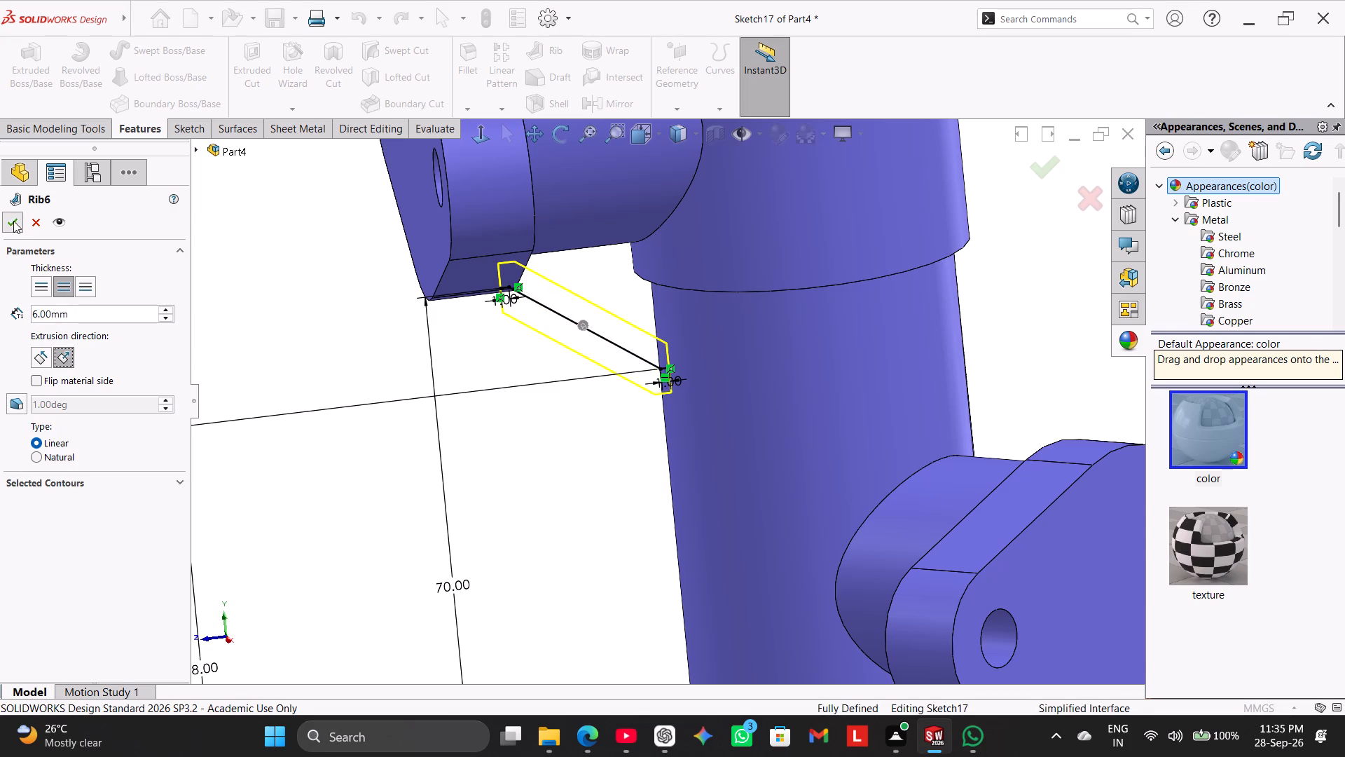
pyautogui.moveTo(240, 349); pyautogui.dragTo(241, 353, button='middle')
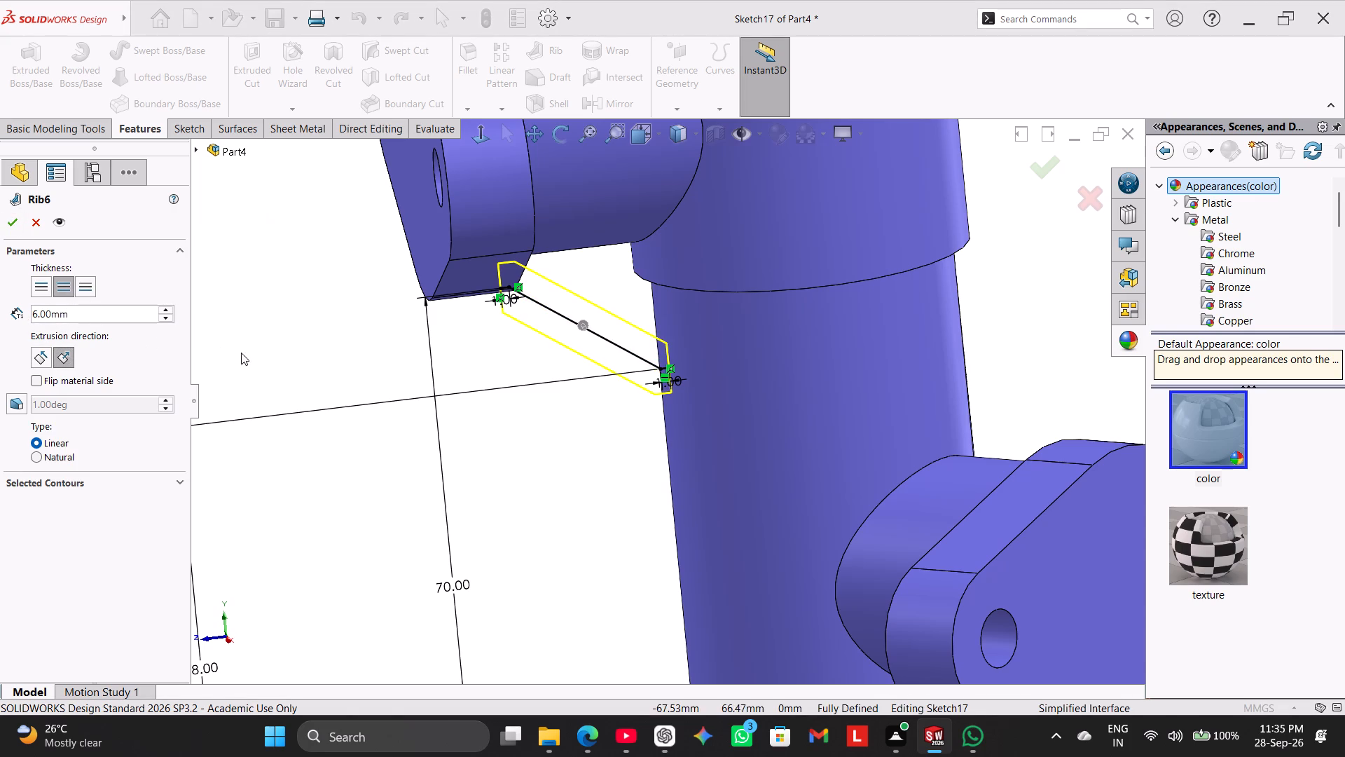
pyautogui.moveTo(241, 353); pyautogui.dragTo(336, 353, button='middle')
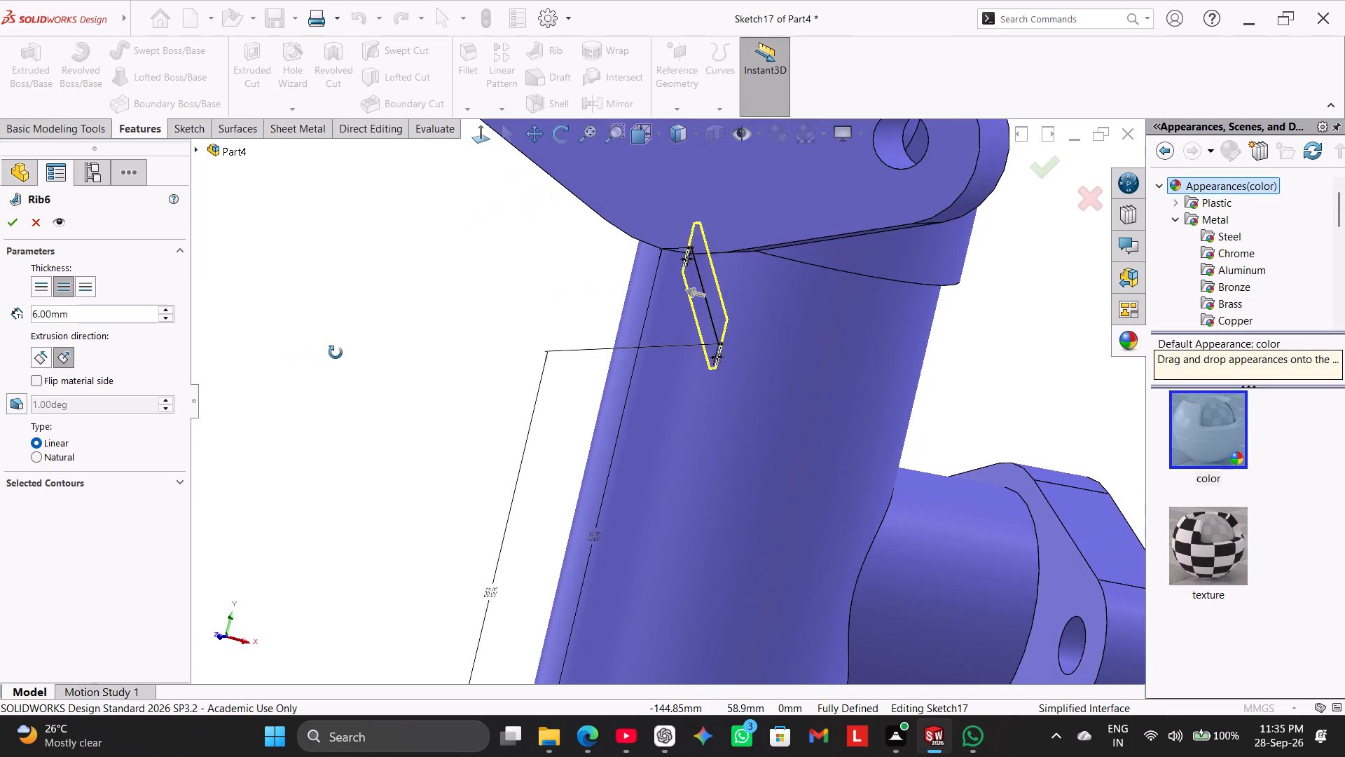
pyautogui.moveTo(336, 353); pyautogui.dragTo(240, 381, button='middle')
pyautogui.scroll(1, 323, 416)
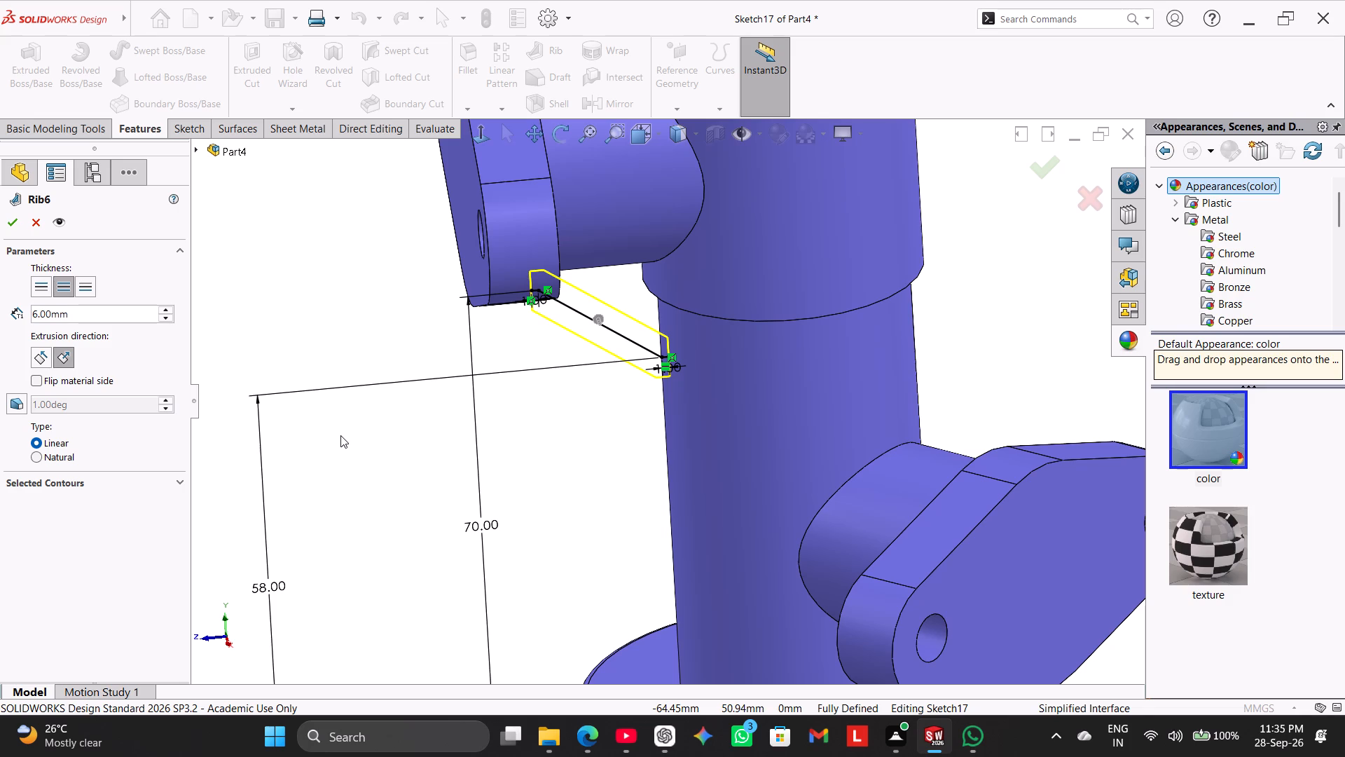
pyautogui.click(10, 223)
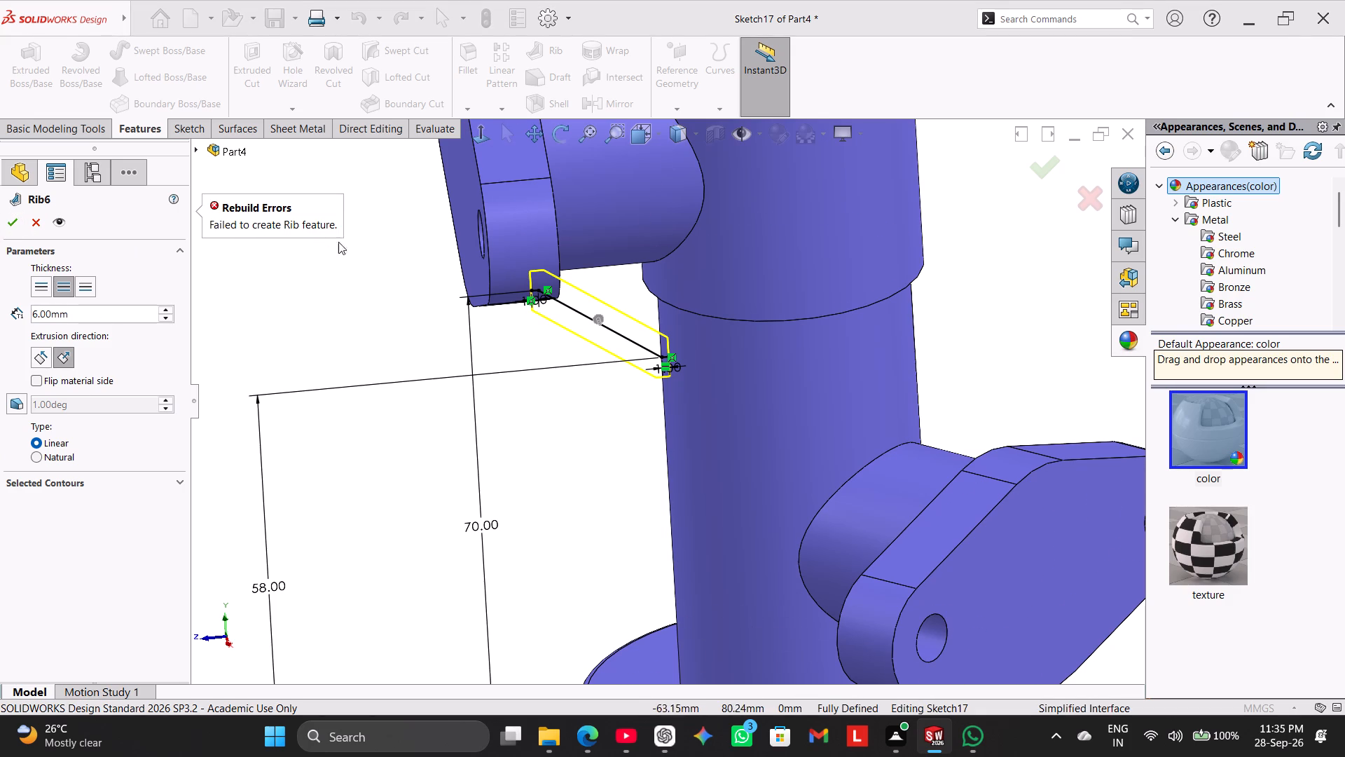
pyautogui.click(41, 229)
# Delete the short 1 mm horizontal line at the column end of the sloped rib profile, including its dimension.
pyautogui.scroll(-10, 654, 348)
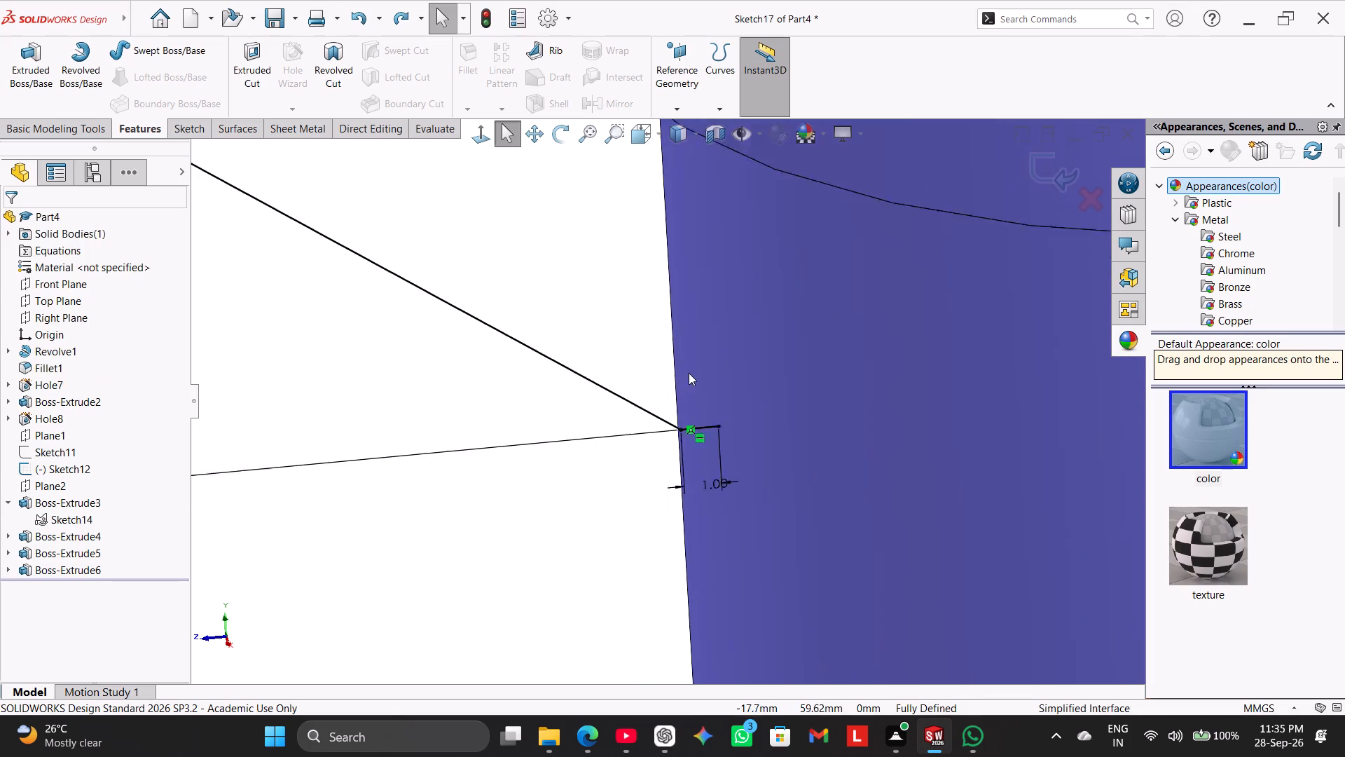
pyautogui.scroll(-1, 689, 373)
pyautogui.rightClick(718, 451)
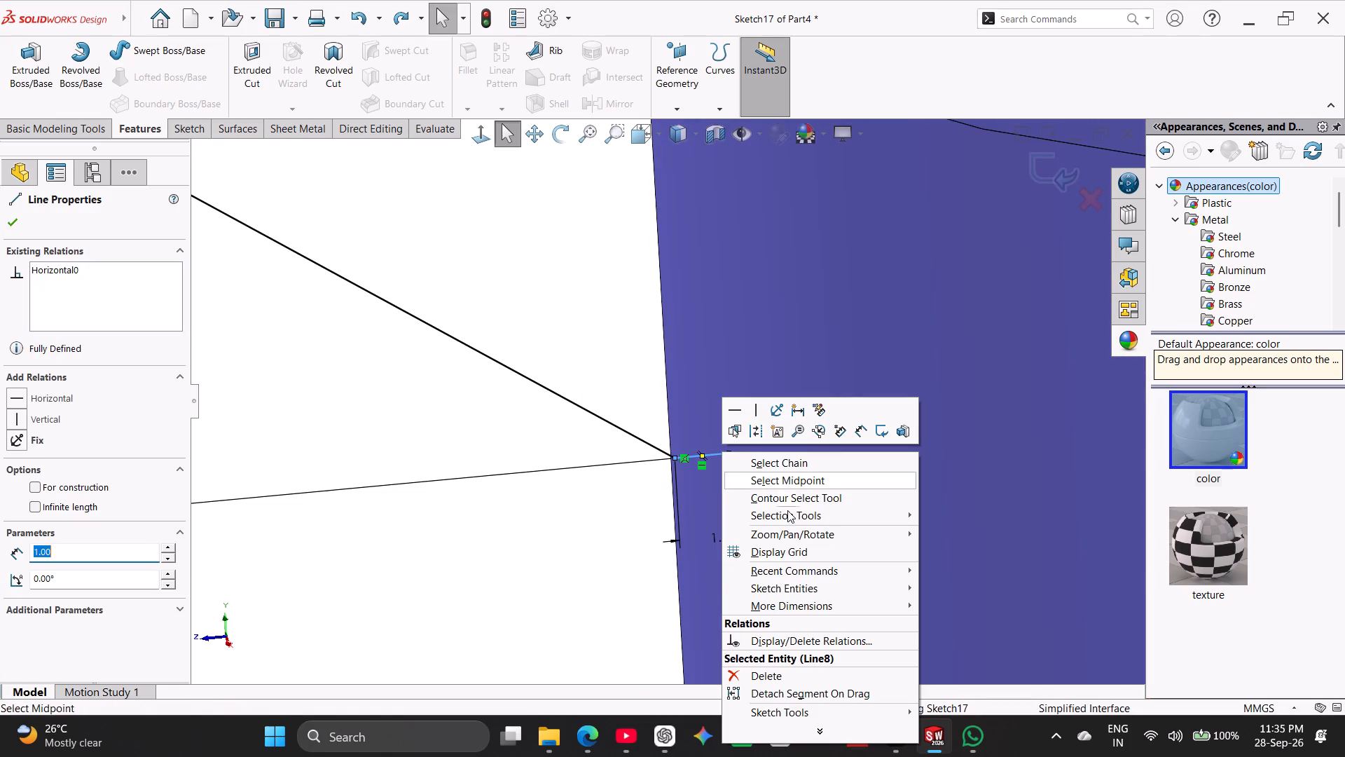
pyautogui.click(817, 674)
pyautogui.click(585, 367)
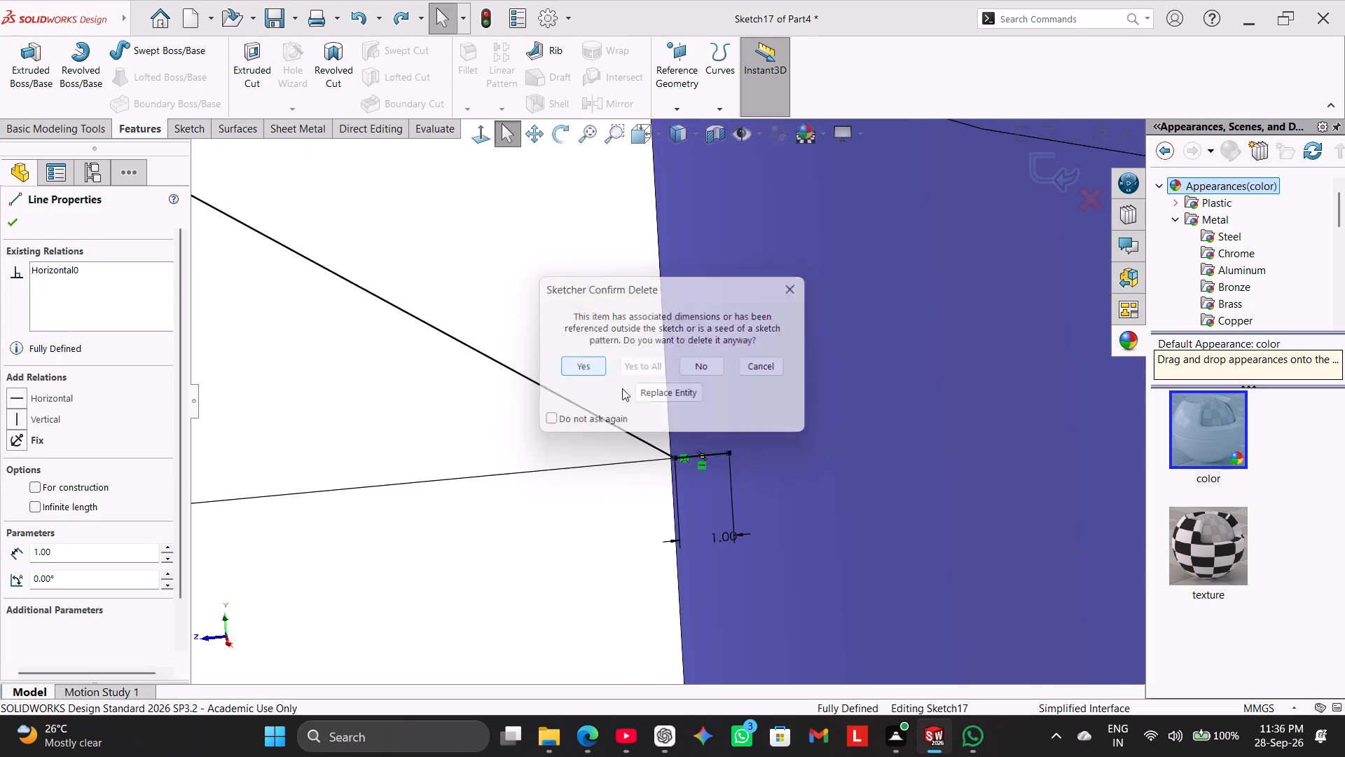
# Try to create a 6 mm thick linear rib, extruded normal to the sketch, from the trimmed-down sloped profile.
pyautogui.scroll(11, 632, 509)
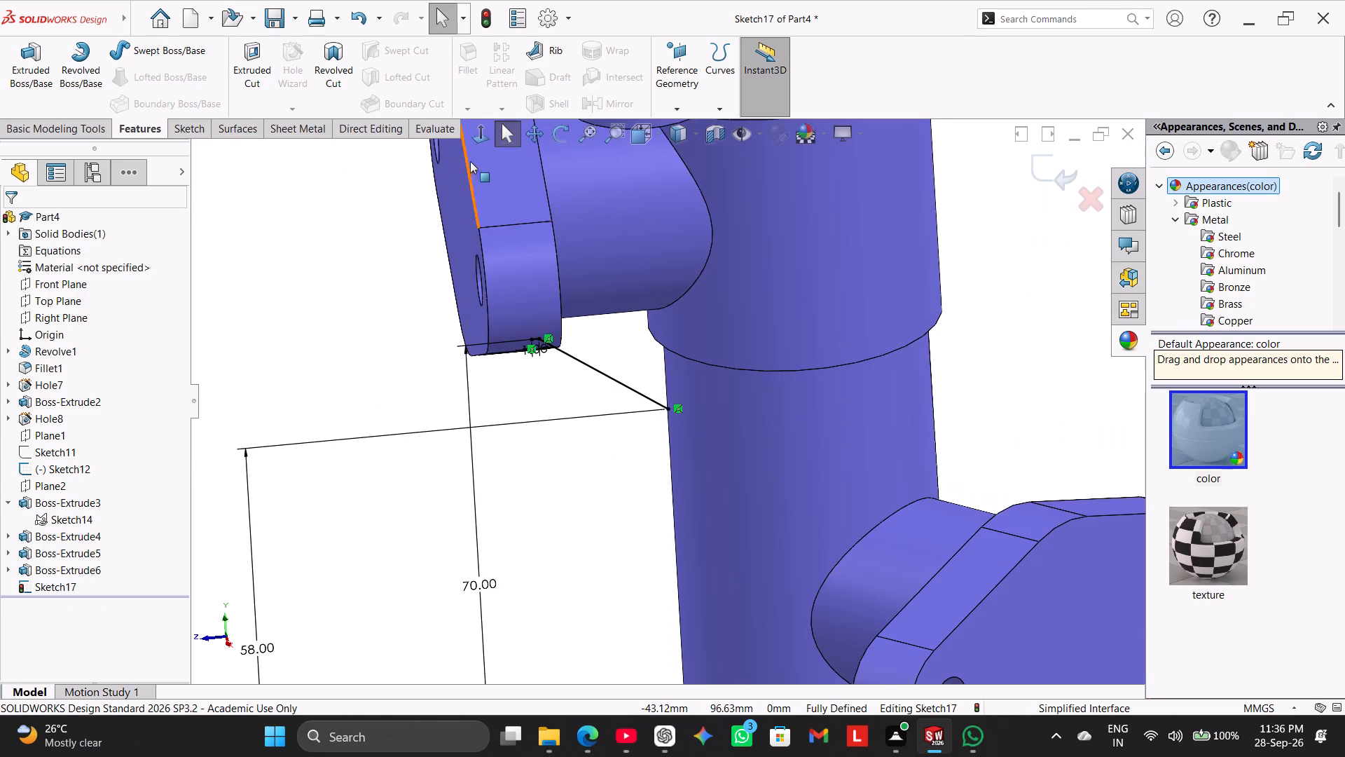
pyautogui.click(485, 139)
pyautogui.scroll(-2, 593, 463)
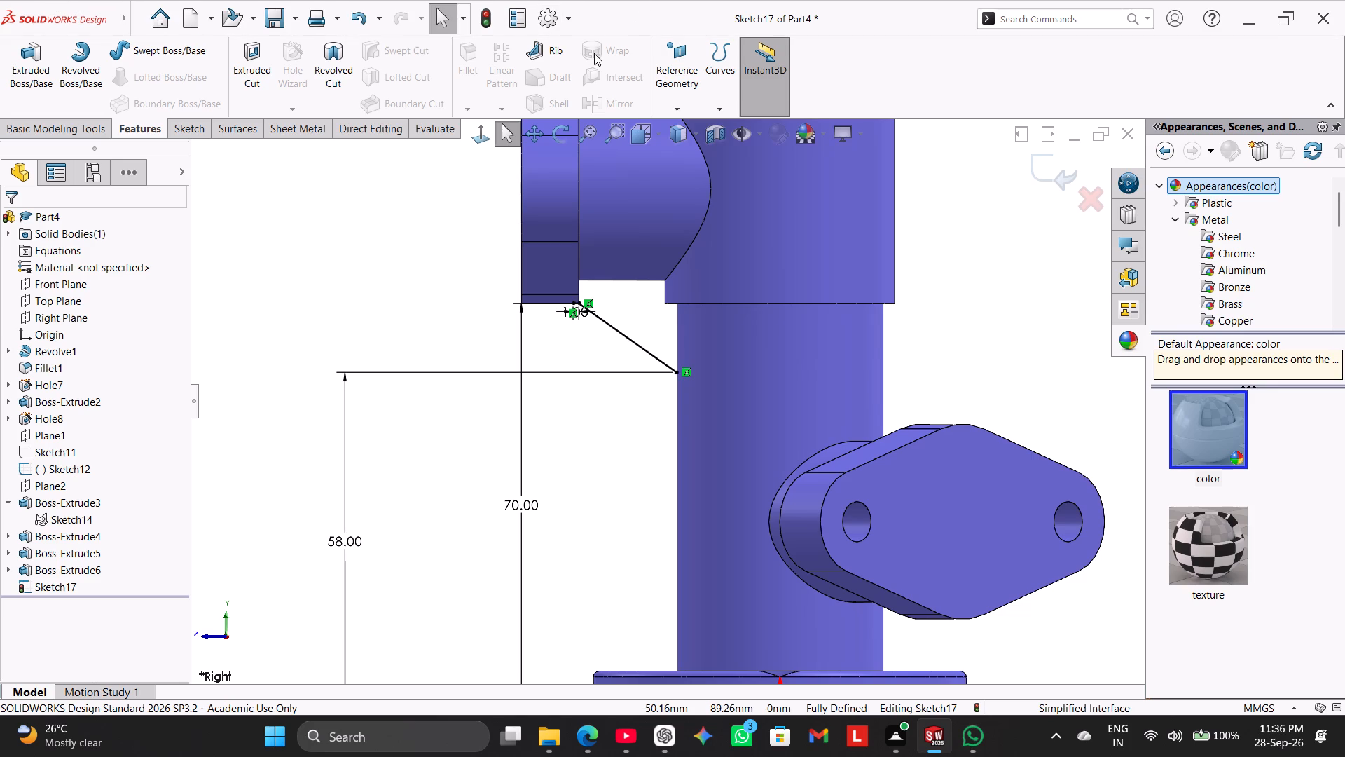
pyautogui.click(558, 42)
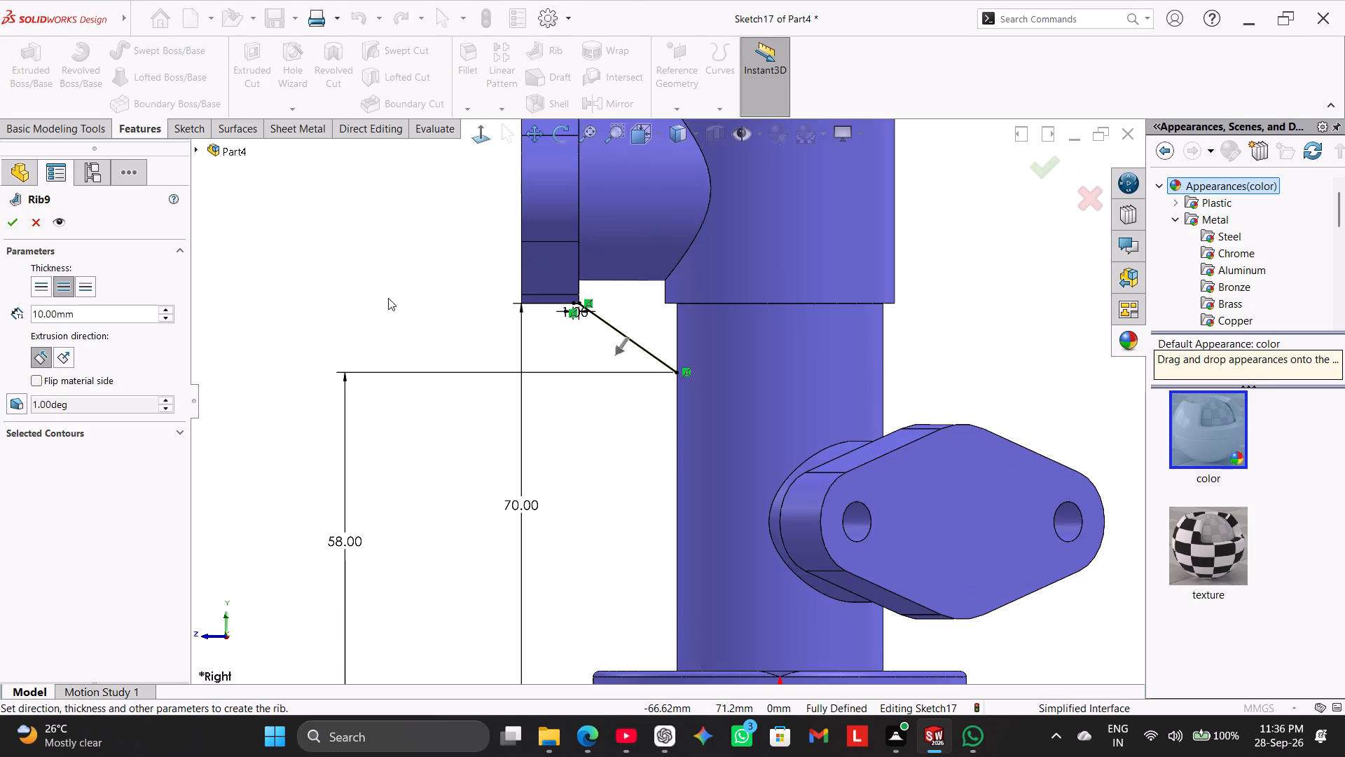
pyautogui.click(59, 353)
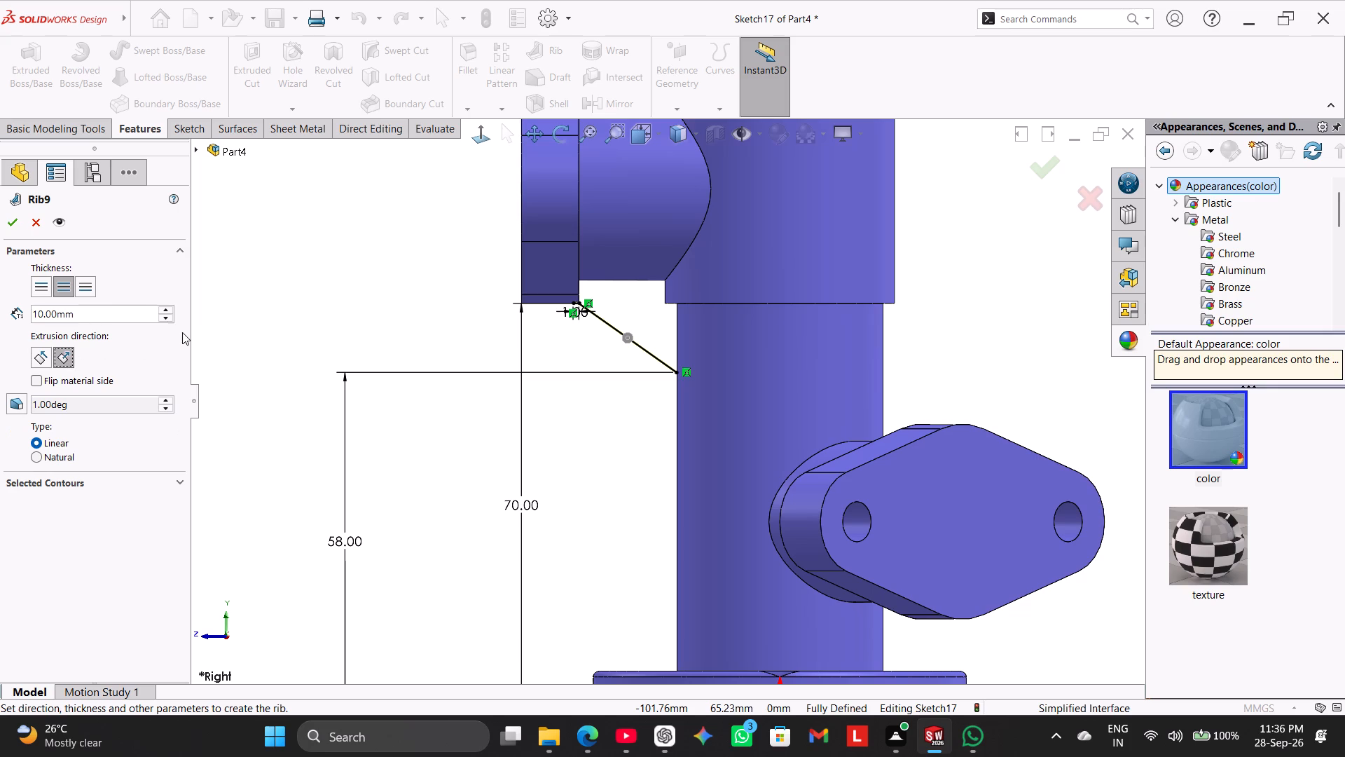
pyautogui.click(124, 307)
pyautogui.press('6')
pyautogui.press('Return')
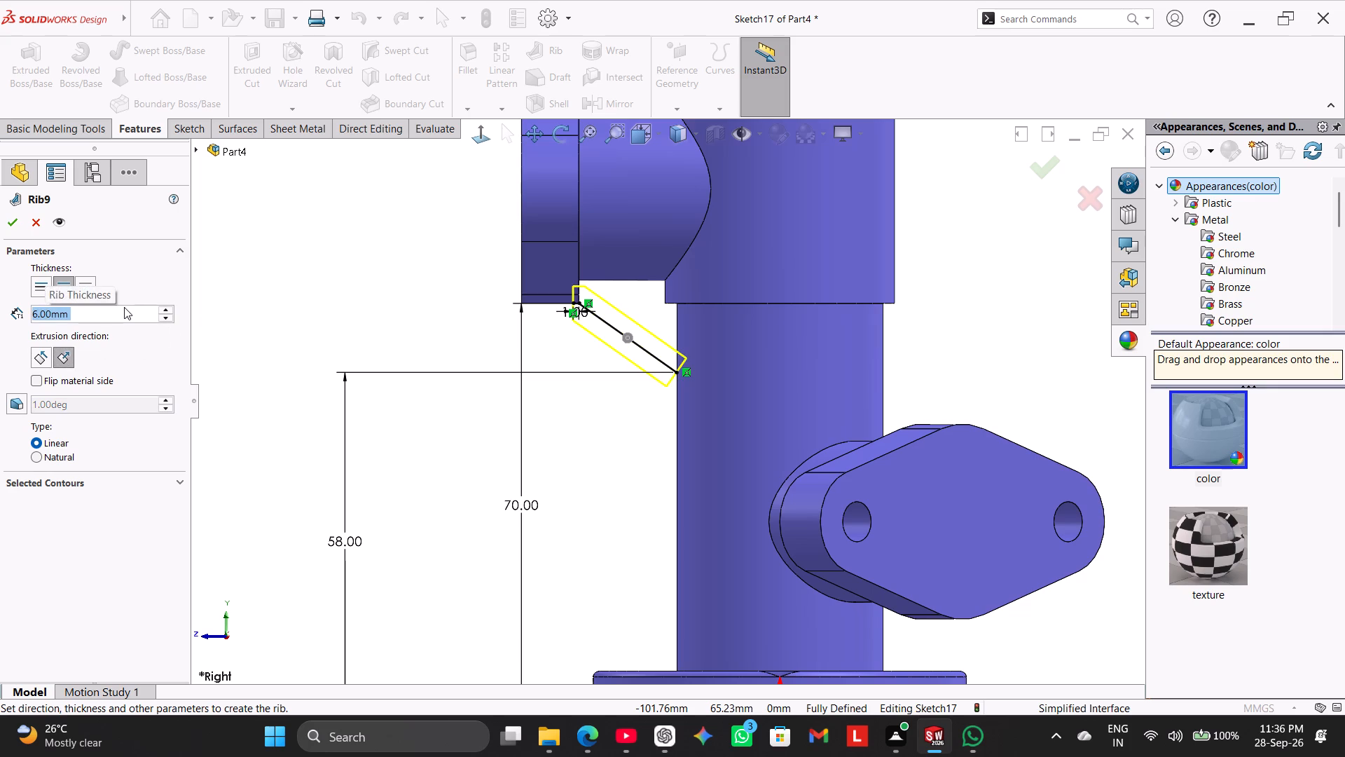
pyautogui.click(13, 226)
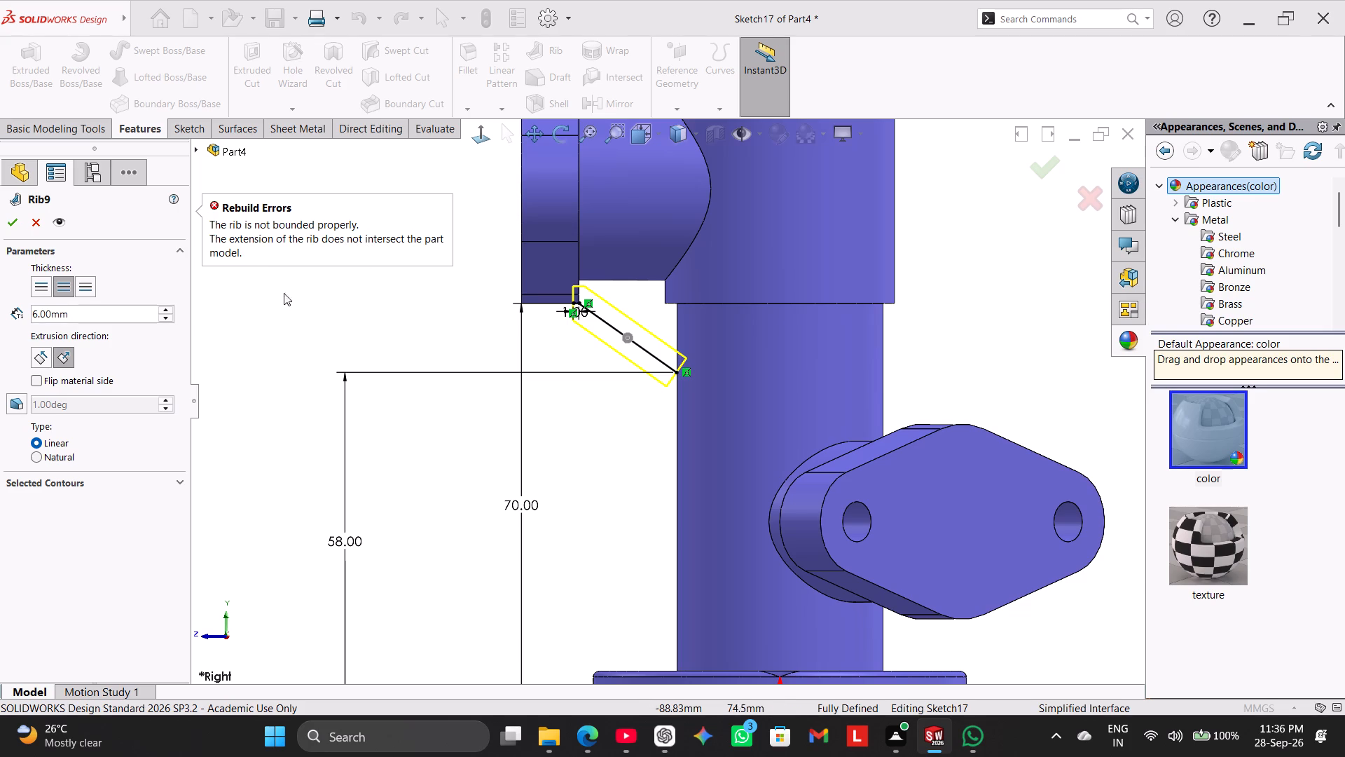
pyautogui.moveTo(331, 333); pyautogui.dragTo(335, 367, button='middle')
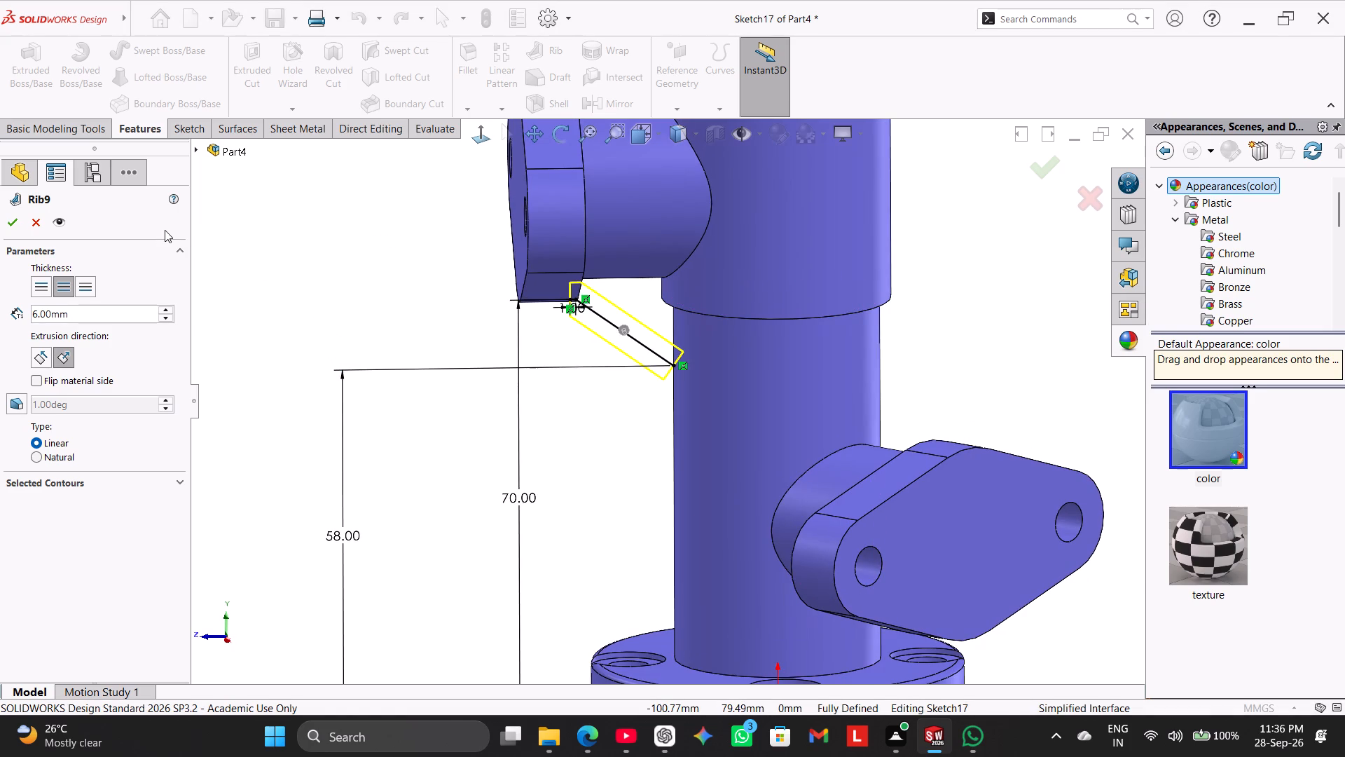
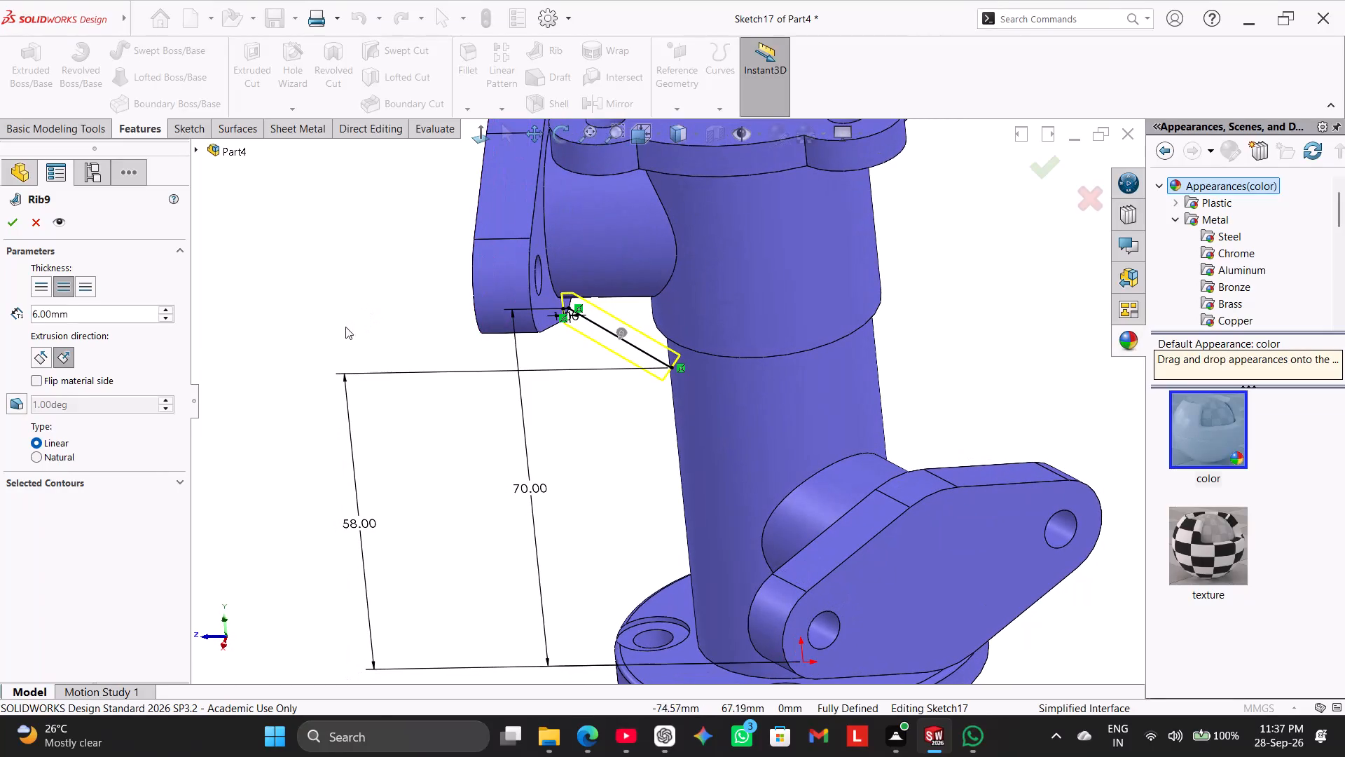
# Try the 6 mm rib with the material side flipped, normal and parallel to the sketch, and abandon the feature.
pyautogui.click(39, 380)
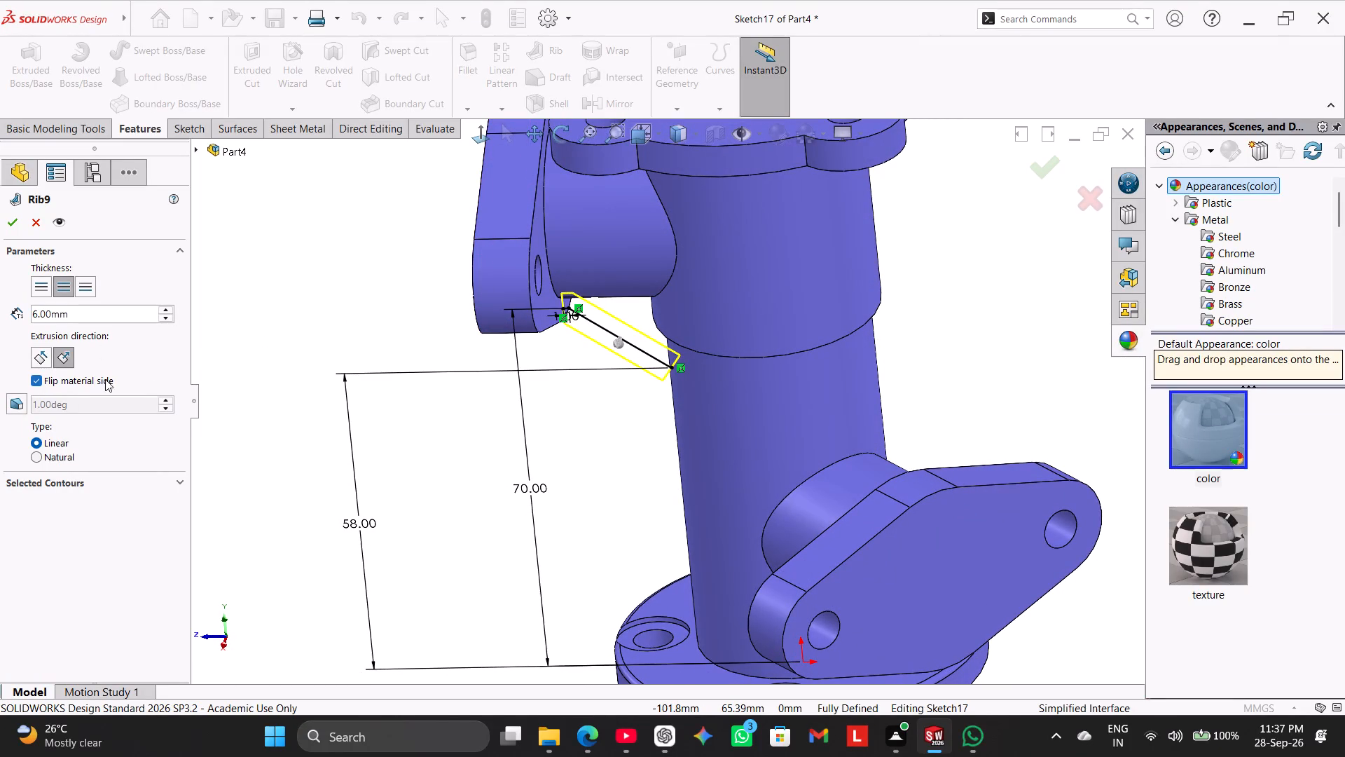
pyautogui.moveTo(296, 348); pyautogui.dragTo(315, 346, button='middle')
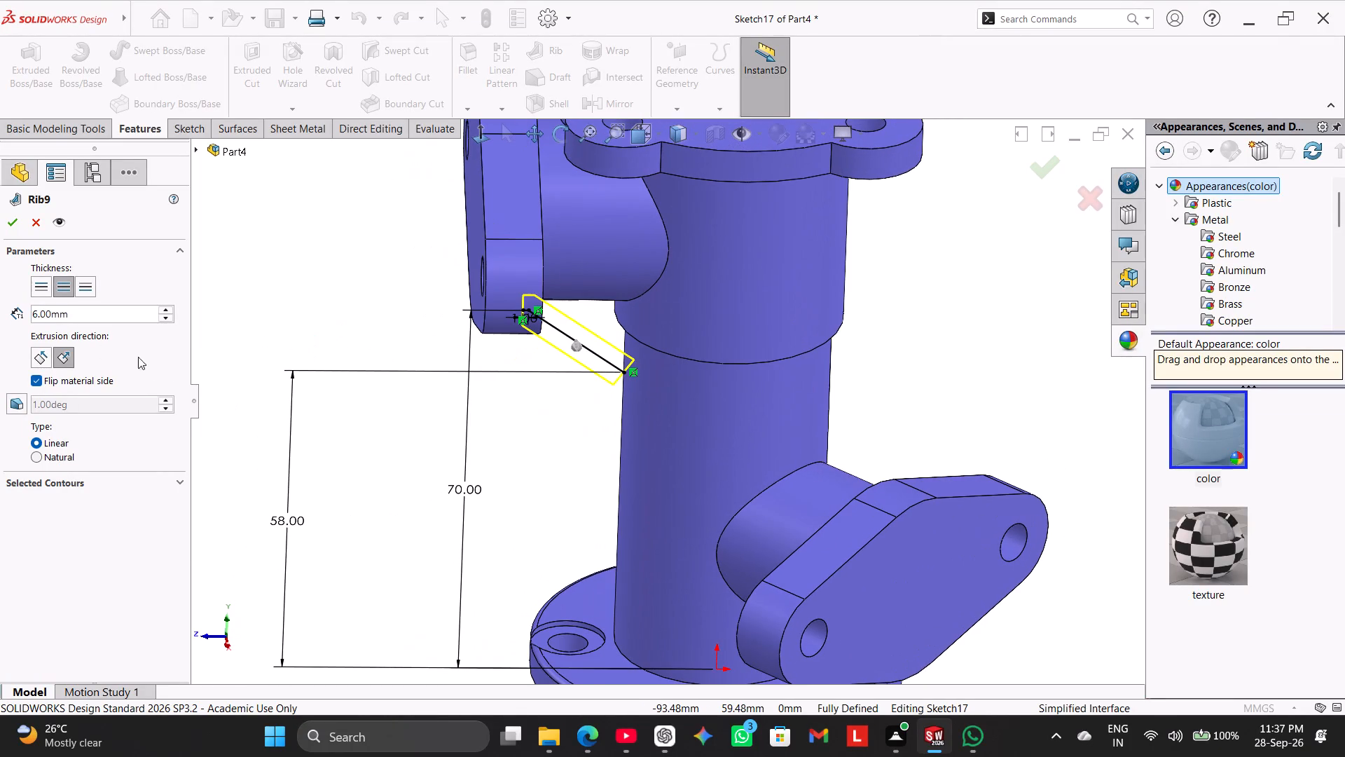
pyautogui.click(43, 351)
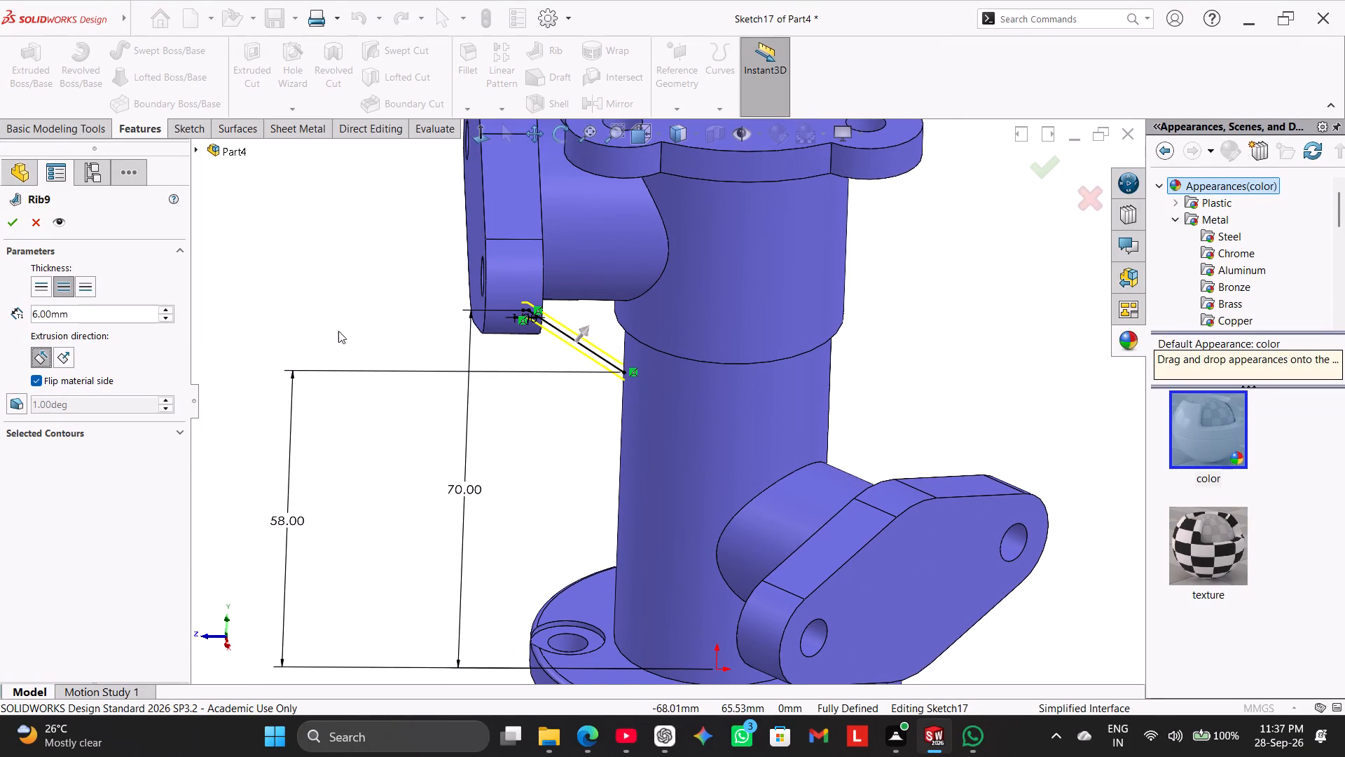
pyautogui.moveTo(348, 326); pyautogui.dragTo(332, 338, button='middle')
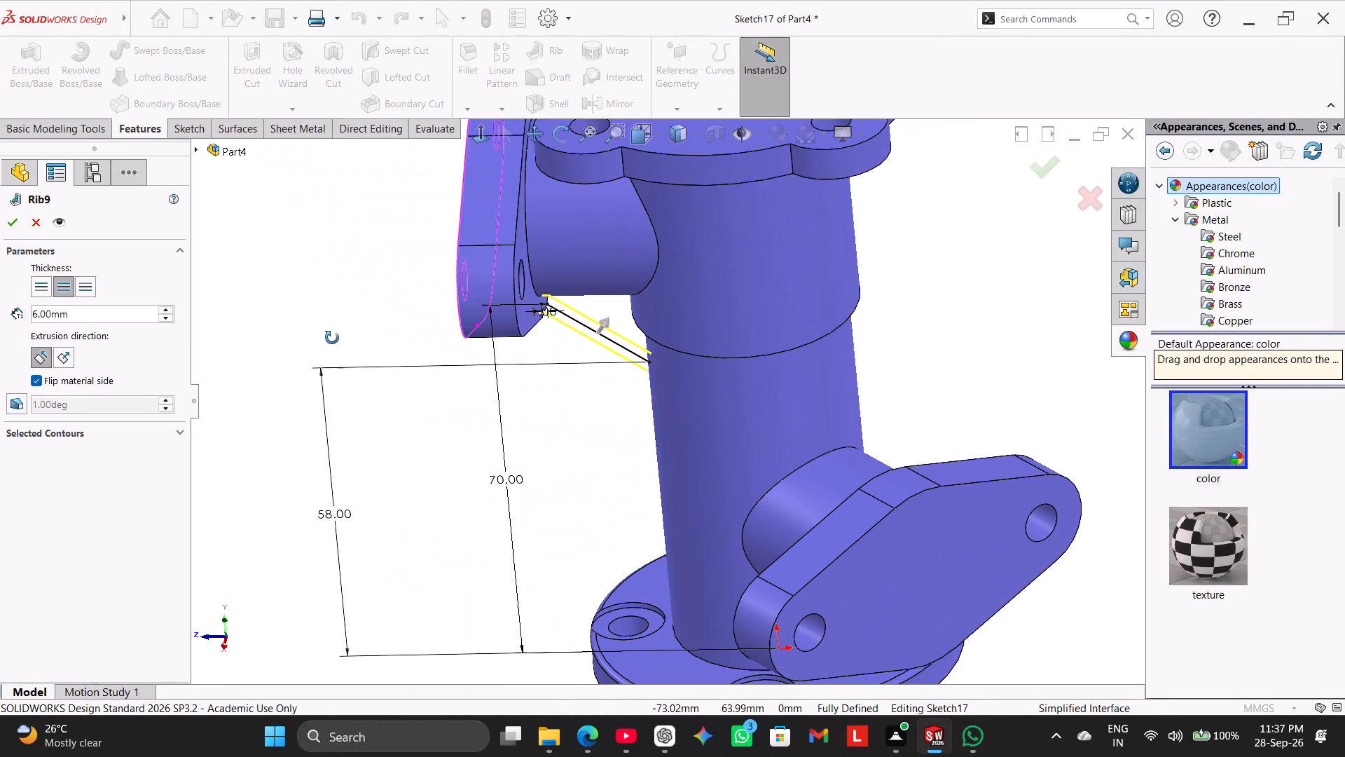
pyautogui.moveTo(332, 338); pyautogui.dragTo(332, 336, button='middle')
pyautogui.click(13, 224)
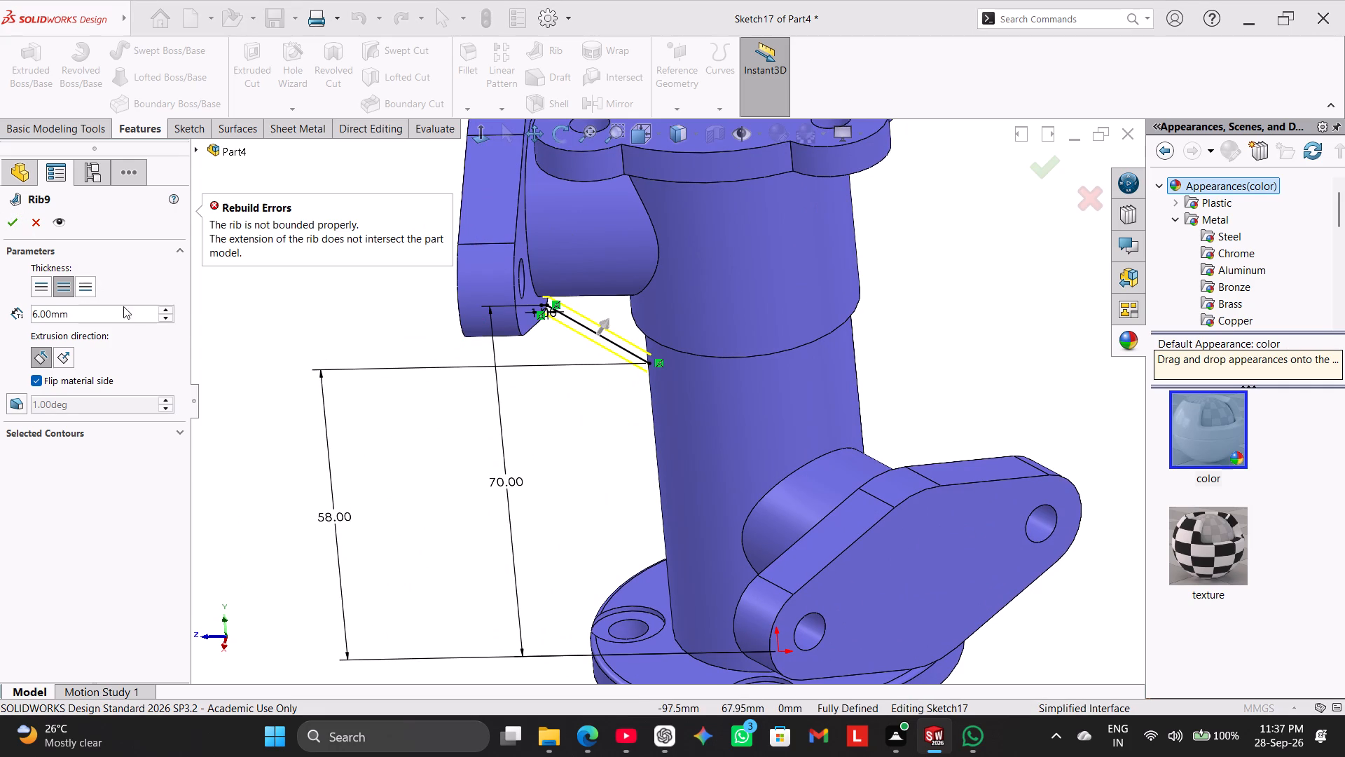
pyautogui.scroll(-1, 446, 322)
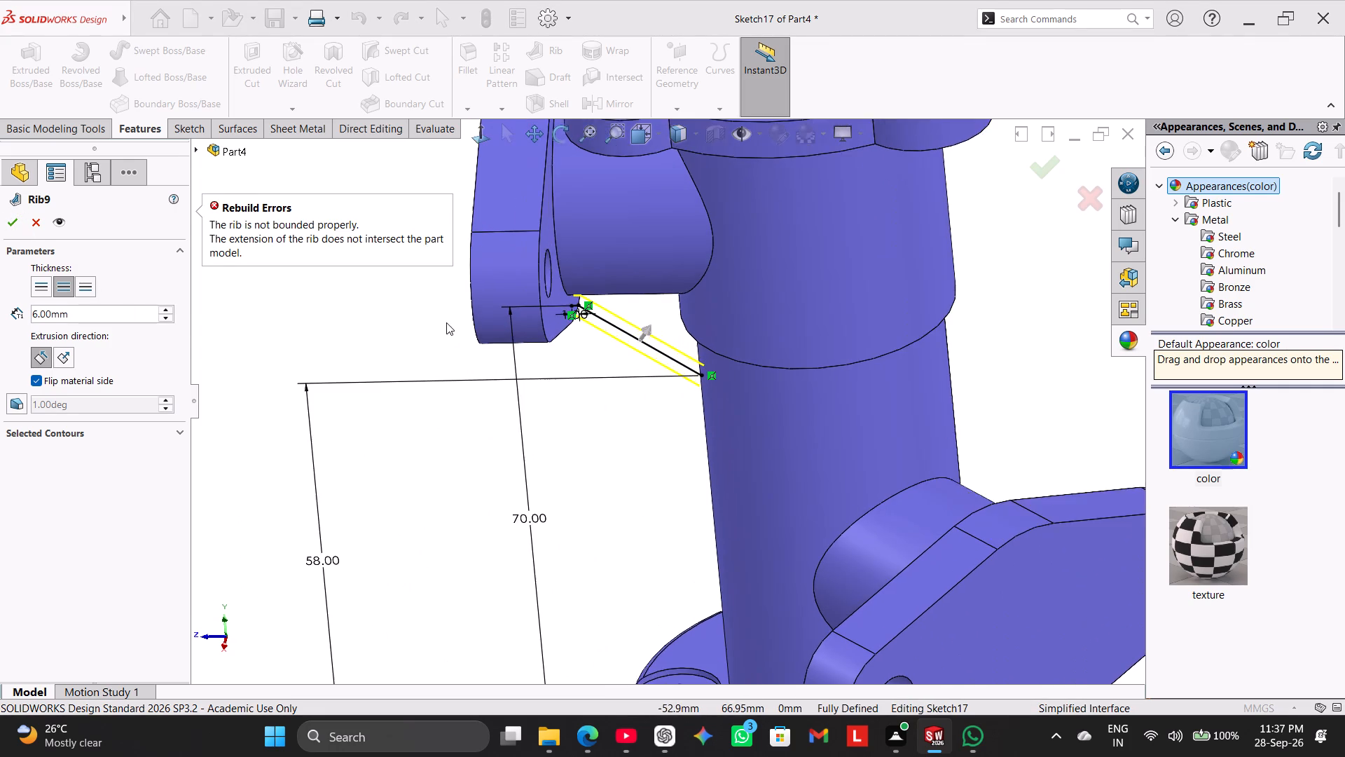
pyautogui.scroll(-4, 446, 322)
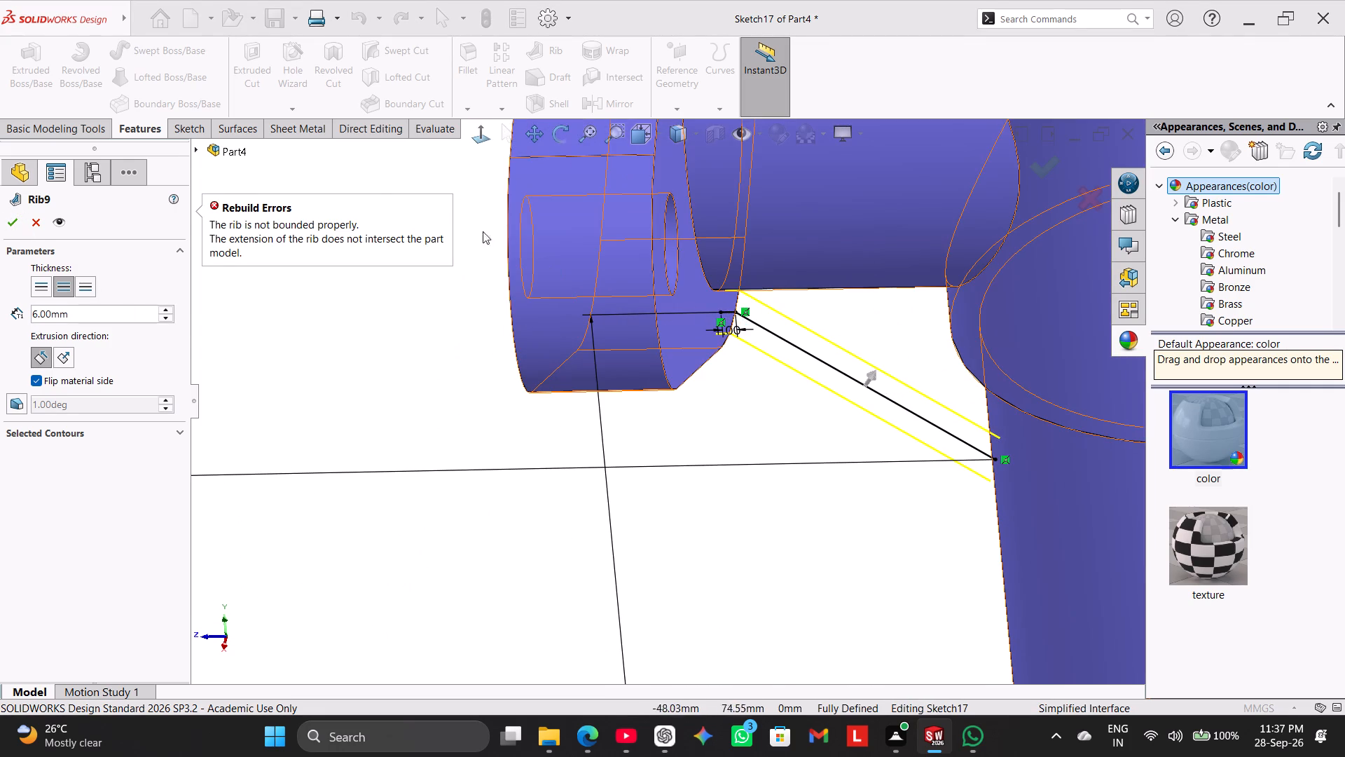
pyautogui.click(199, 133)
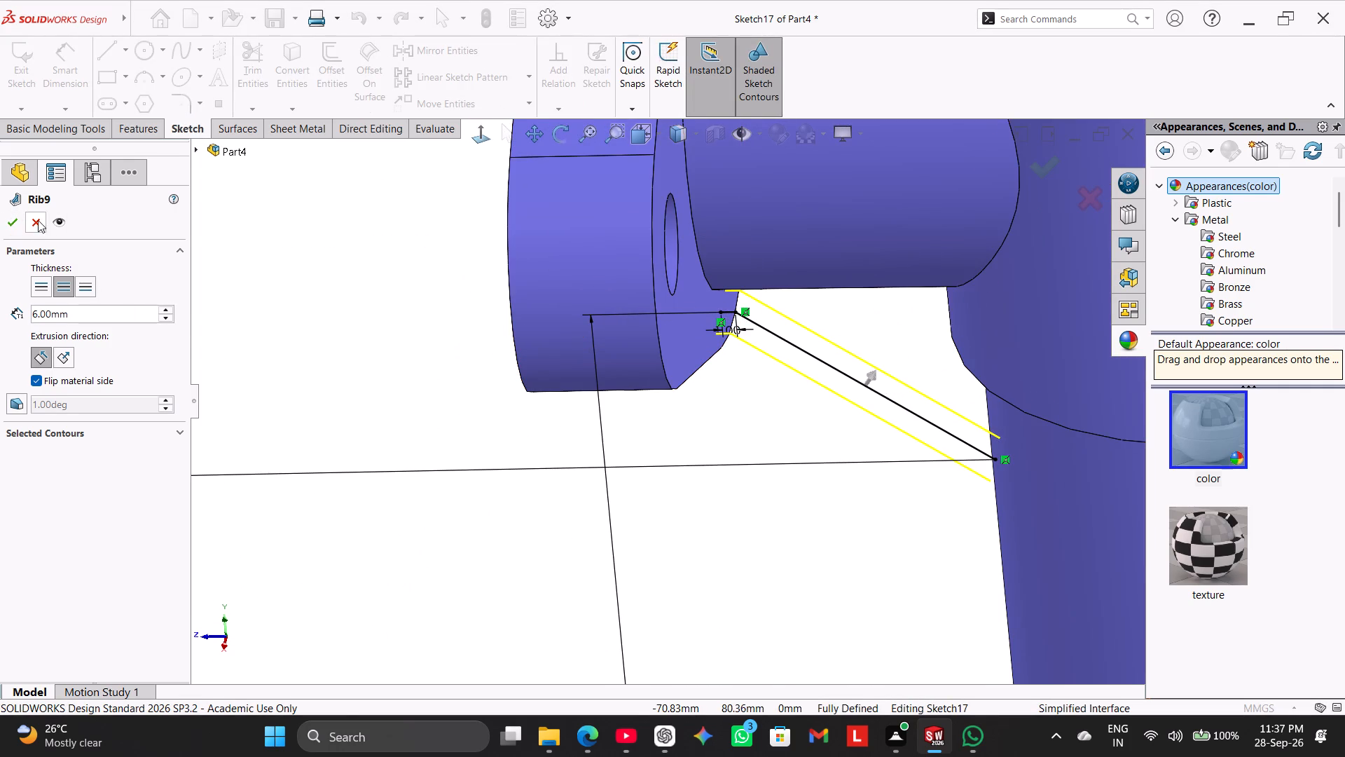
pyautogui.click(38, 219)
# Delete the short 1 mm horizontal line at the flange end of the sloped rib profile, including its dimension.
pyautogui.scroll(-4, 785, 313)
pyautogui.rightClick(633, 334)
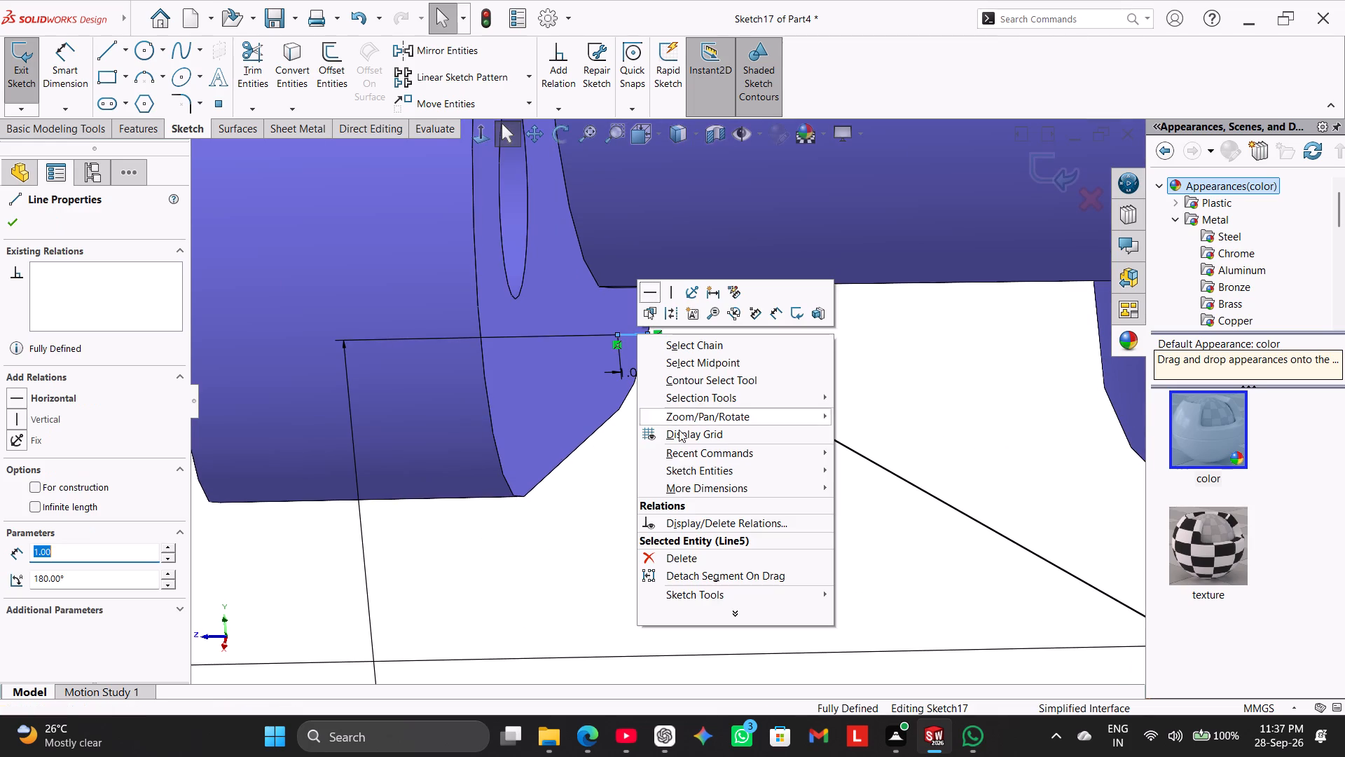
pyautogui.click(691, 560)
pyautogui.click(585, 362)
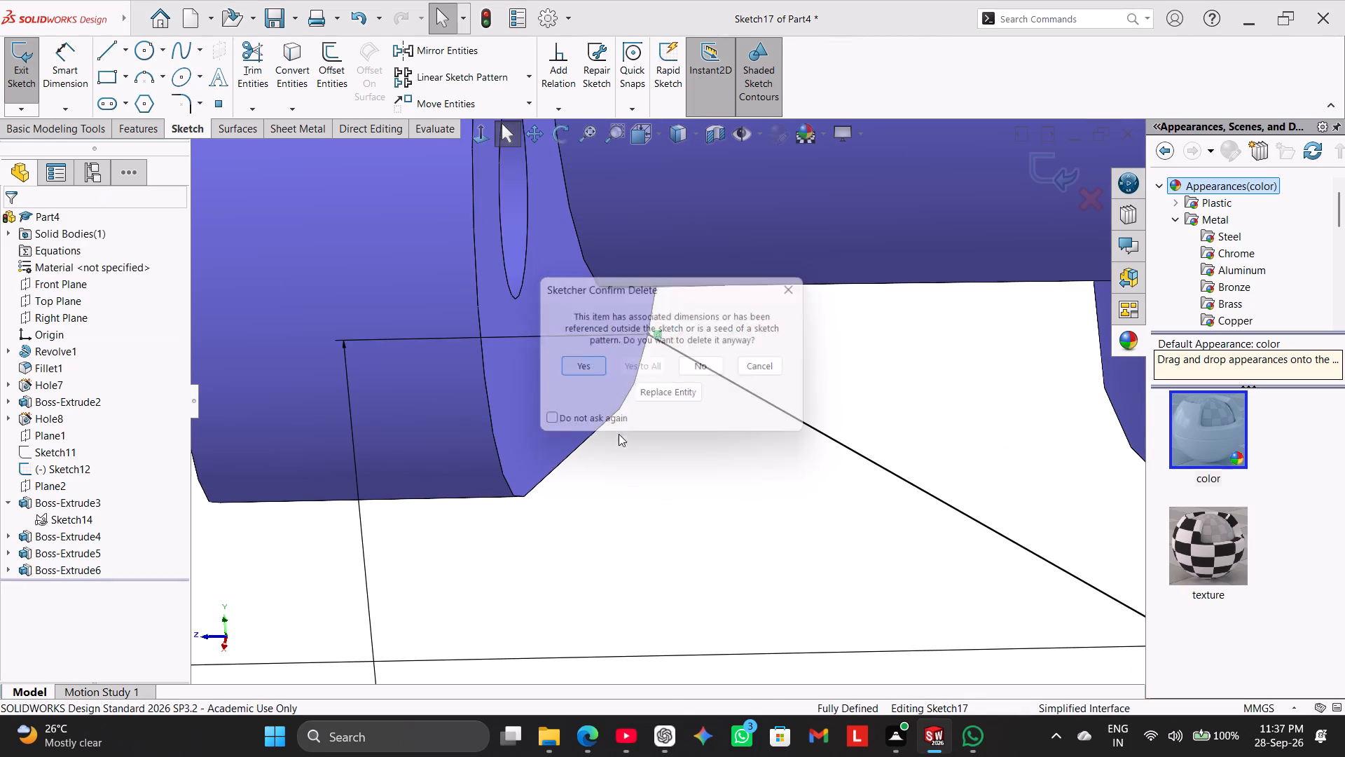
# Create a 6 mm thick rib from the sloped line, both sides, extruded parallel to the sketch with the material side flipped.
pyautogui.scroll(5, 676, 453)
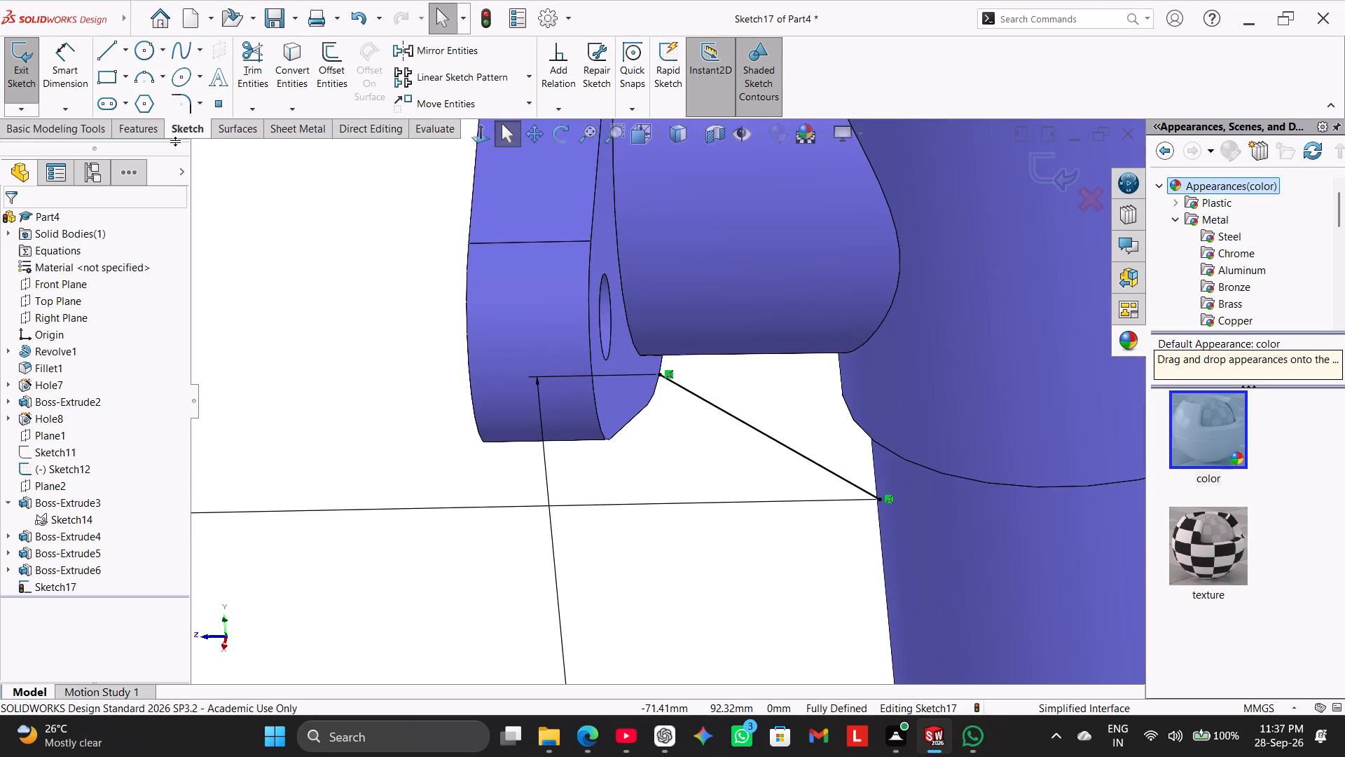
pyautogui.click(158, 137)
pyautogui.click(535, 44)
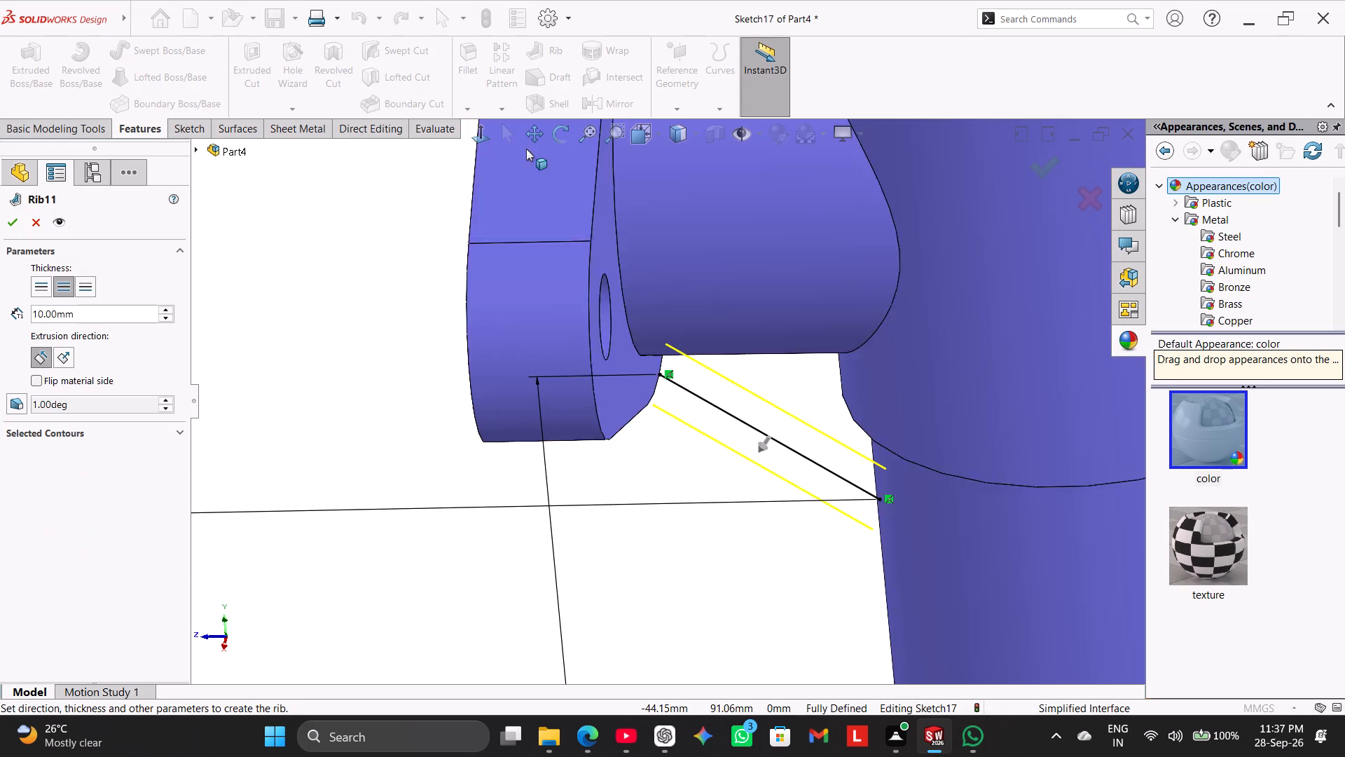
pyautogui.click(40, 378)
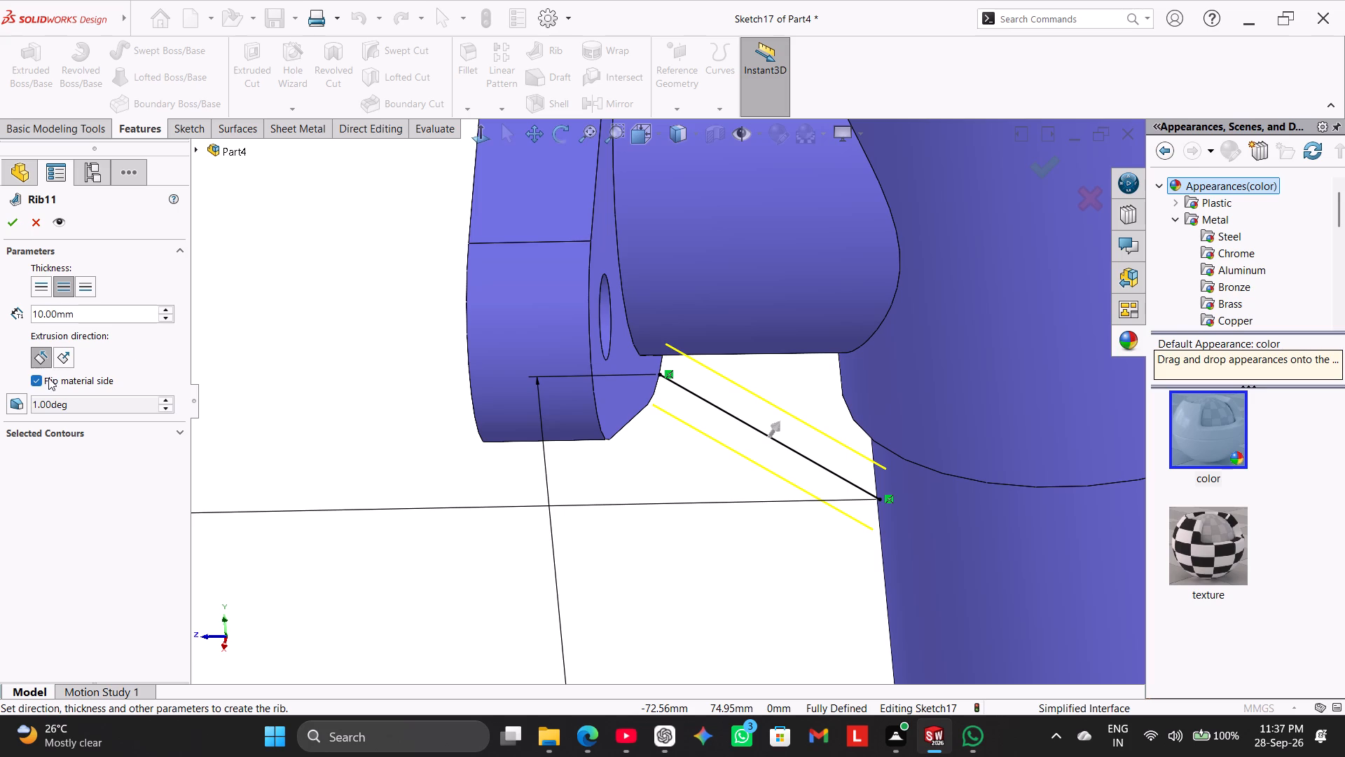
pyautogui.moveTo(434, 468); pyautogui.dragTo(506, 429, button='middle')
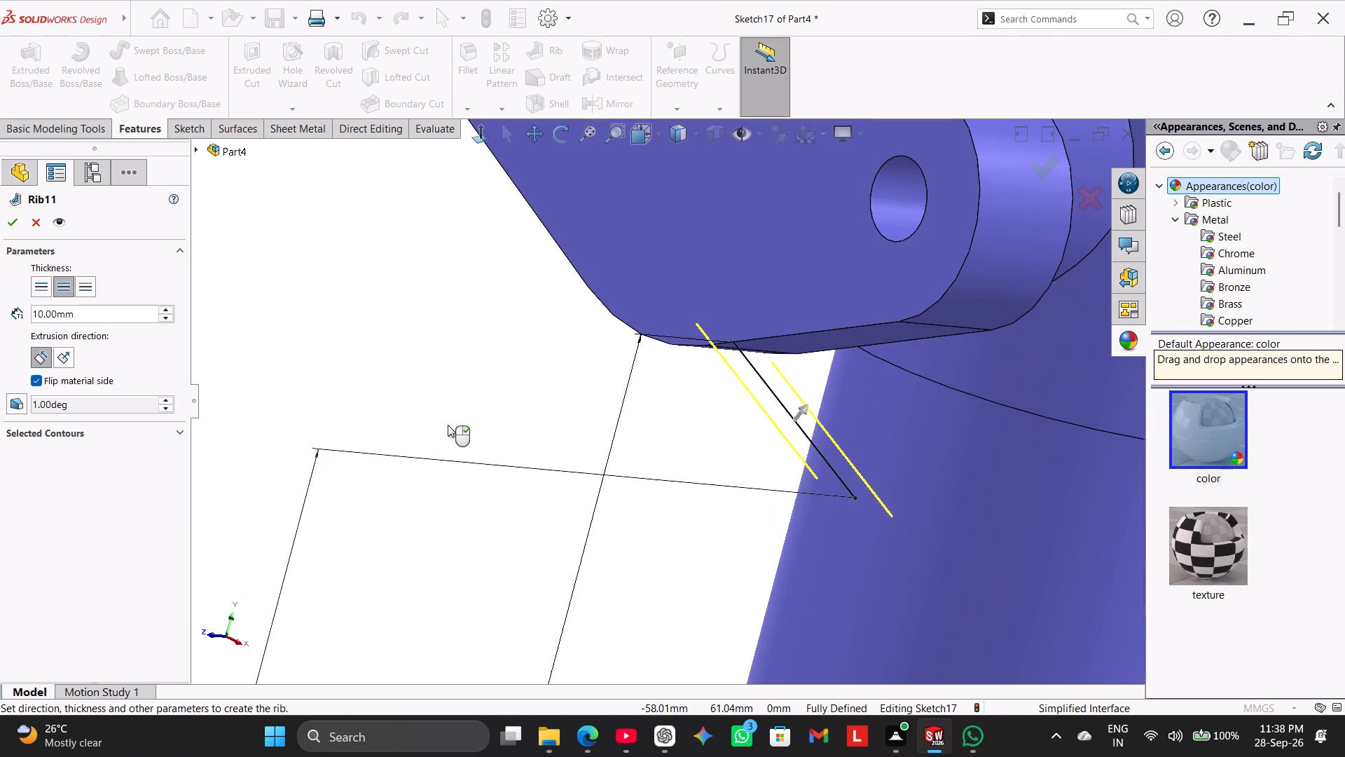
pyautogui.click(66, 357)
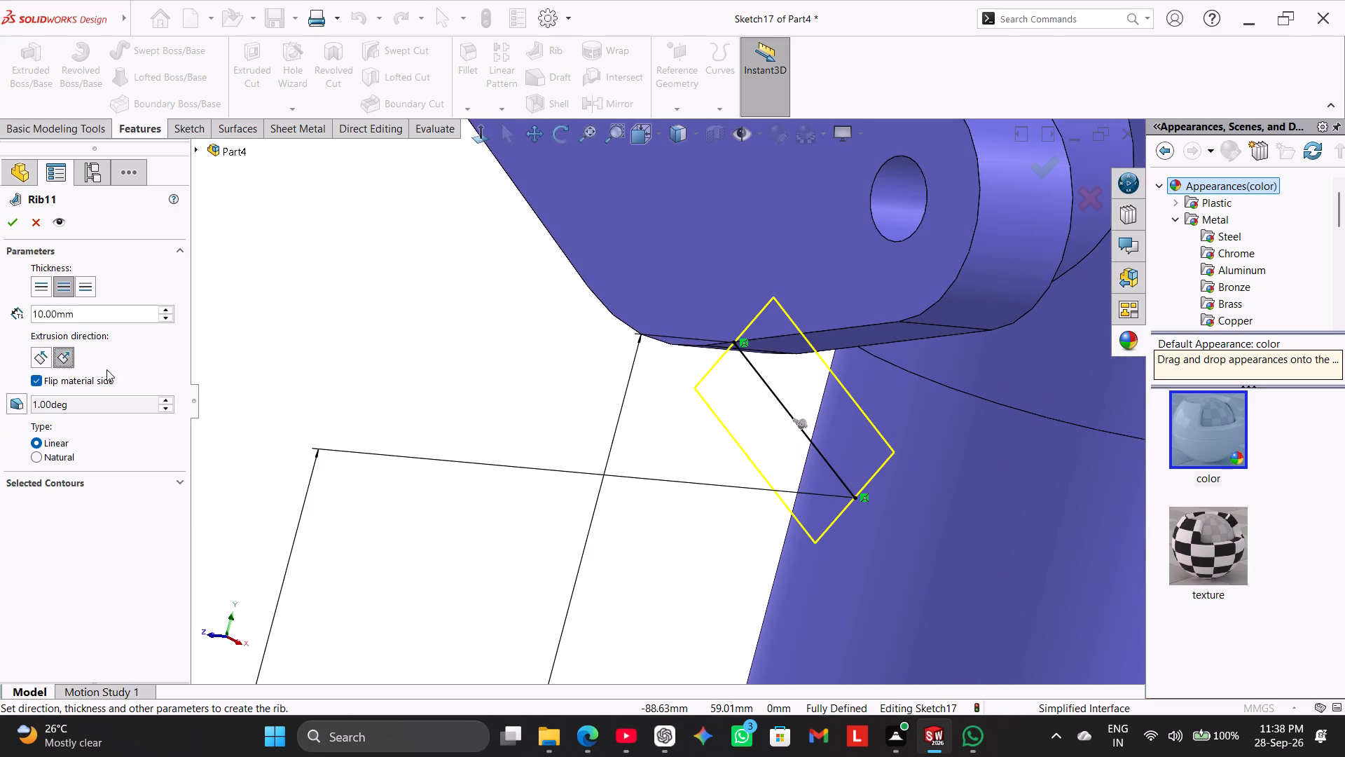
pyautogui.moveTo(307, 360); pyautogui.dragTo(227, 404, button='middle')
pyautogui.scroll(2, 312, 388)
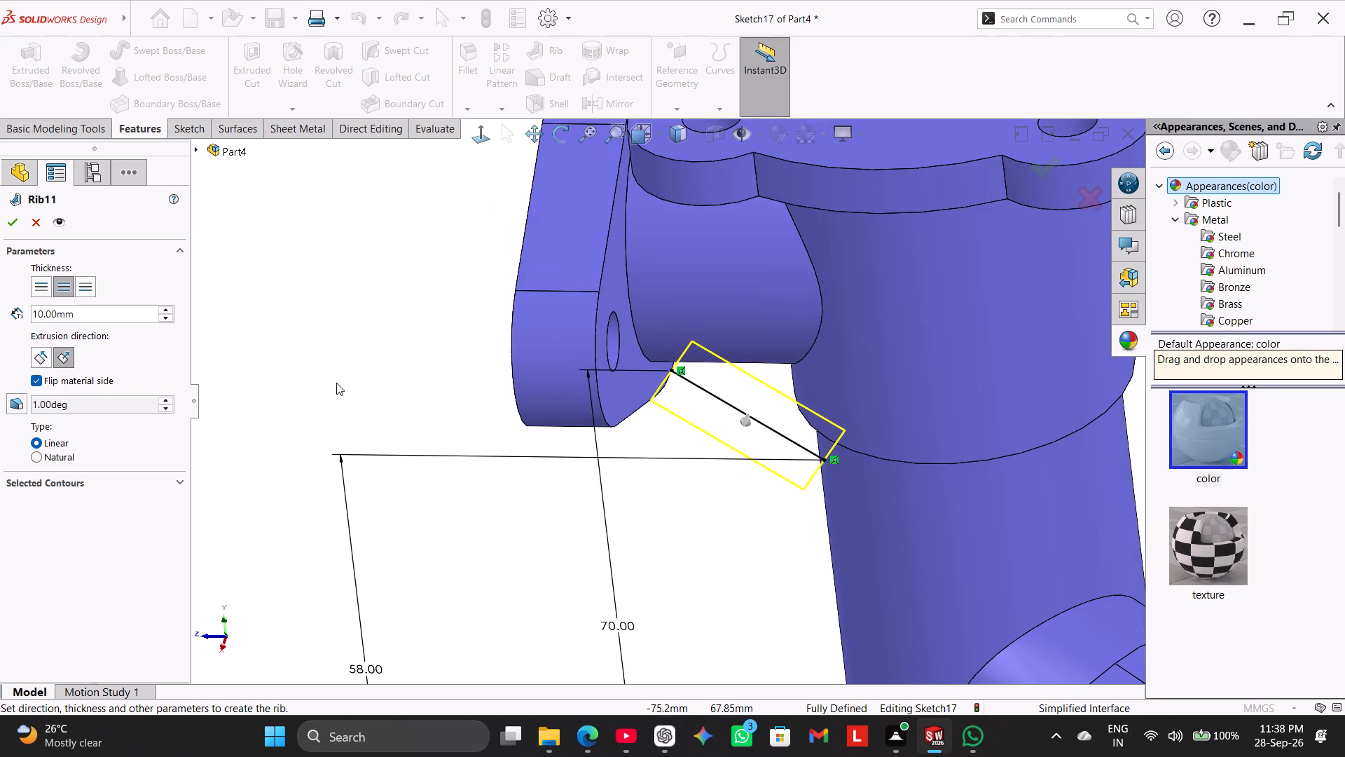
pyautogui.moveTo(357, 373); pyautogui.dragTo(372, 316, button='middle')
pyautogui.click(44, 359)
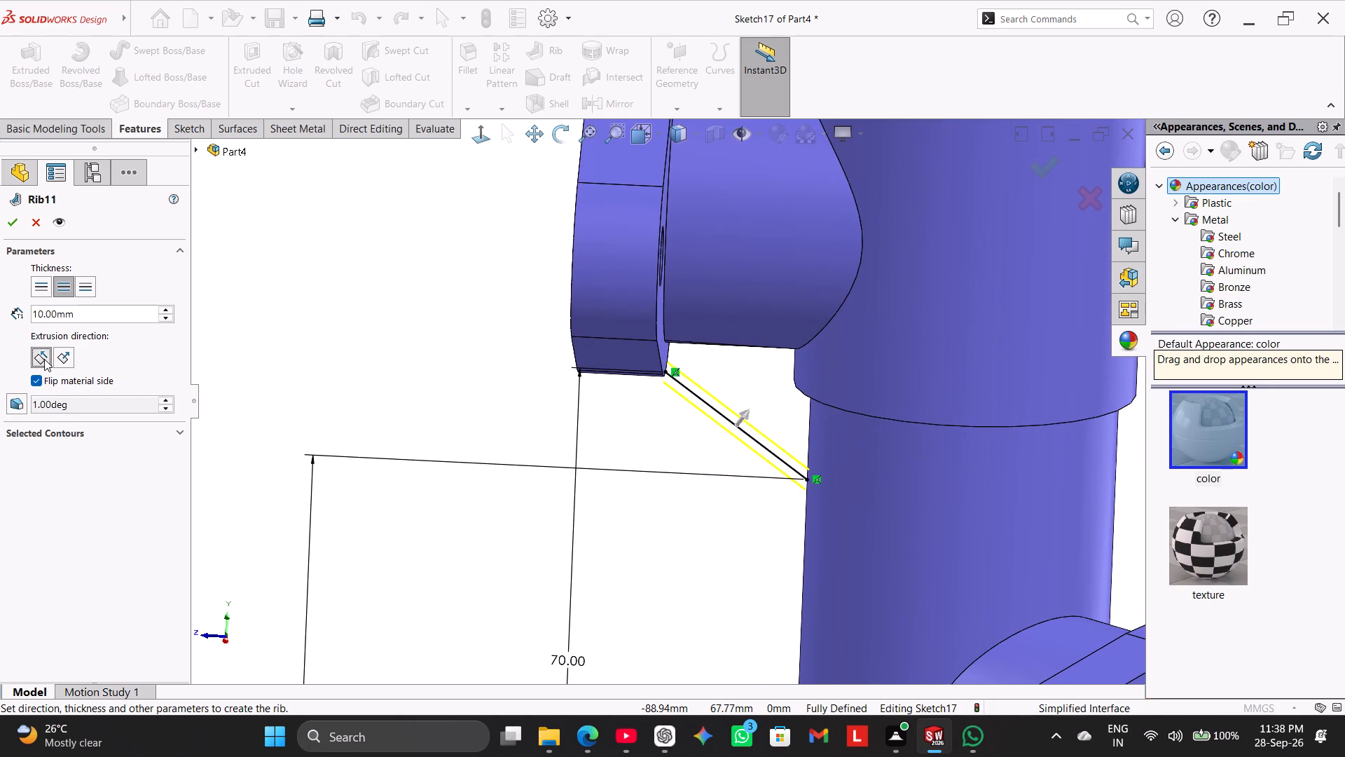
pyautogui.doubleClick(74, 321)
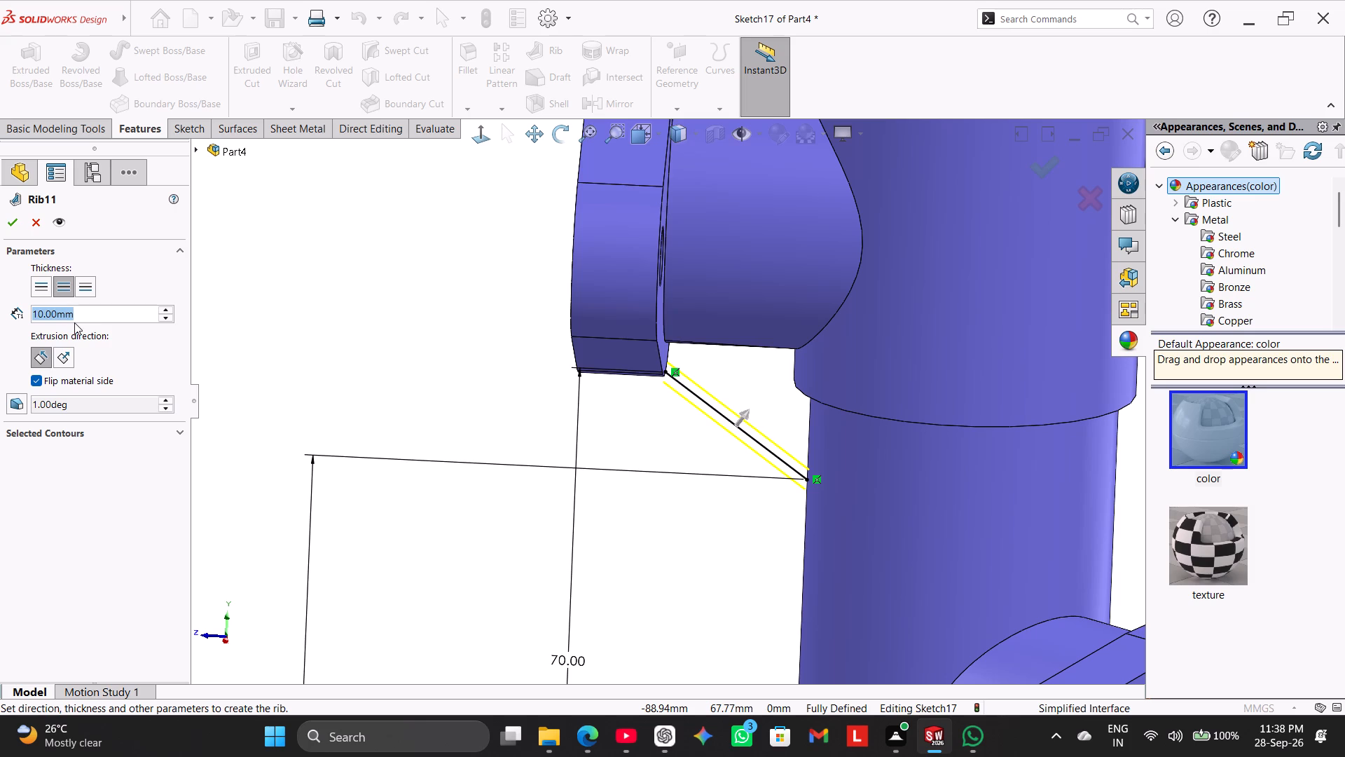
pyautogui.press('6')
pyautogui.press('Return')
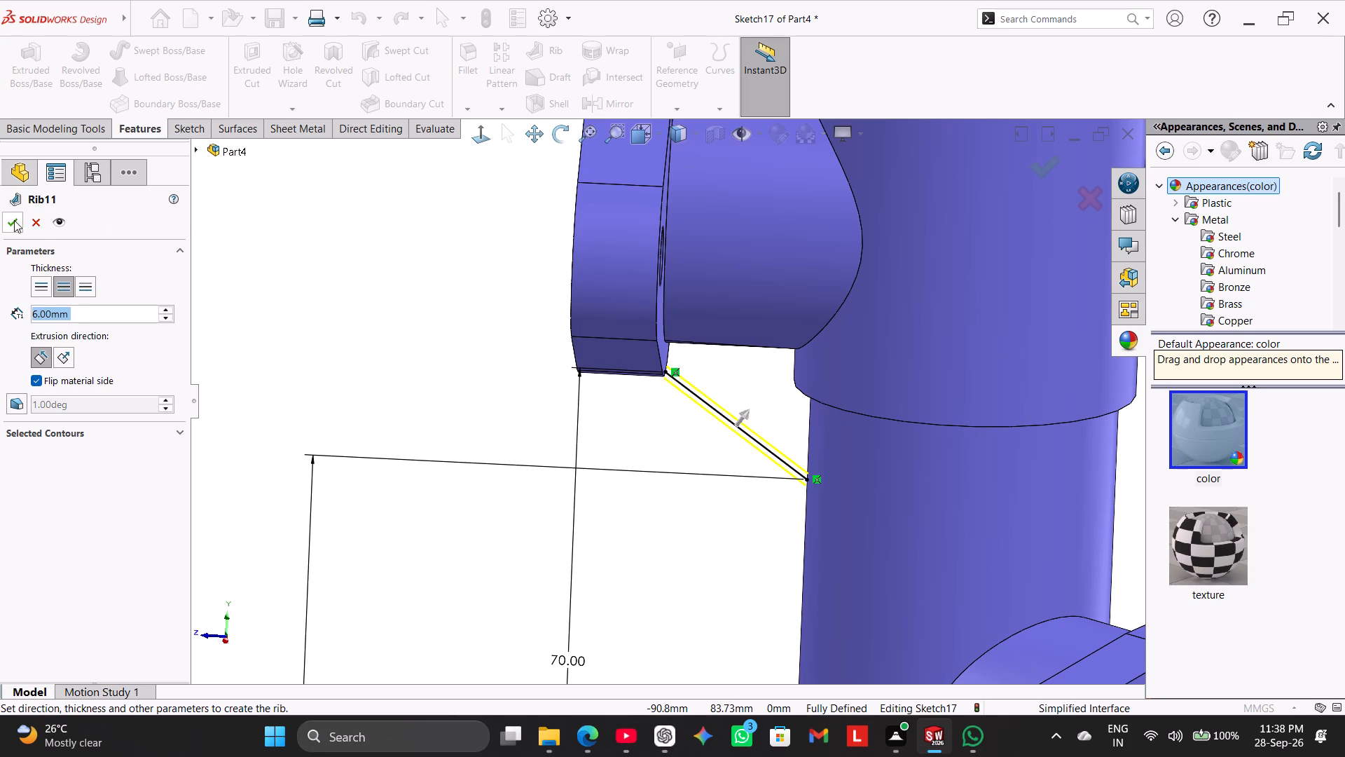
pyautogui.click(14, 220)
pyautogui.click(382, 386)
# Inspect the rib between the flange and the column, and examine the whole part from the isometric view.
pyautogui.moveTo(411, 392); pyautogui.dragTo(460, 348, button='middle')
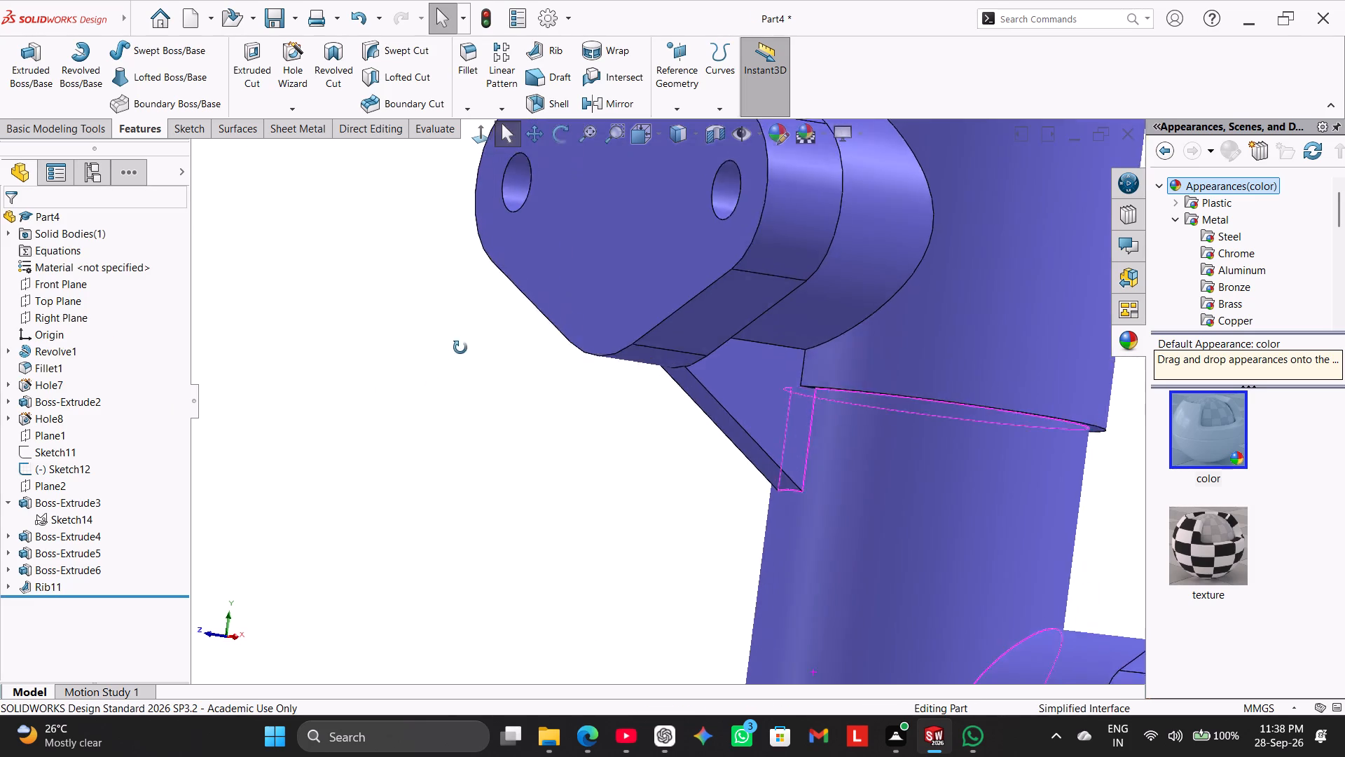
pyautogui.moveTo(460, 348); pyautogui.dragTo(418, 376, button='middle')
pyautogui.moveTo(352, 436); pyautogui.dragTo(687, 175, button='right')
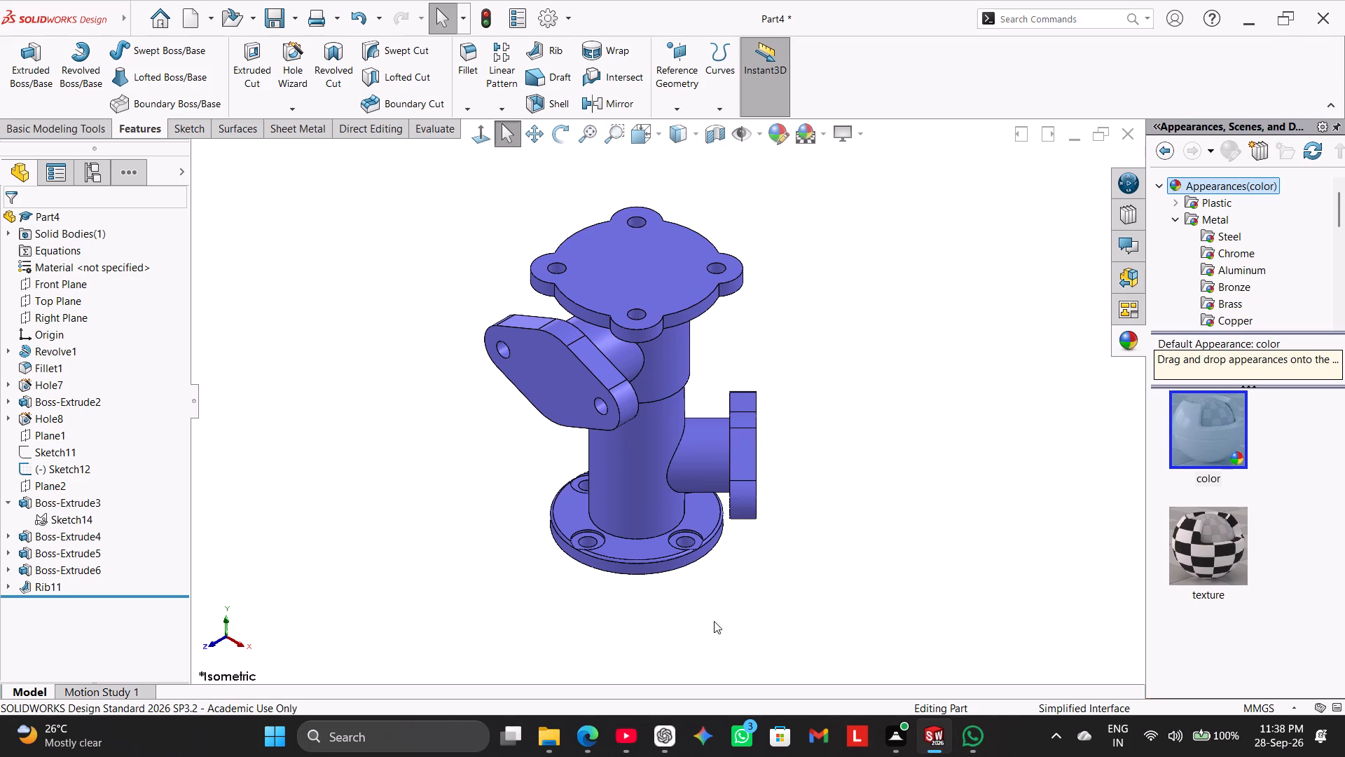
pyautogui.scroll(-2, 799, 380)
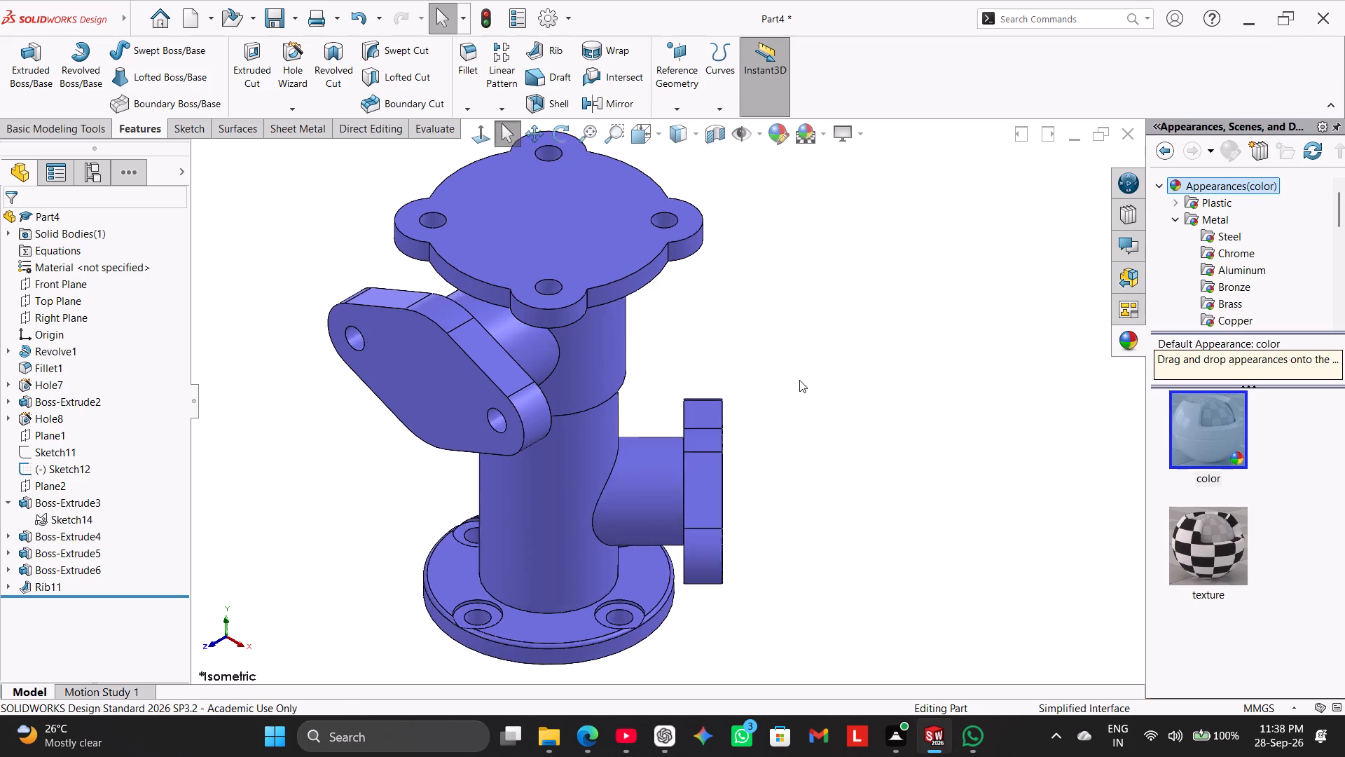
pyautogui.scroll(-1, 799, 380)
pyautogui.moveTo(805, 417); pyautogui.dragTo(805, 456, button='middle')
pyautogui.scroll(3, 677, 386)
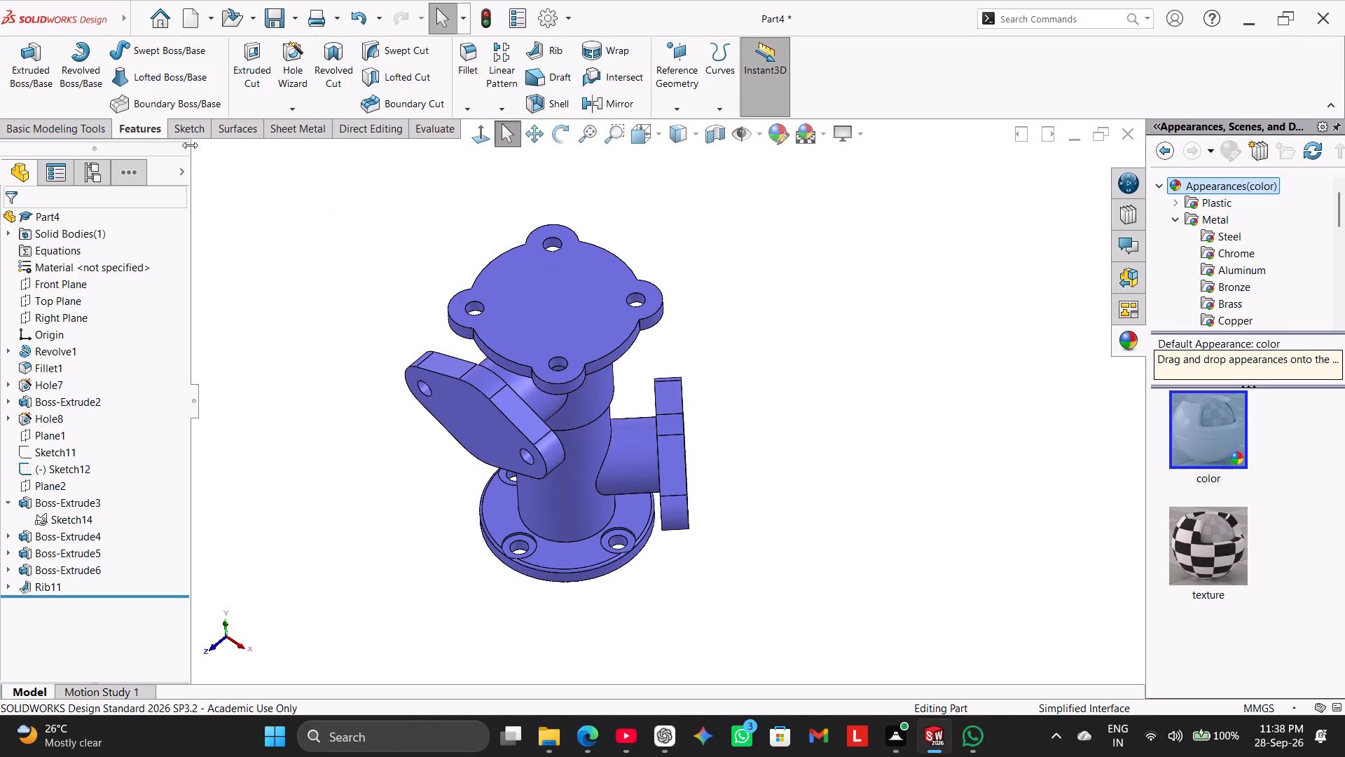
pyautogui.click(188, 131)
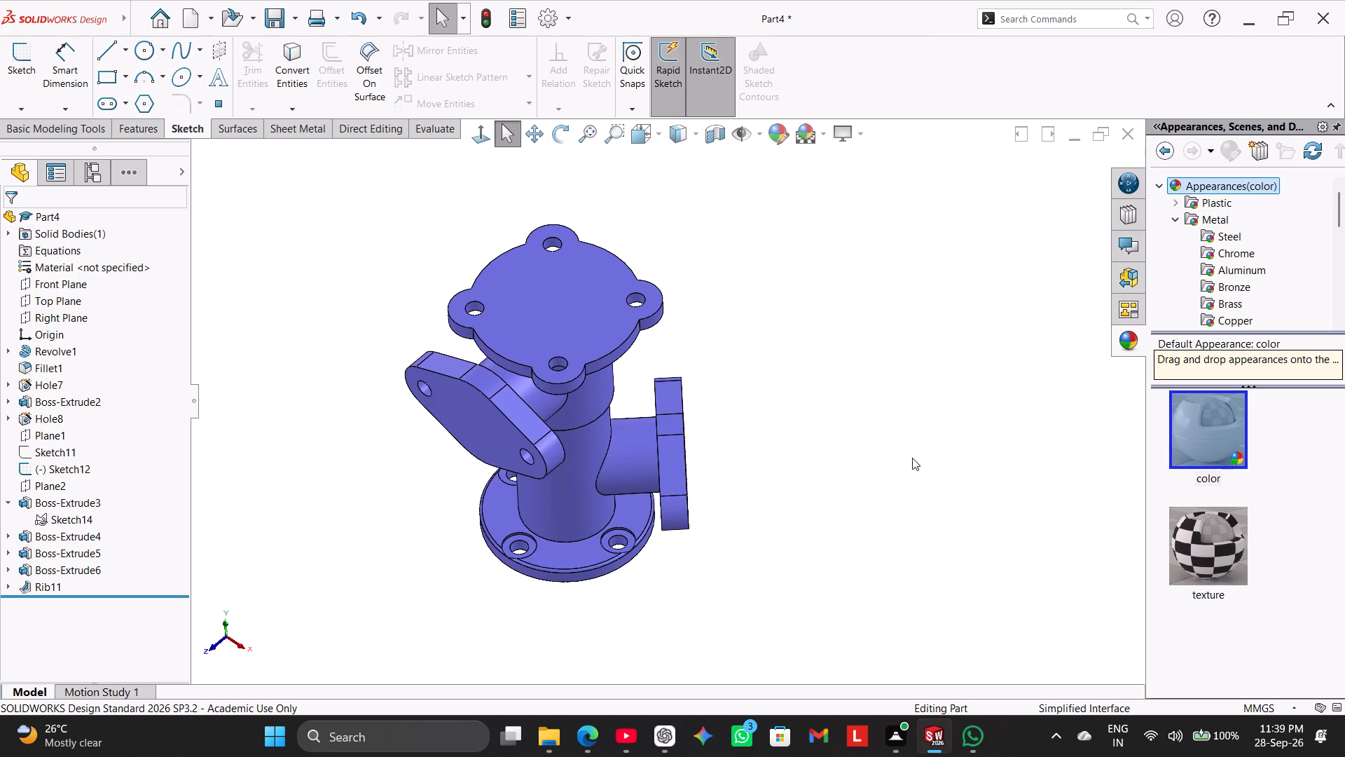
pyautogui.moveTo(912, 458); pyautogui.dragTo(900, 478, button='middle')
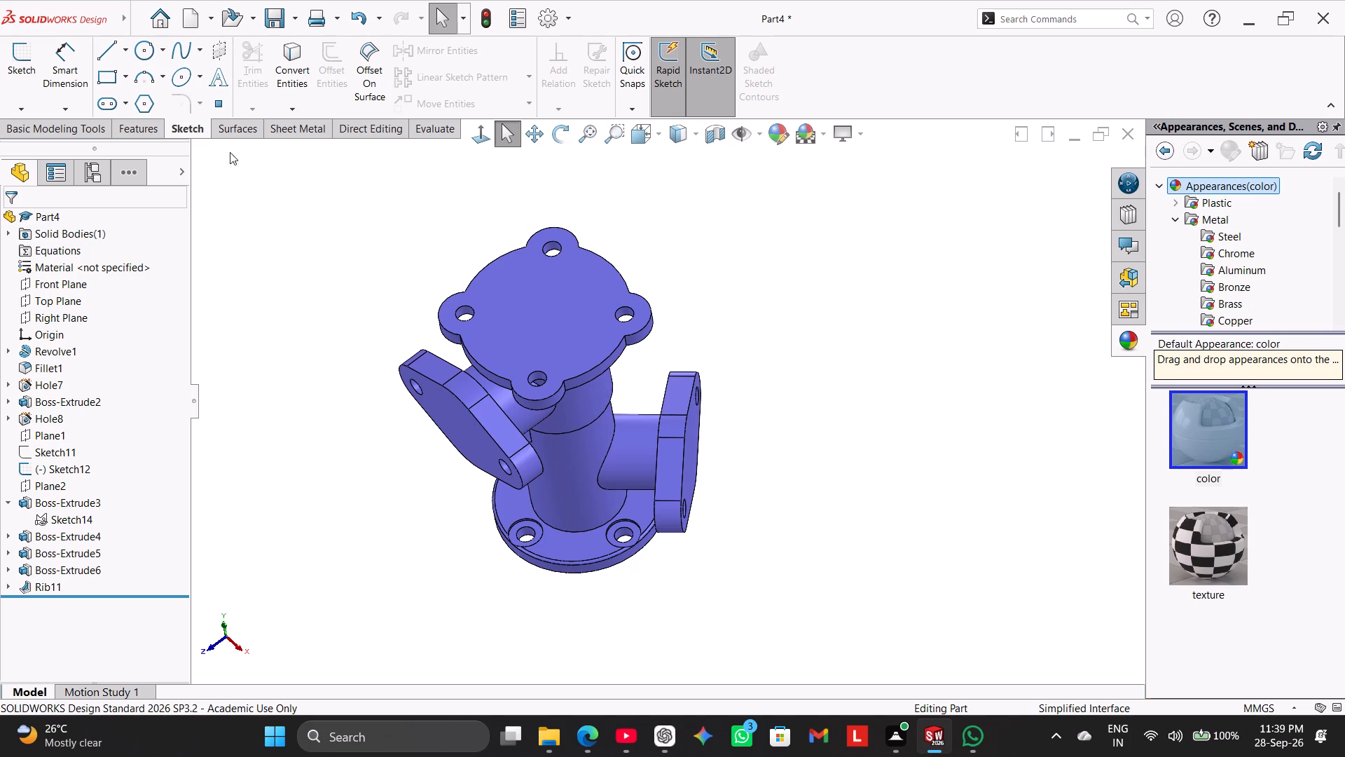
# Start a reference plane and make Sketch11, with its construction lines at the column base, visible for picking references.
pyautogui.click(147, 130)
pyautogui.click(673, 108)
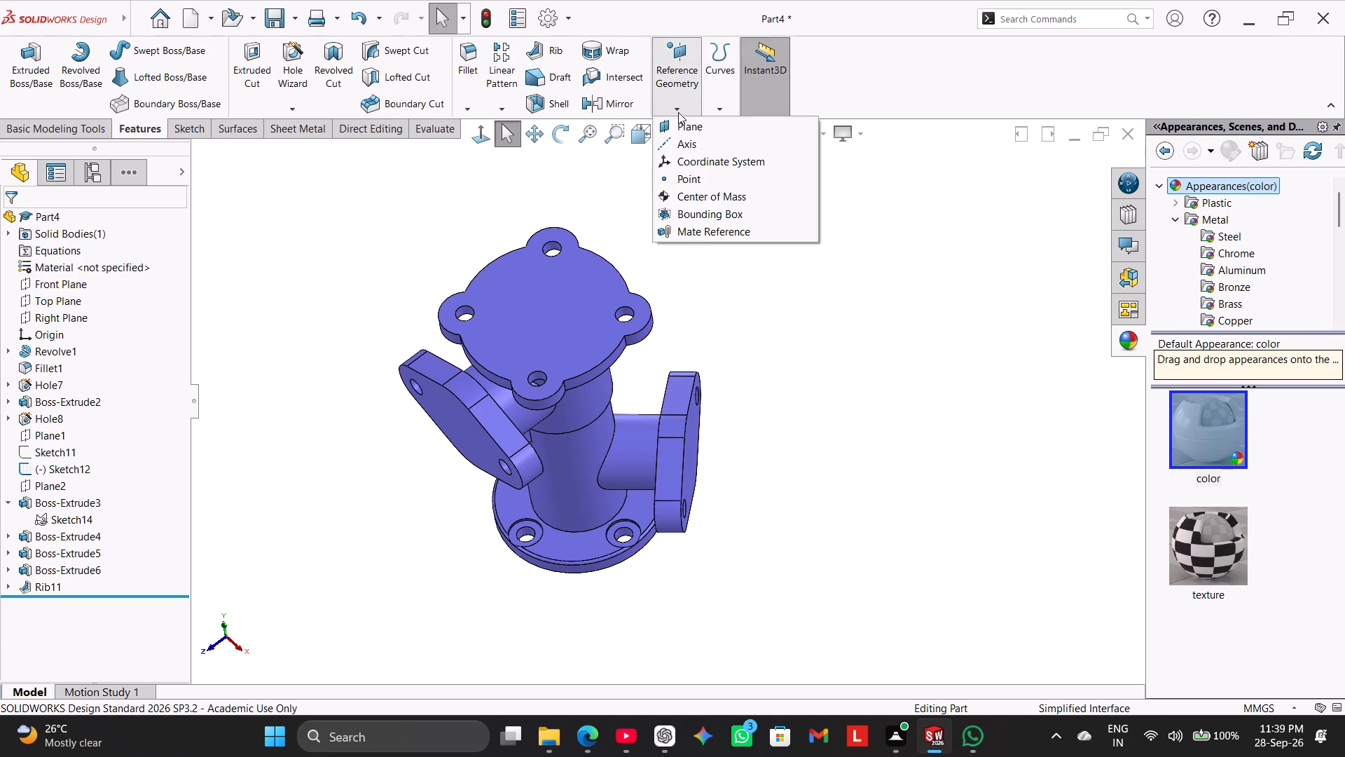
pyautogui.click(692, 126)
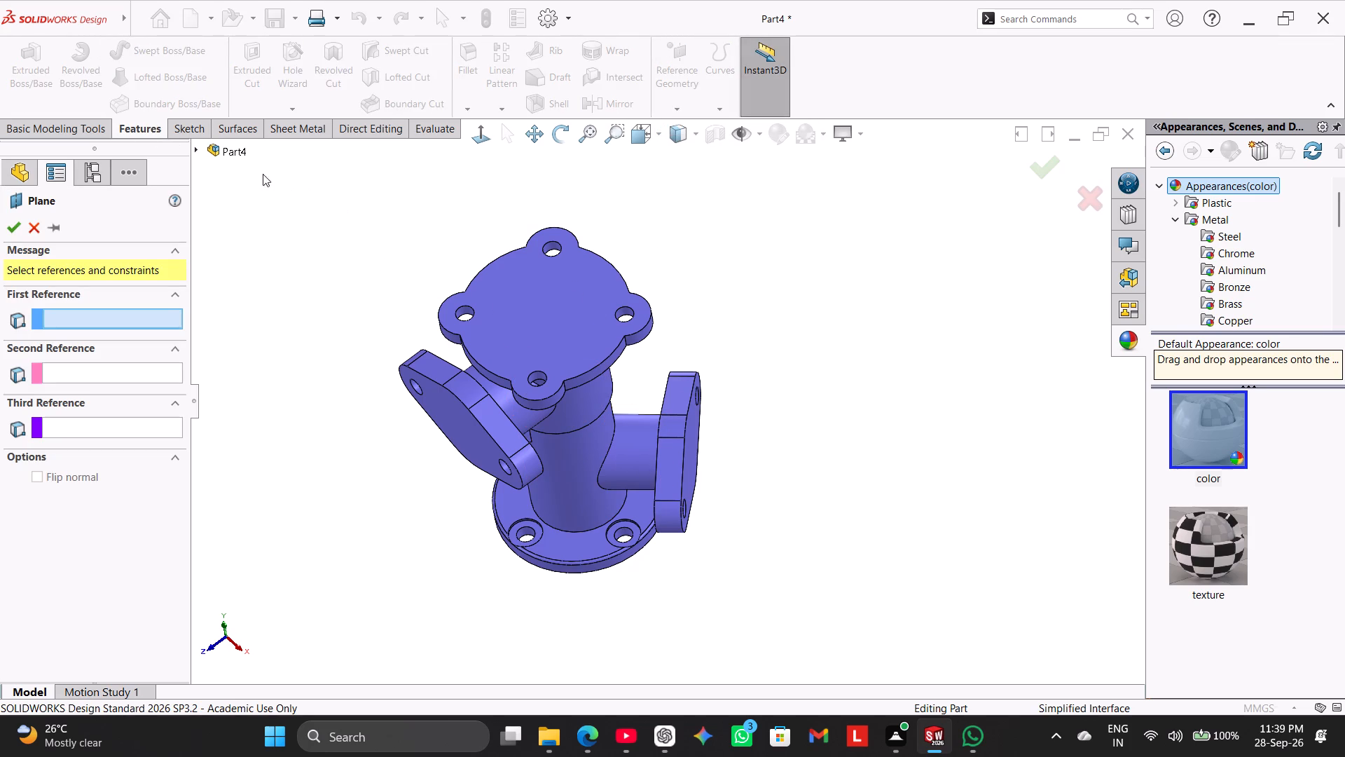
pyautogui.click(198, 149)
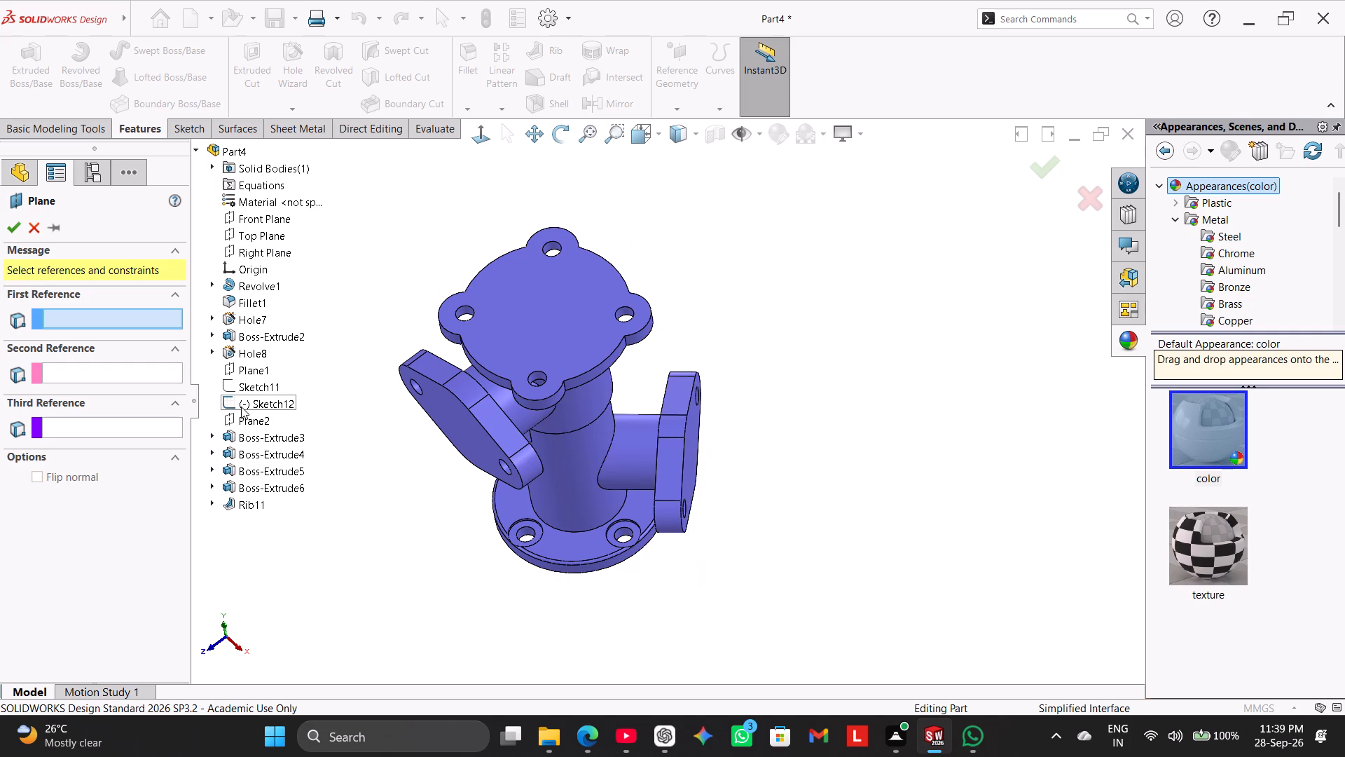
pyautogui.click(244, 406)
pyautogui.moveTo(412, 470); pyautogui.dragTo(425, 447, button='middle')
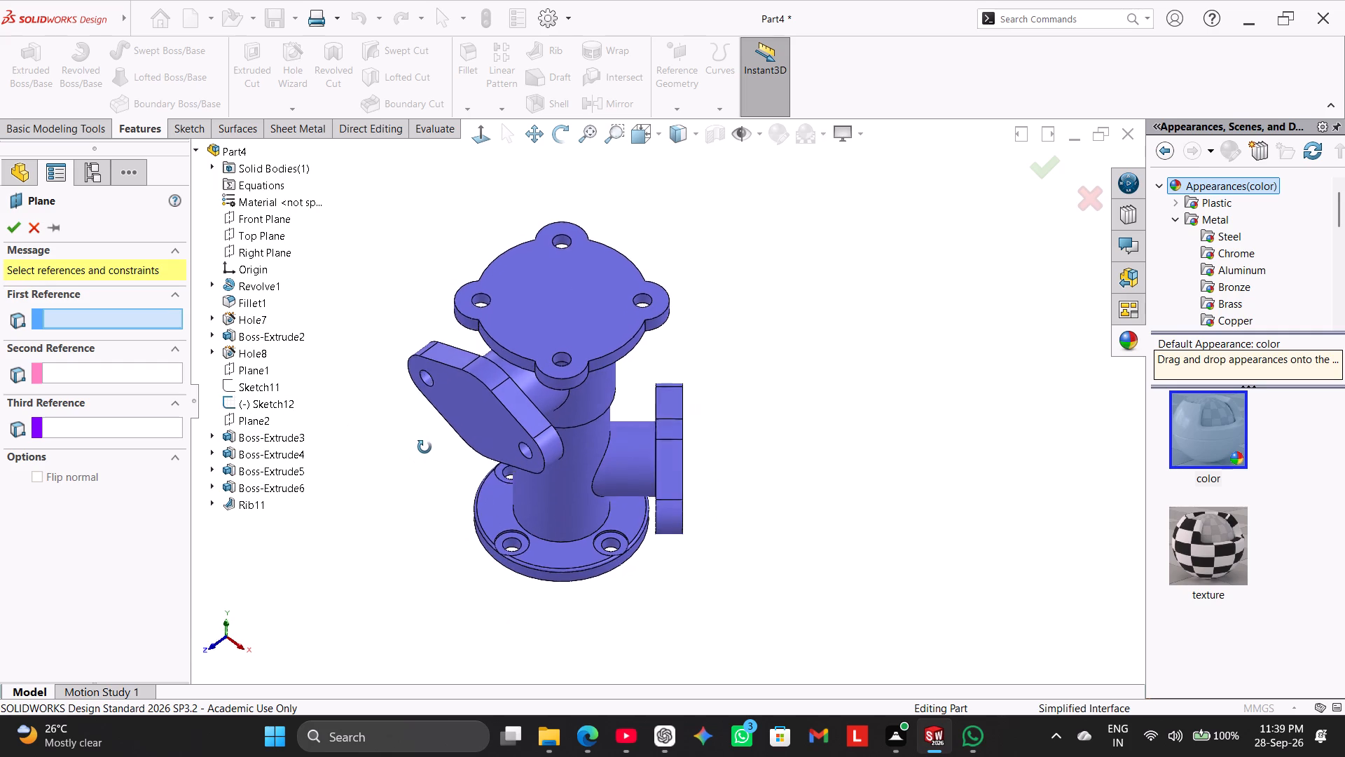
pyautogui.moveTo(425, 447); pyautogui.dragTo(427, 431, button='middle')
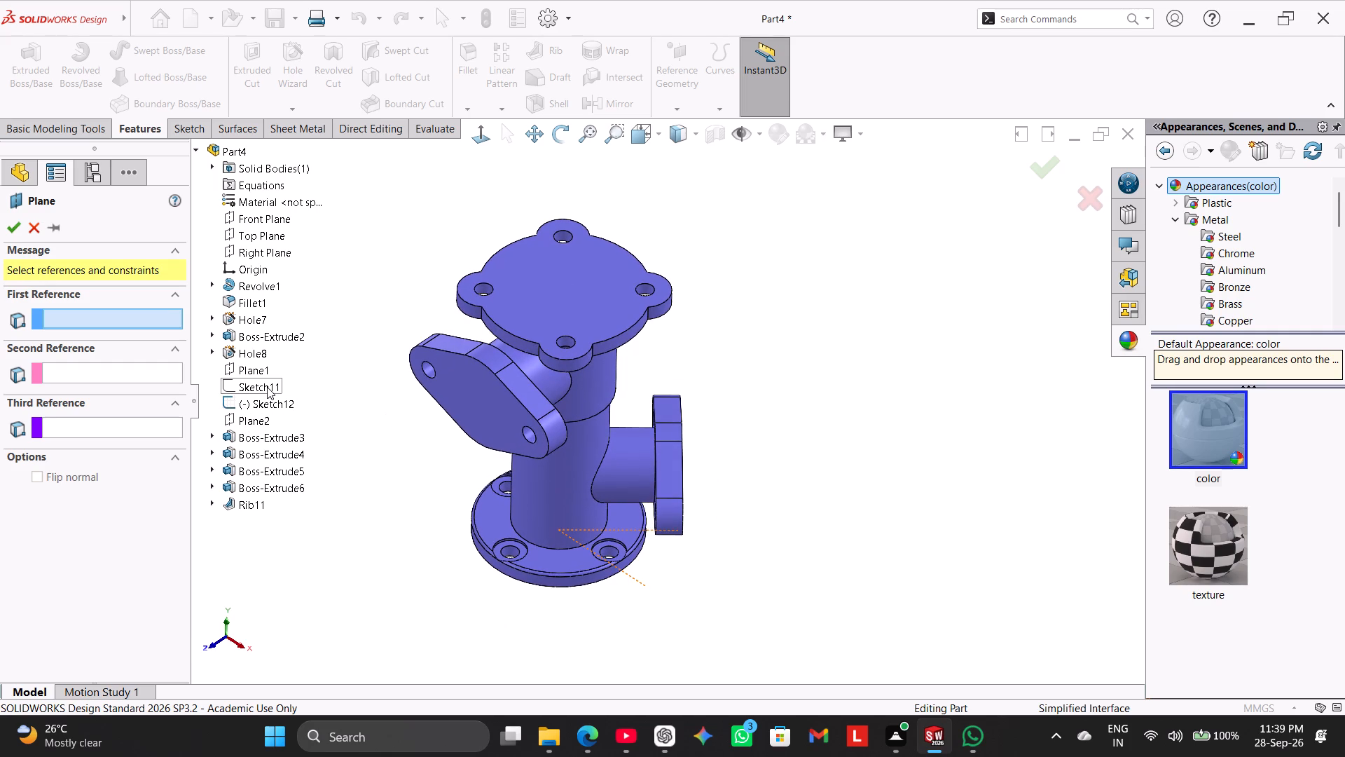
pyautogui.click(267, 387)
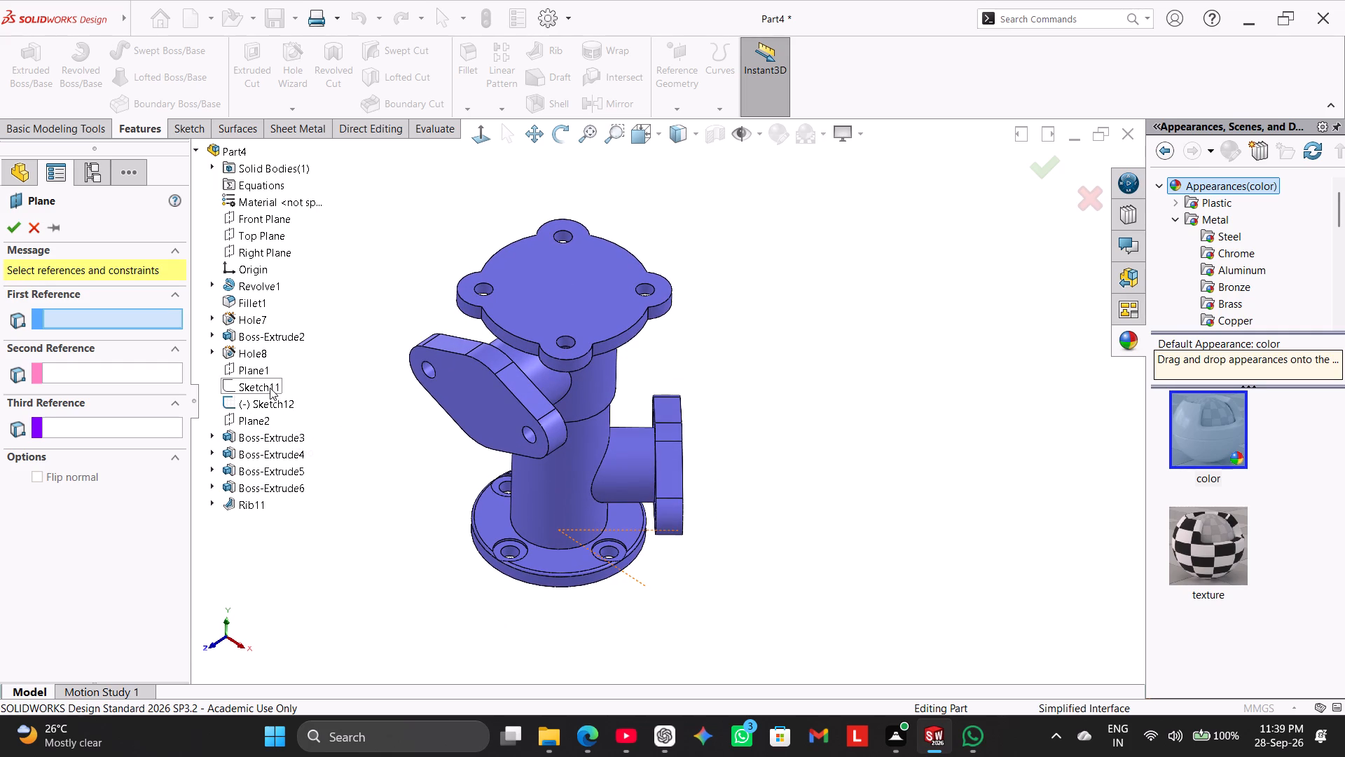
pyautogui.rightClick(270, 388)
pyautogui.click(293, 411)
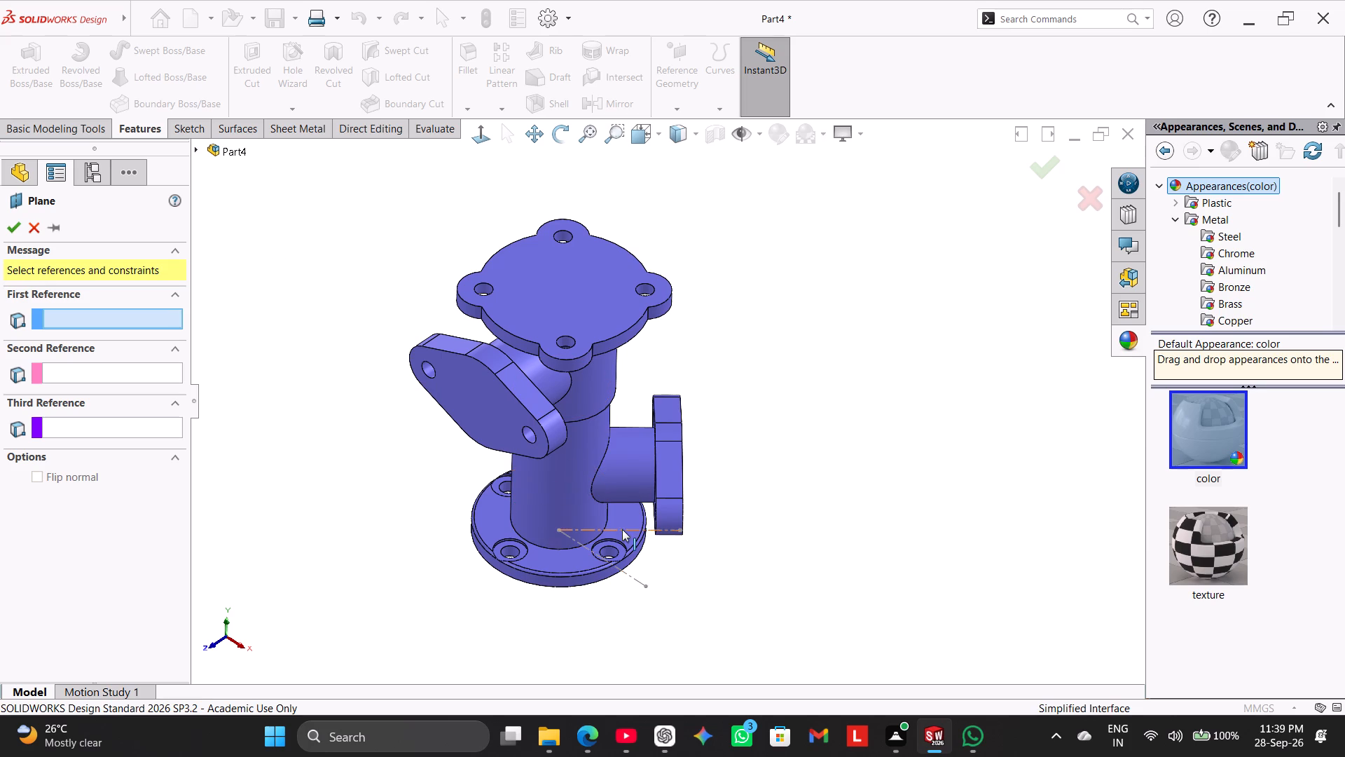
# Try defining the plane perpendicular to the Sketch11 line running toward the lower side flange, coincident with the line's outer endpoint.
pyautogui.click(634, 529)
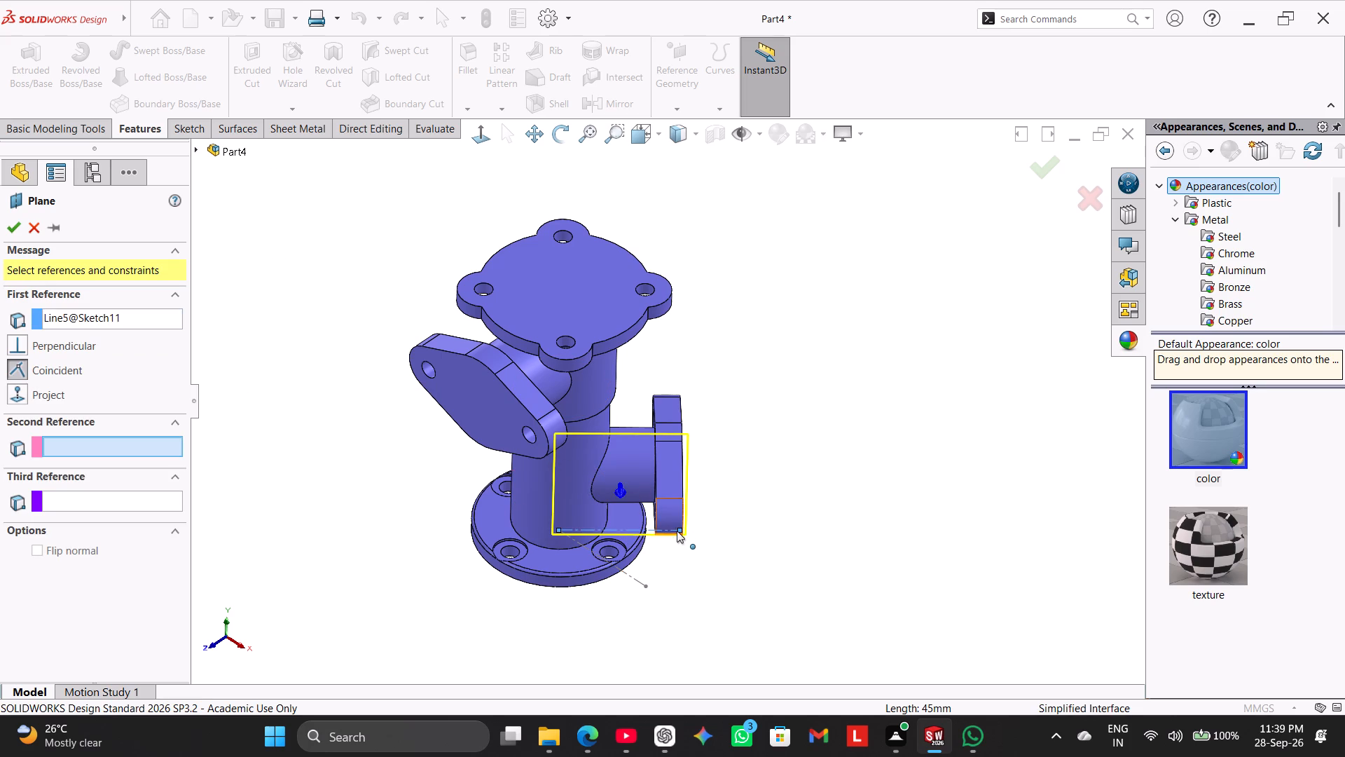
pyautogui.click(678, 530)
# Examine the plane preview against the lower side flange from several angles.
pyautogui.moveTo(752, 538); pyautogui.dragTo(749, 525, button='middle')
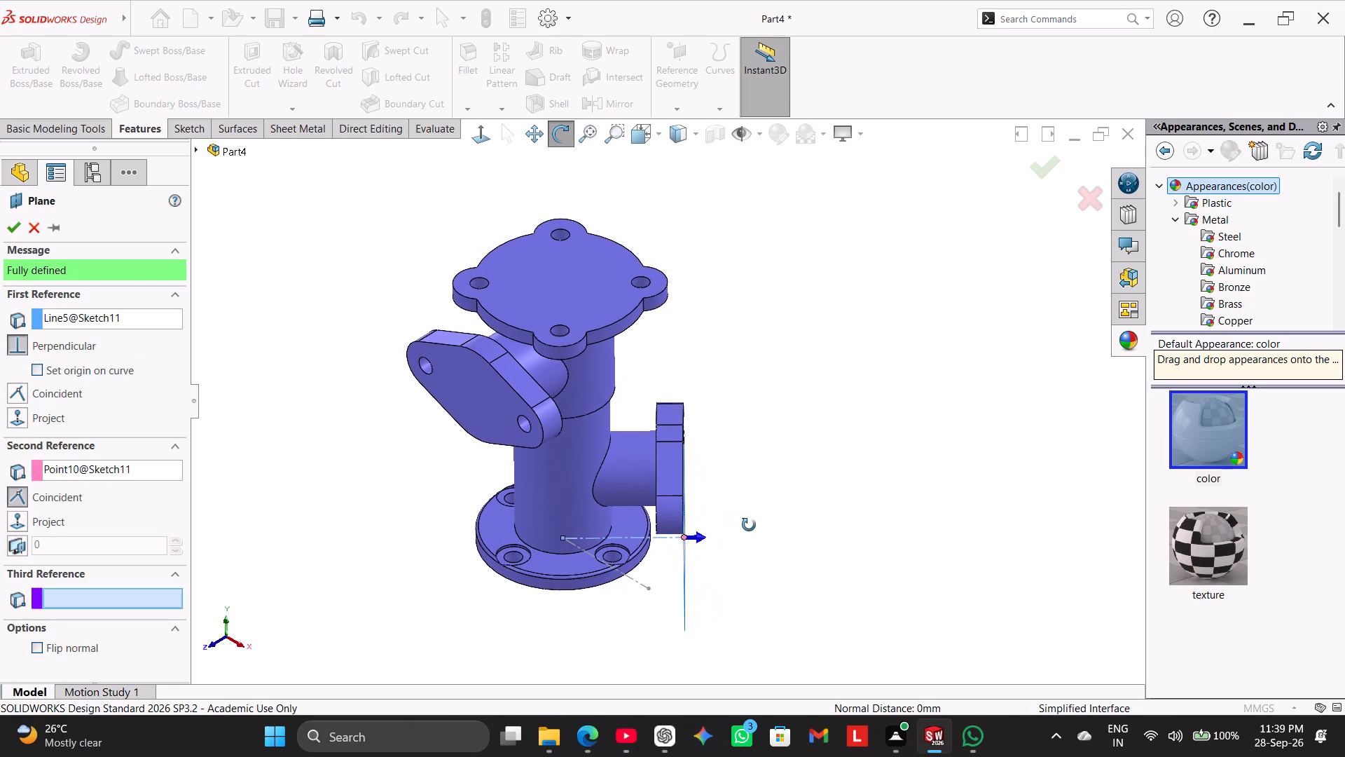
pyautogui.moveTo(749, 525); pyautogui.dragTo(750, 526, button='middle')
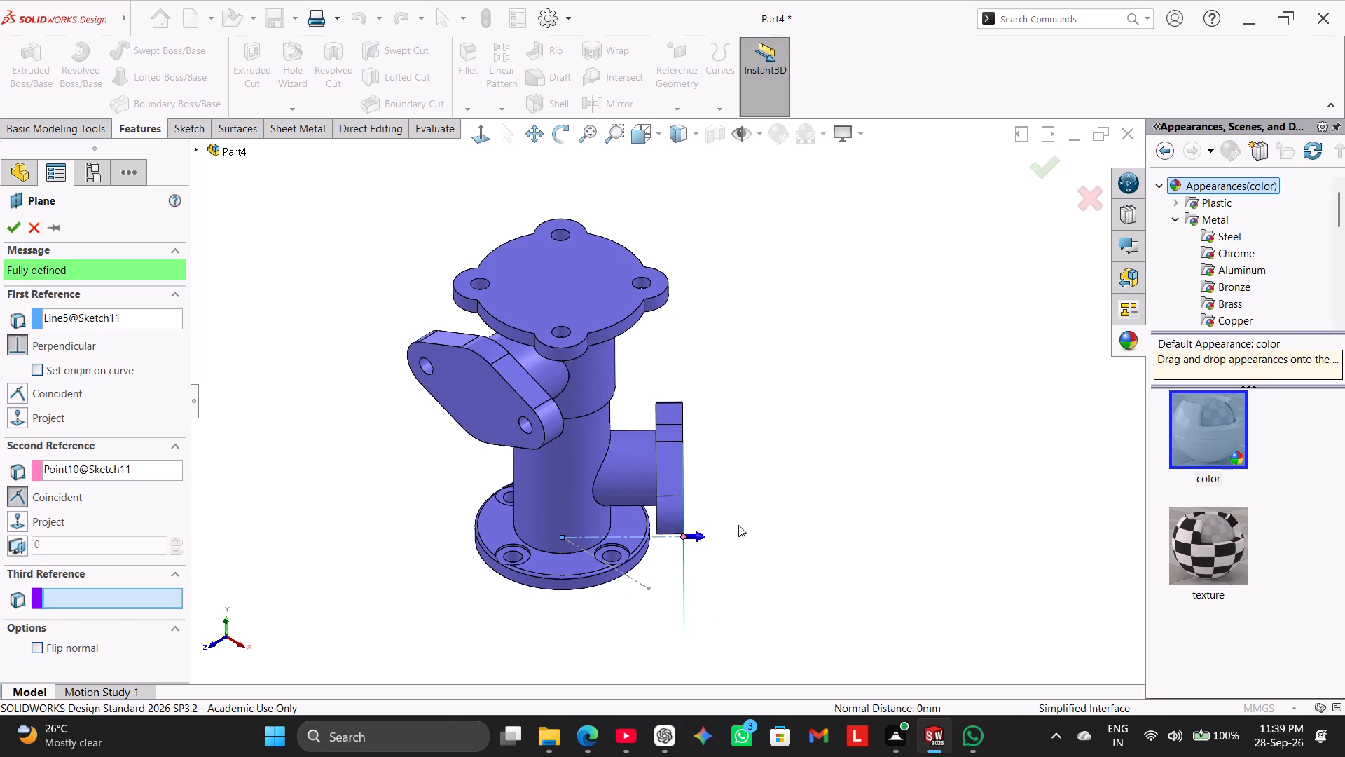
pyautogui.moveTo(787, 453); pyautogui.dragTo(792, 484, button='middle')
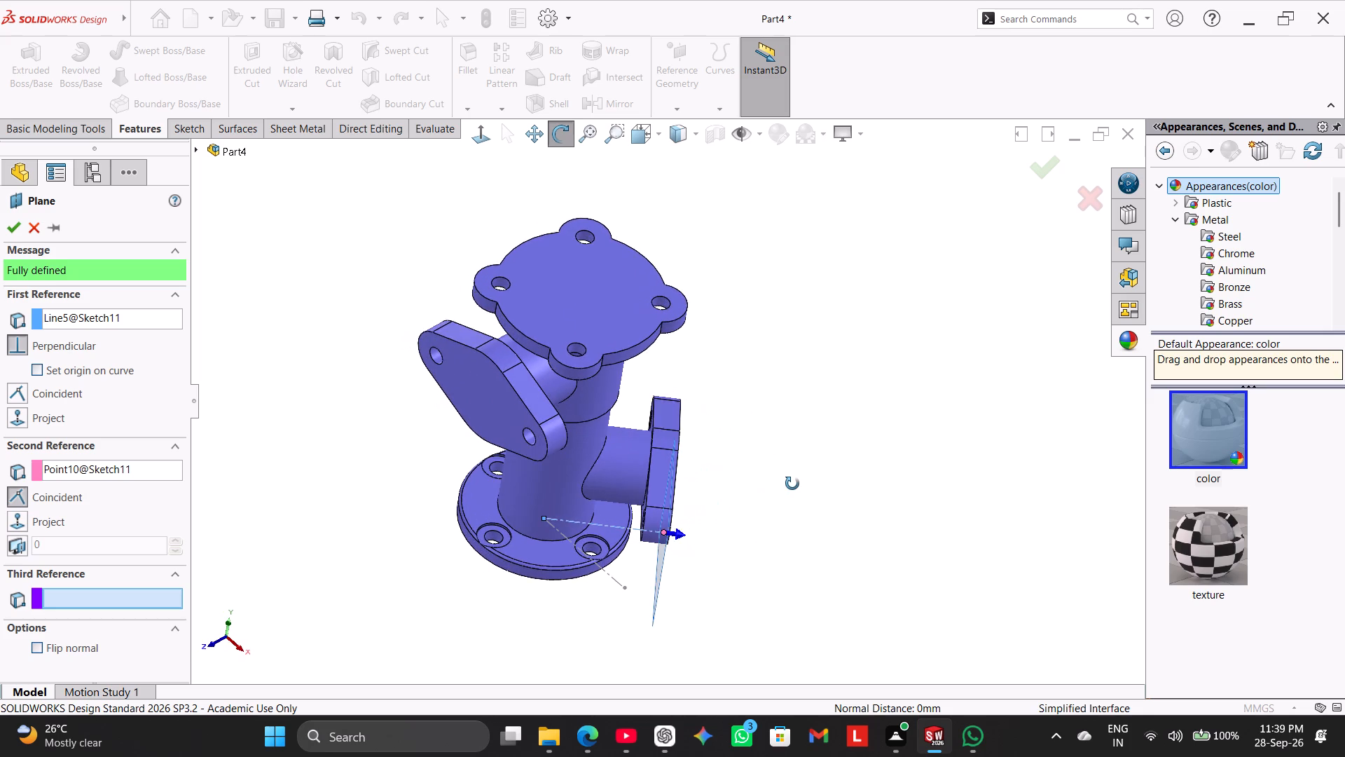
pyautogui.moveTo(792, 484); pyautogui.dragTo(782, 469, button='middle')
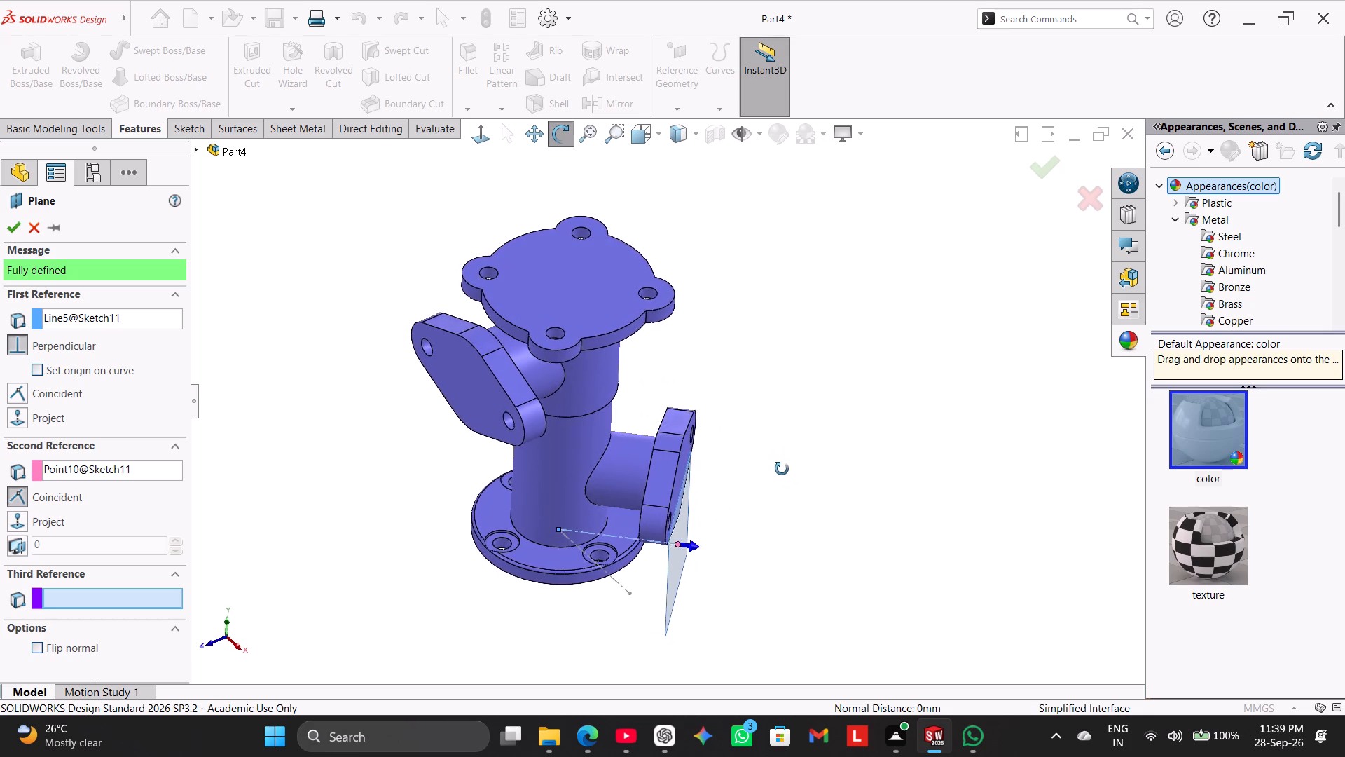
pyautogui.moveTo(782, 469); pyautogui.dragTo(764, 453, button='middle')
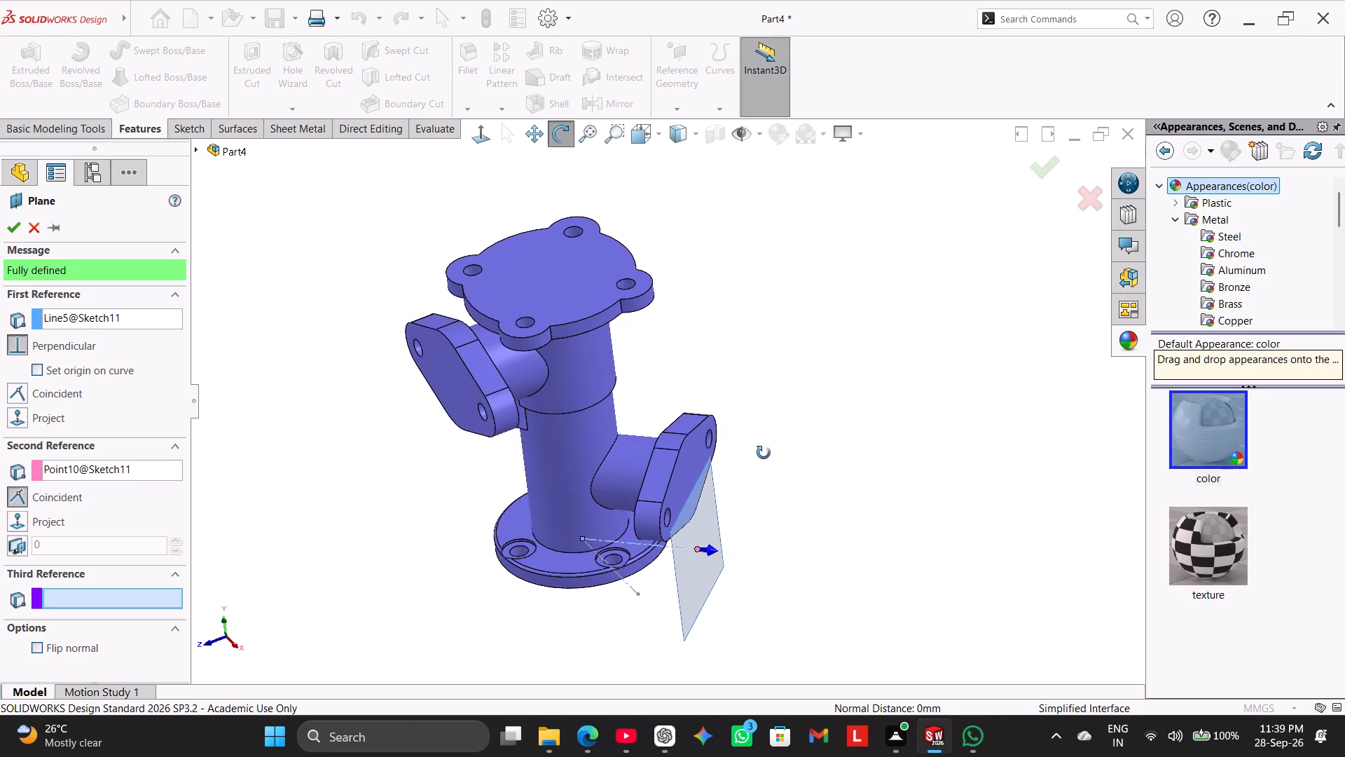
pyautogui.moveTo(764, 453); pyautogui.dragTo(784, 463, button='middle')
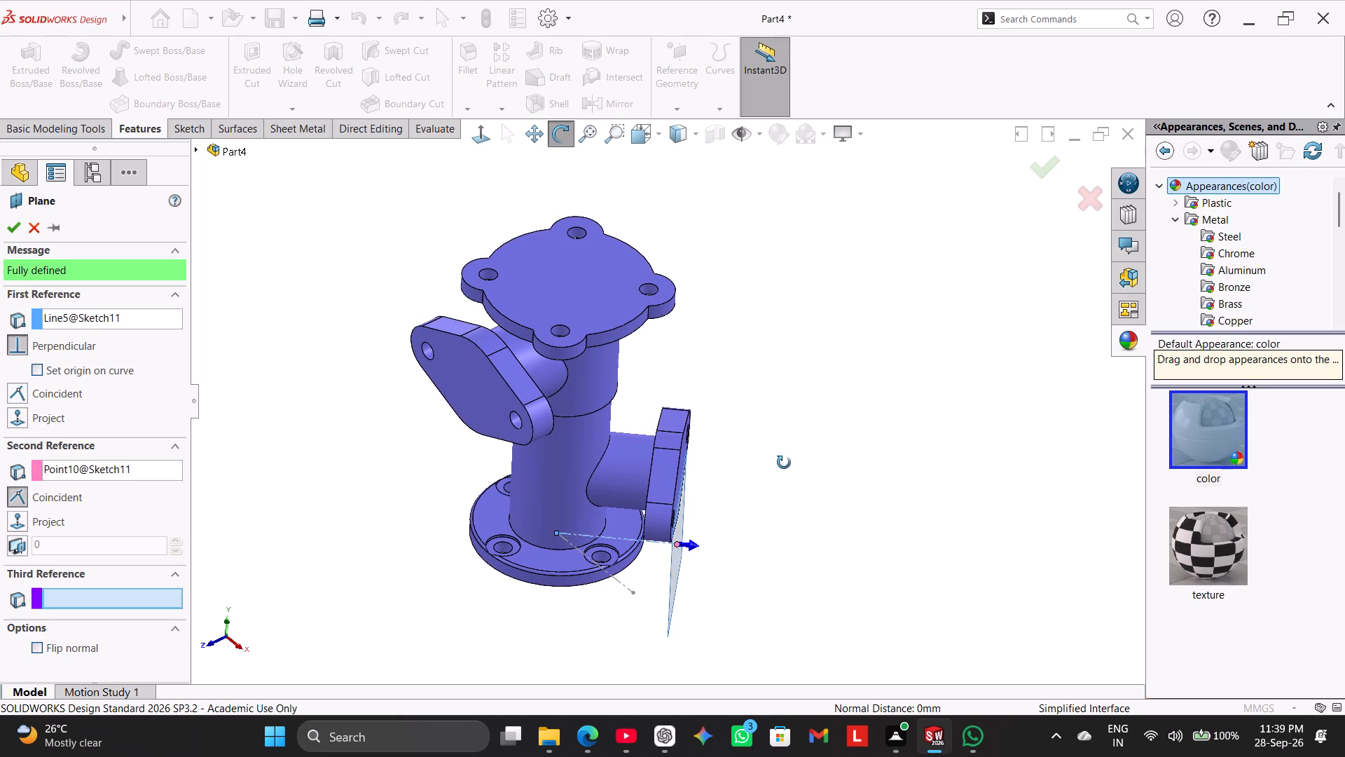
pyautogui.moveTo(784, 463); pyautogui.dragTo(780, 465, button='middle')
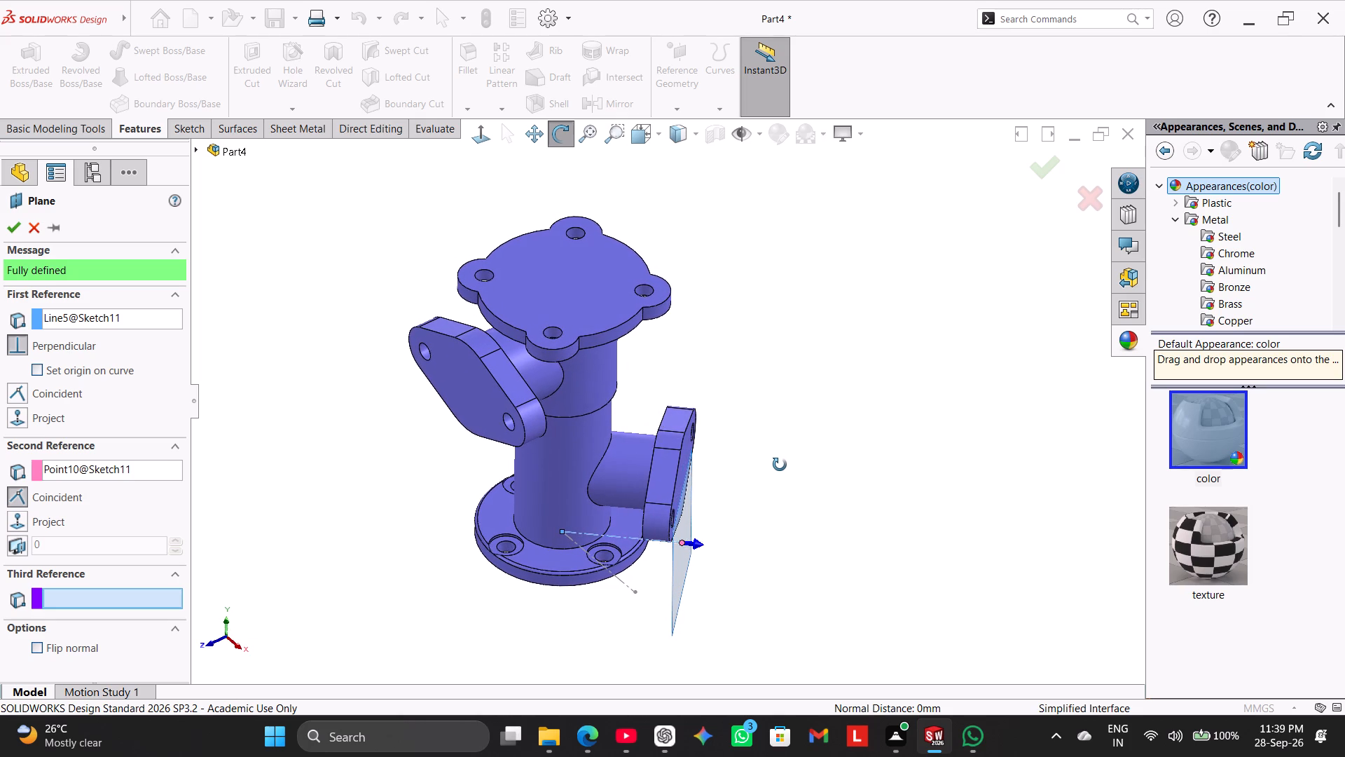
pyautogui.moveTo(780, 465); pyautogui.dragTo(758, 458, button='middle')
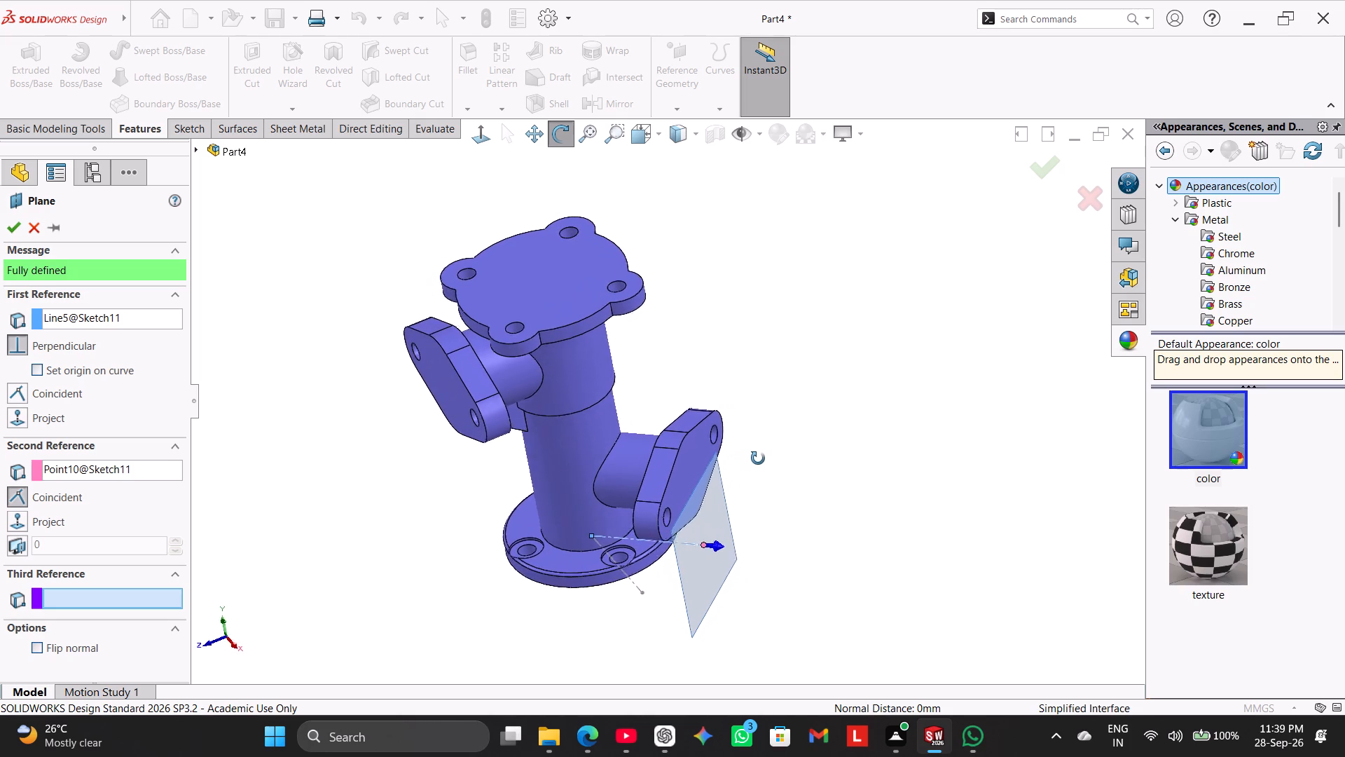
pyautogui.moveTo(758, 458); pyautogui.dragTo(766, 451, button='middle')
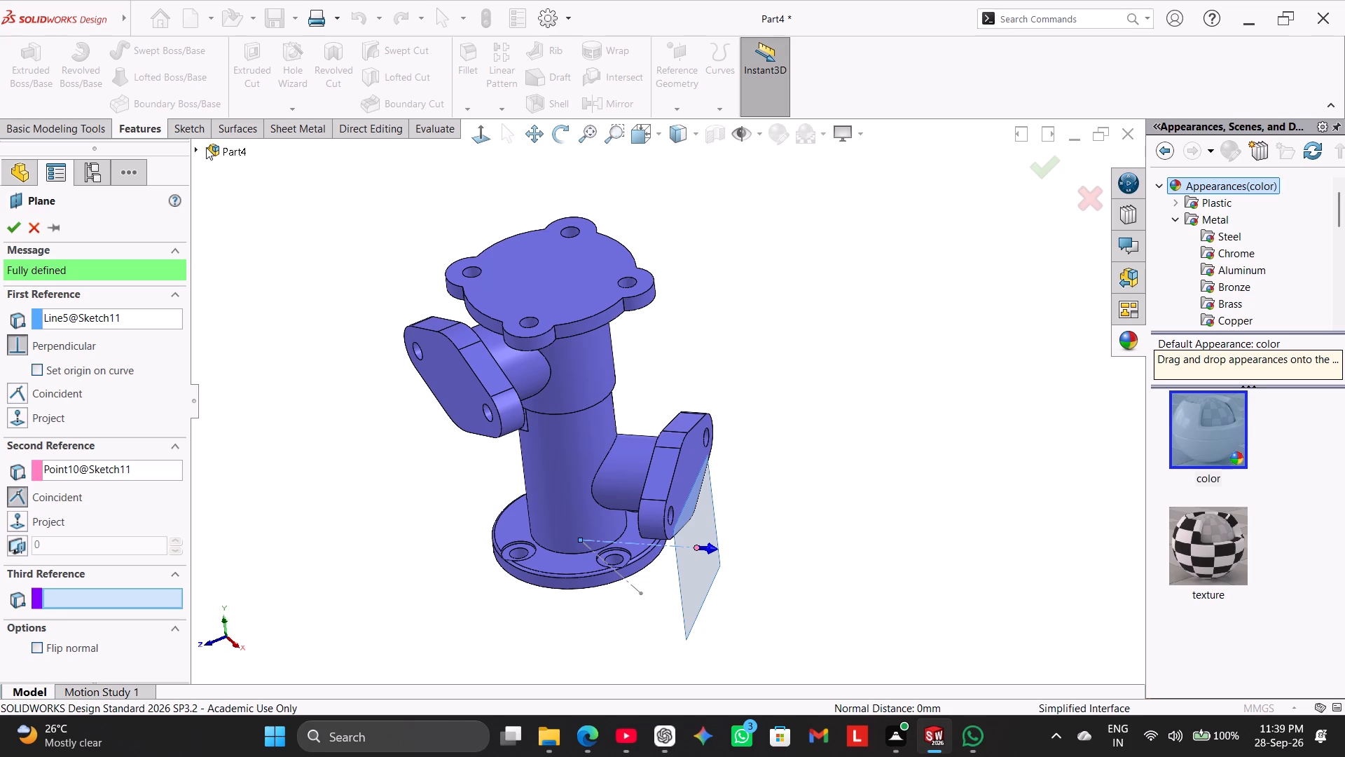
pyautogui.click(206, 144)
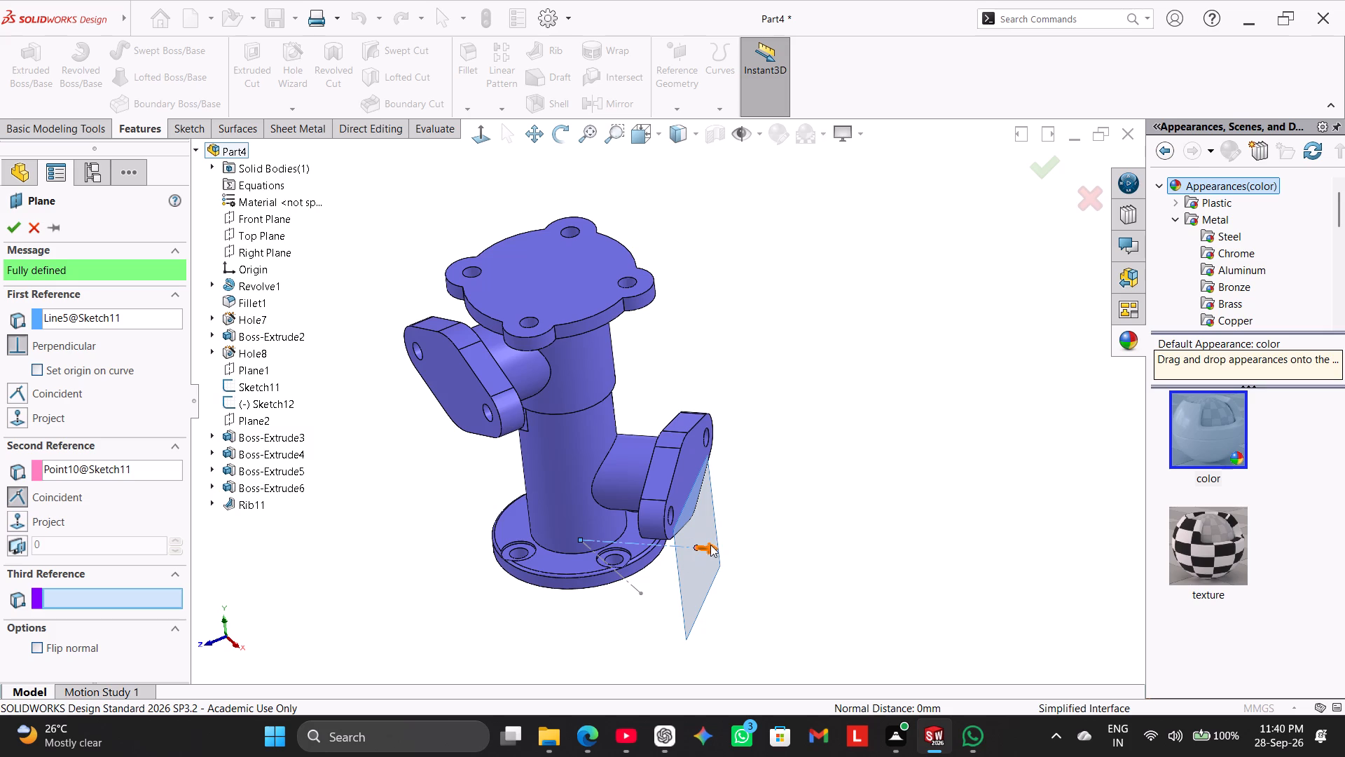
pyautogui.moveTo(856, 449); pyautogui.dragTo(888, 437, button='middle')
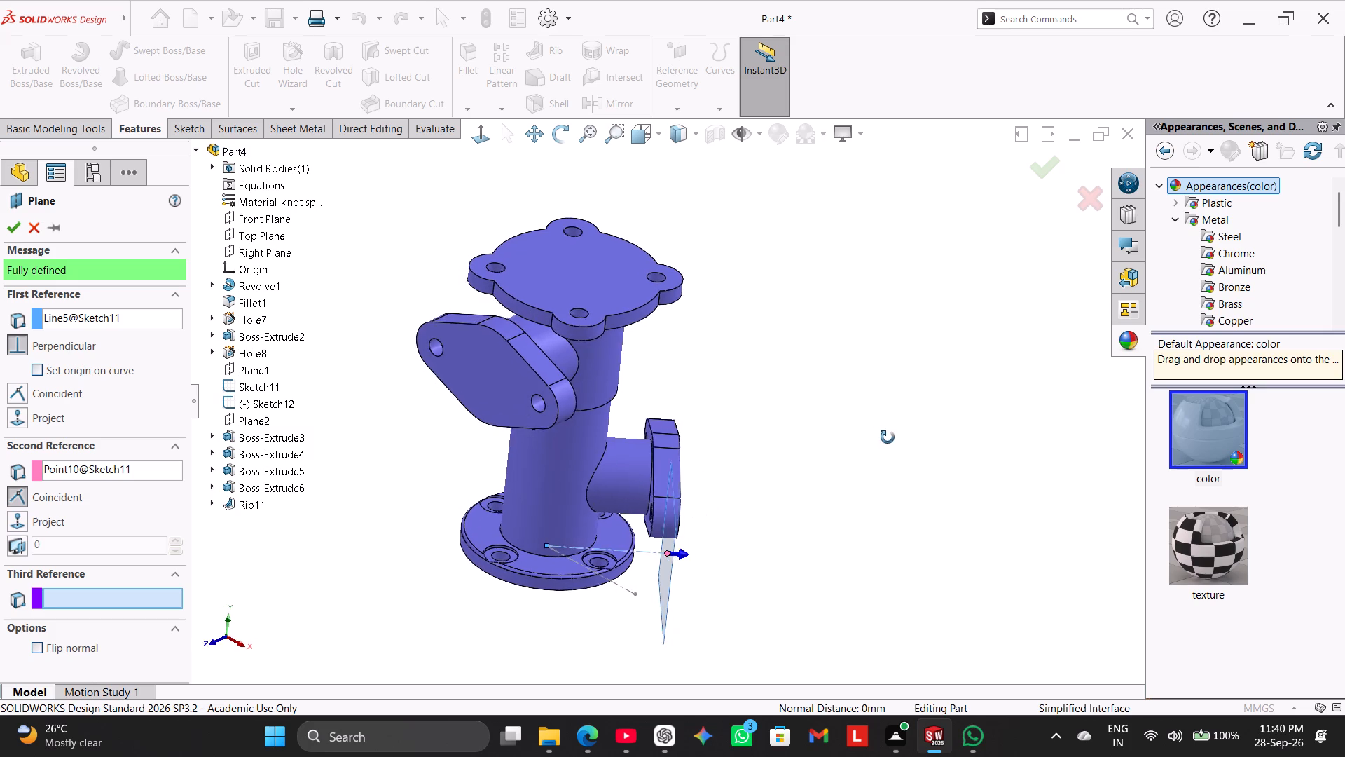
pyautogui.moveTo(888, 437); pyautogui.dragTo(904, 501, button='middle')
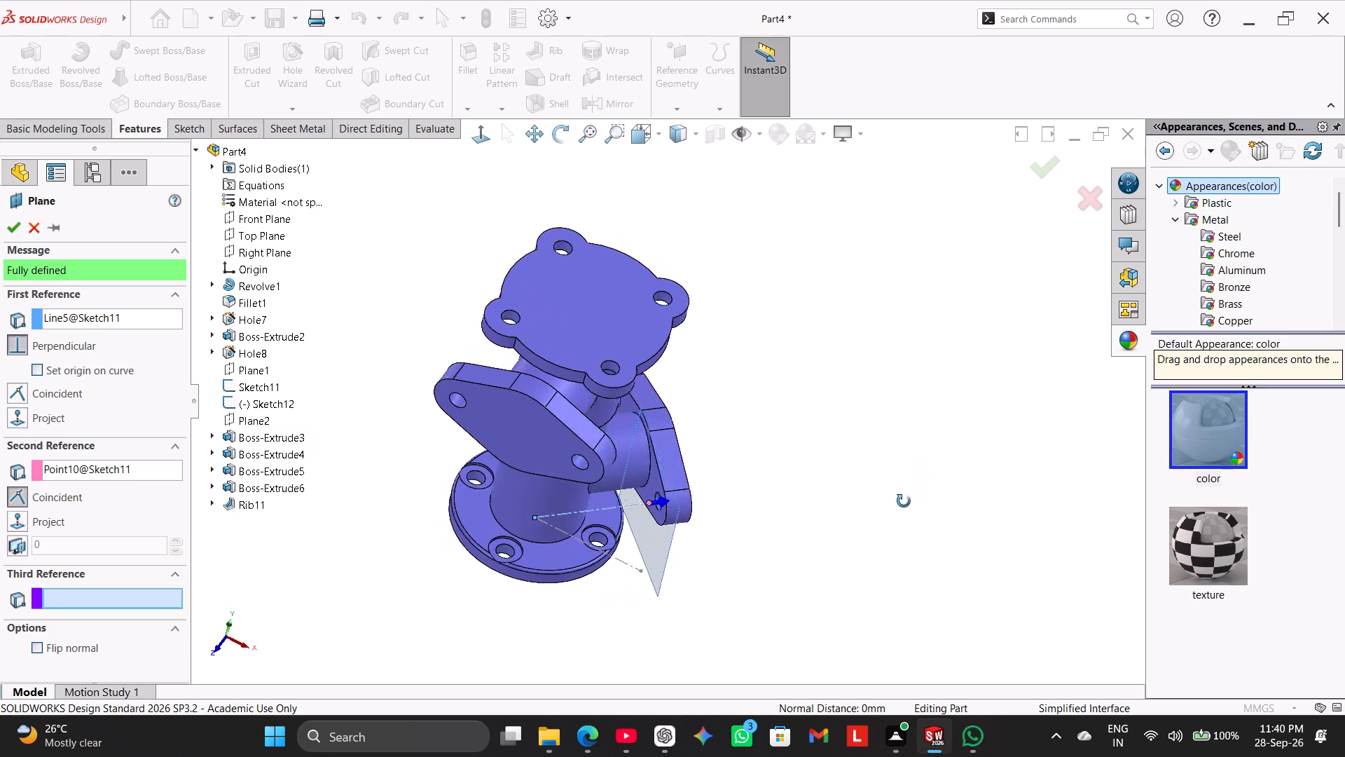
pyautogui.moveTo(904, 501); pyautogui.dragTo(871, 517, button='middle')
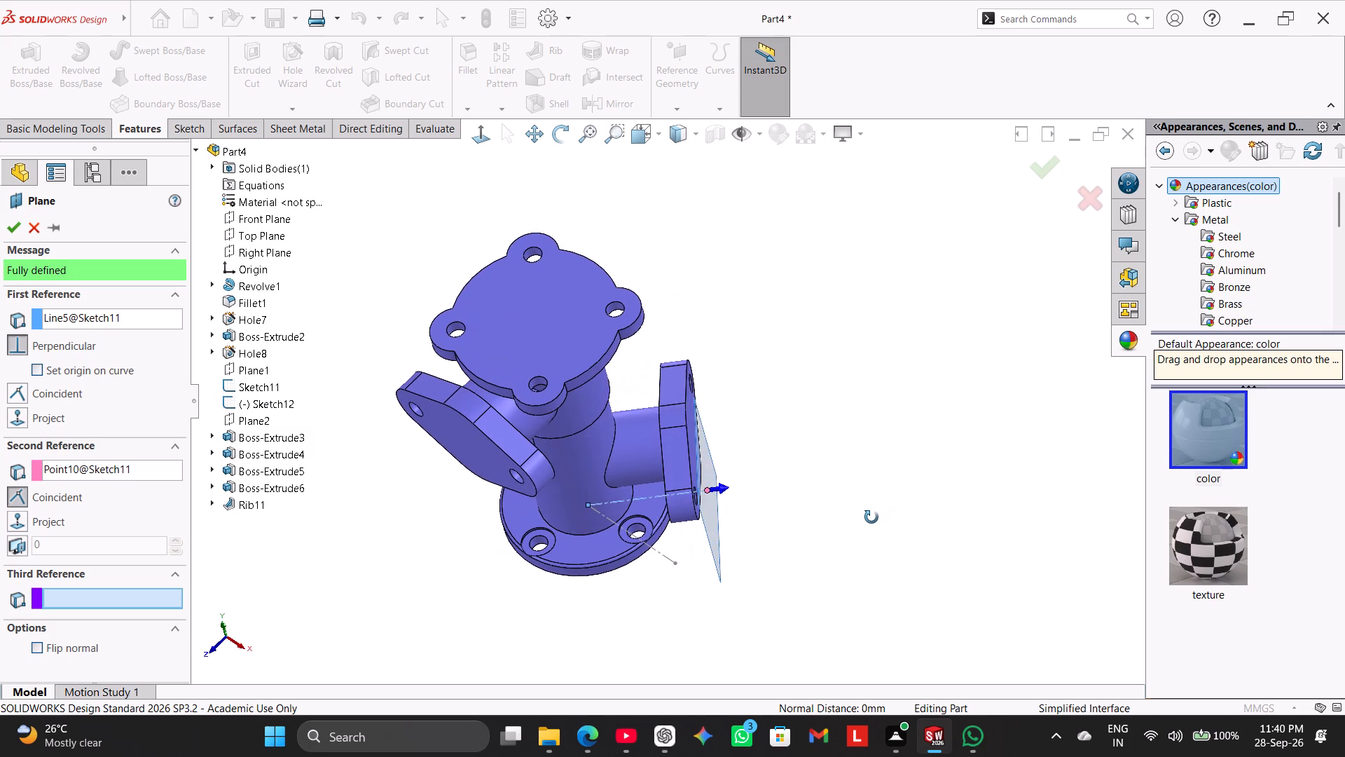
pyautogui.moveTo(871, 517); pyautogui.dragTo(873, 543, button='middle')
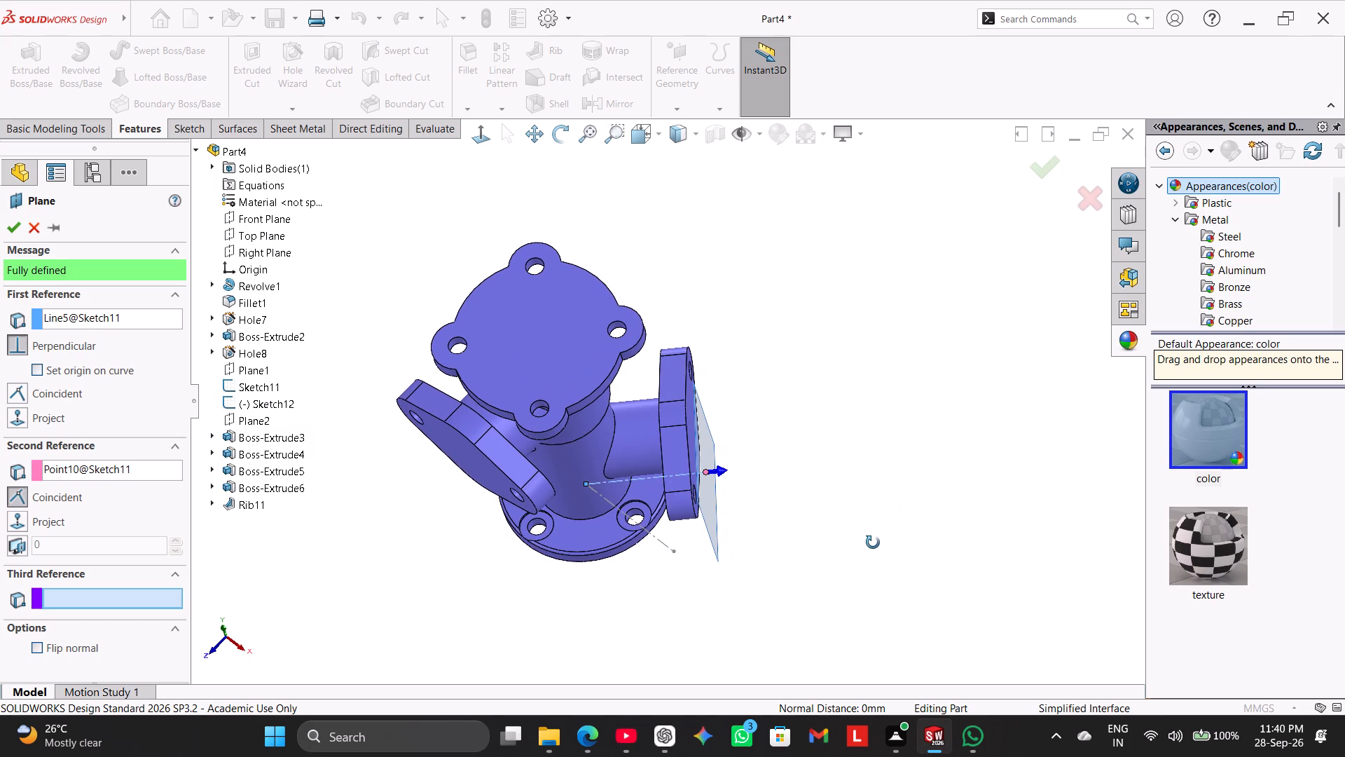
pyautogui.moveTo(873, 543); pyautogui.dragTo(881, 578, button='middle')
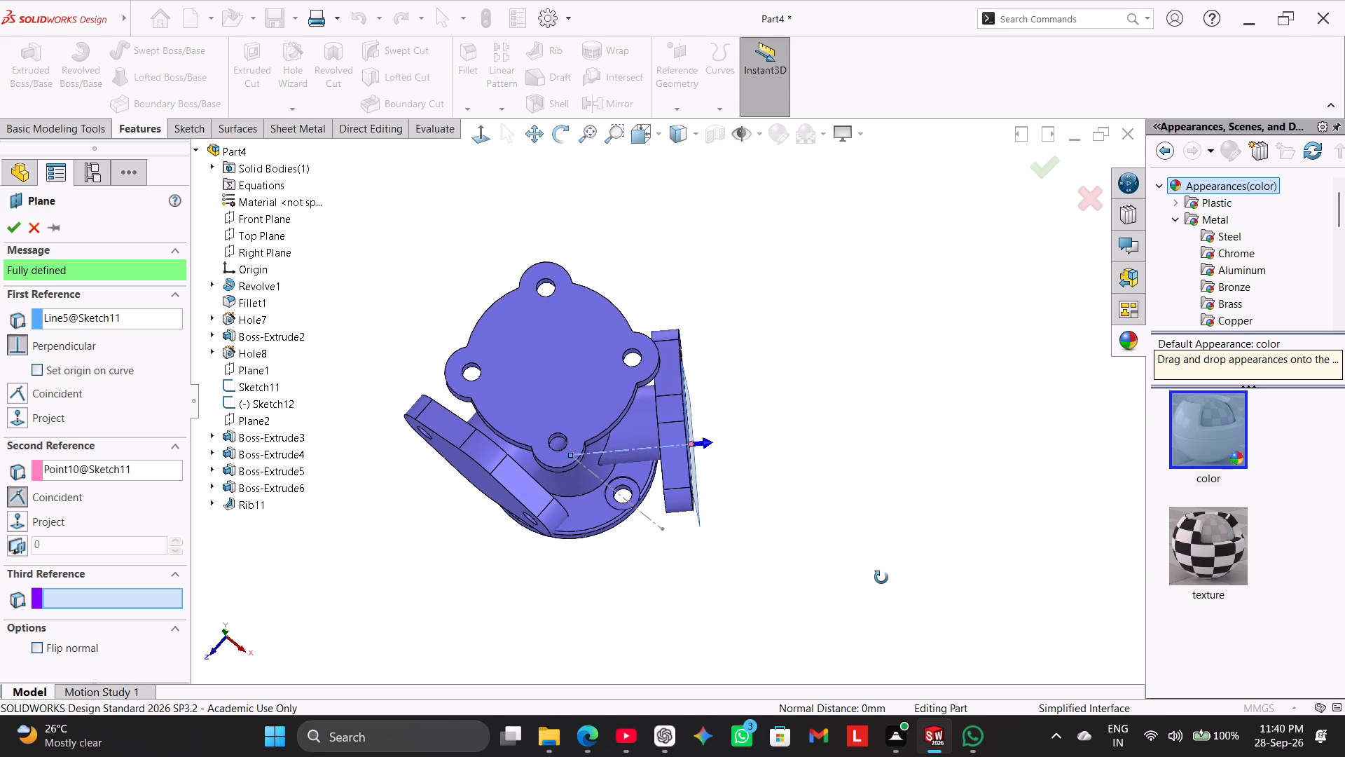
pyautogui.moveTo(881, 578); pyautogui.dragTo(867, 585, button='middle')
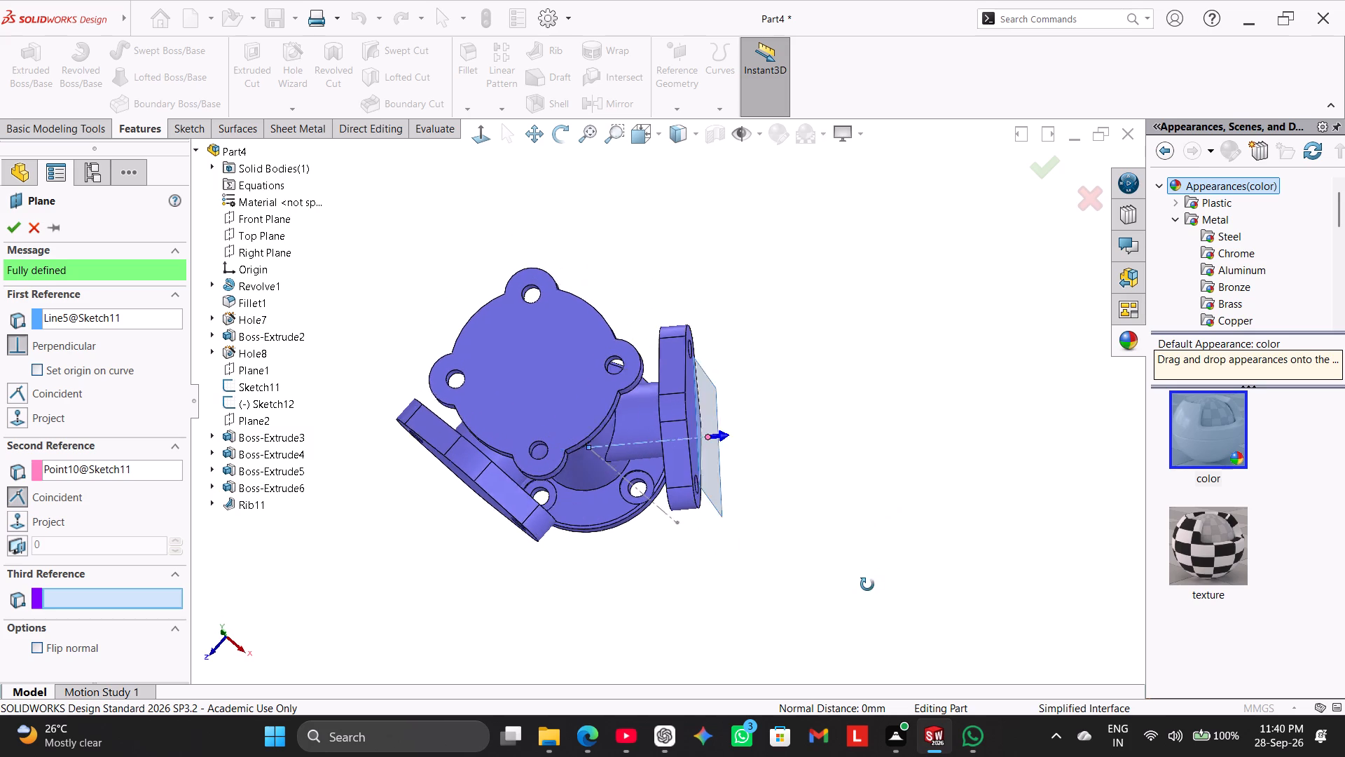
pyautogui.moveTo(867, 585); pyautogui.dragTo(862, 584, button='middle')
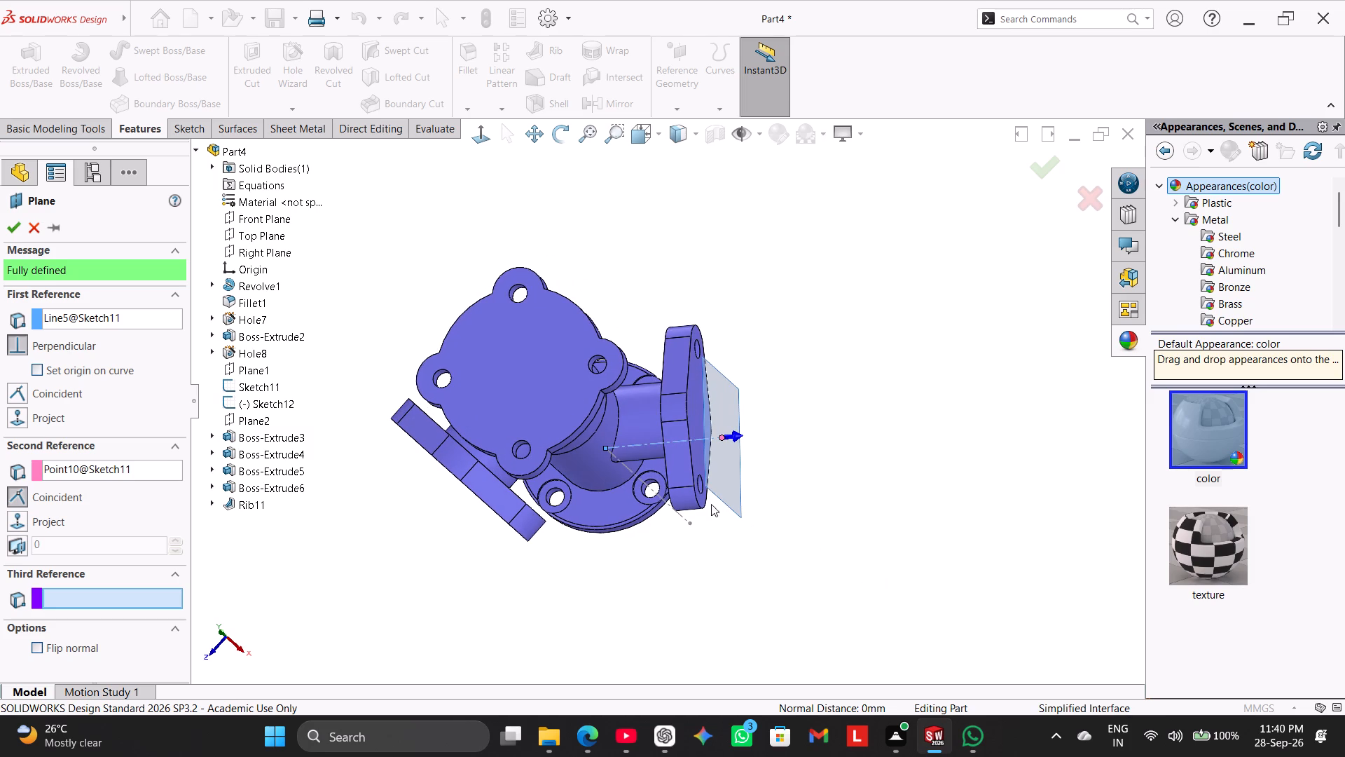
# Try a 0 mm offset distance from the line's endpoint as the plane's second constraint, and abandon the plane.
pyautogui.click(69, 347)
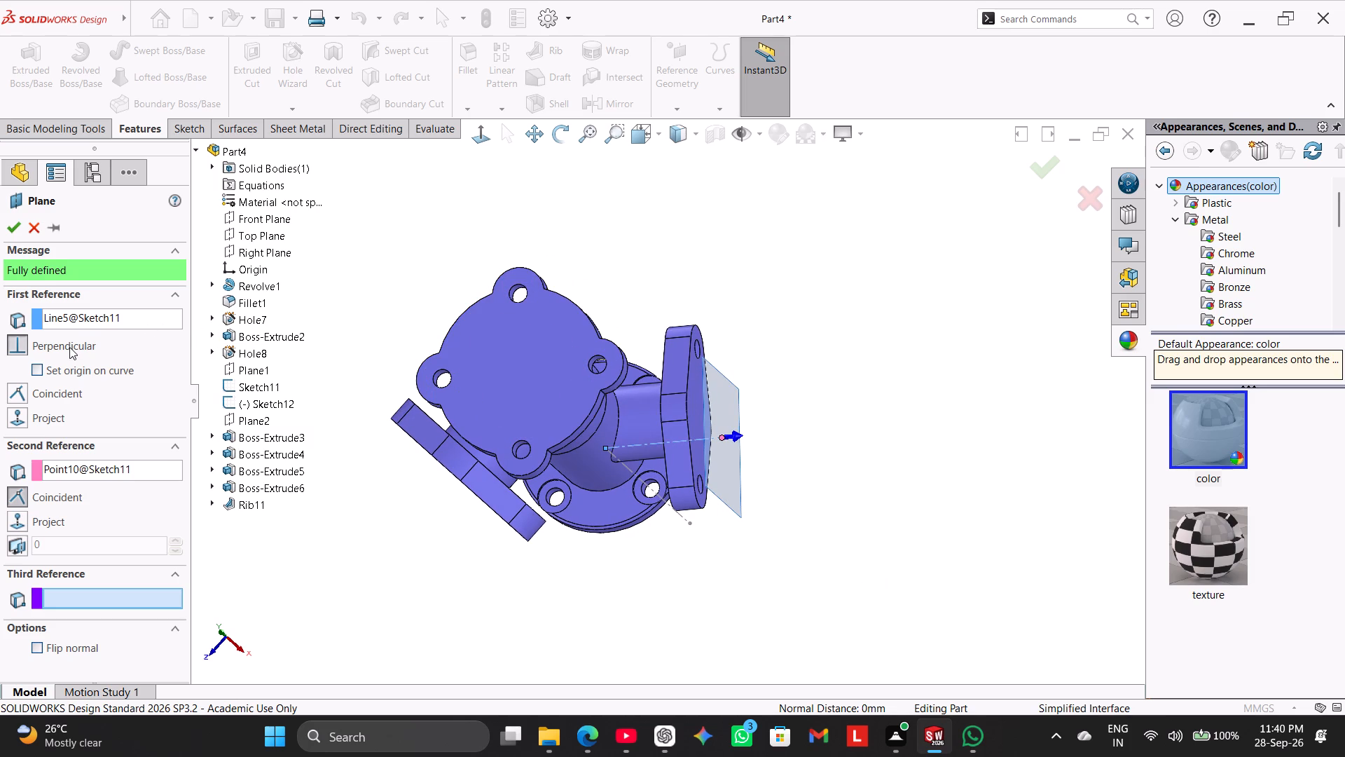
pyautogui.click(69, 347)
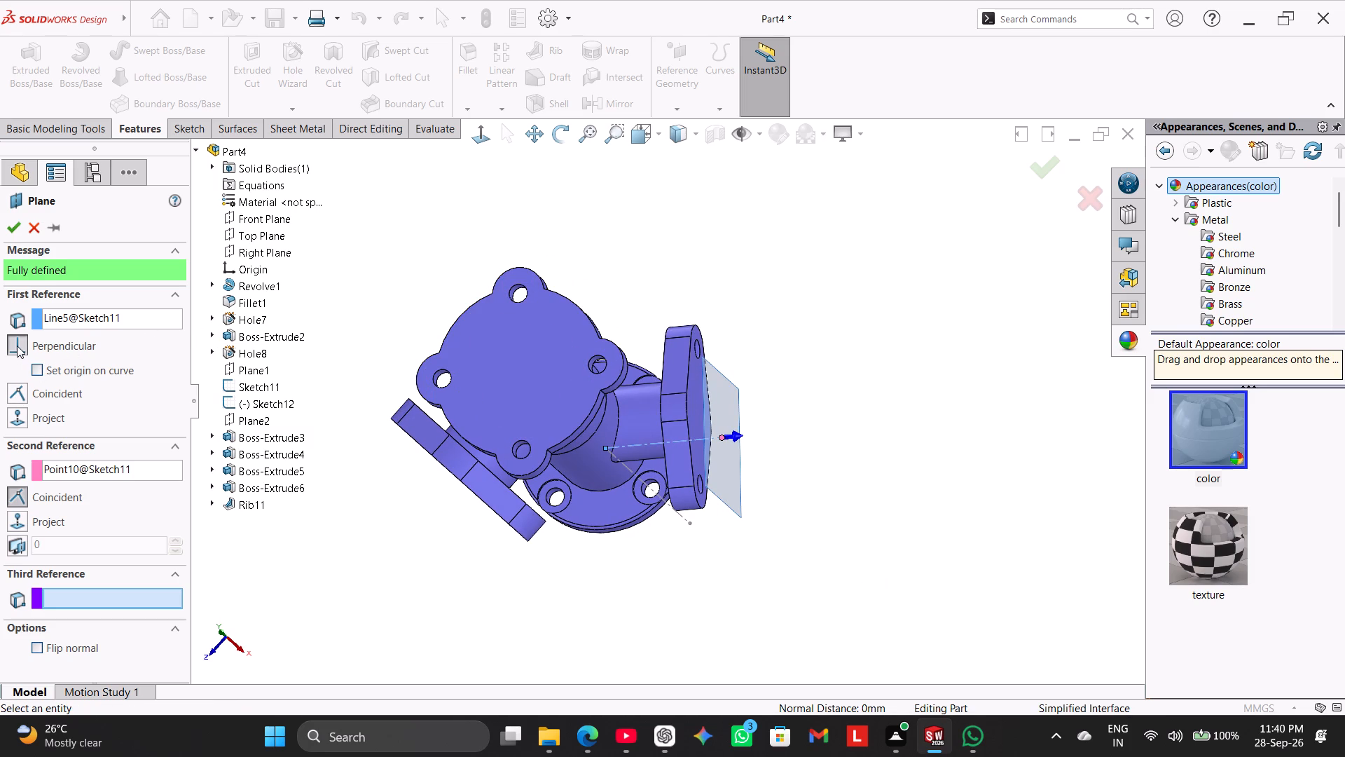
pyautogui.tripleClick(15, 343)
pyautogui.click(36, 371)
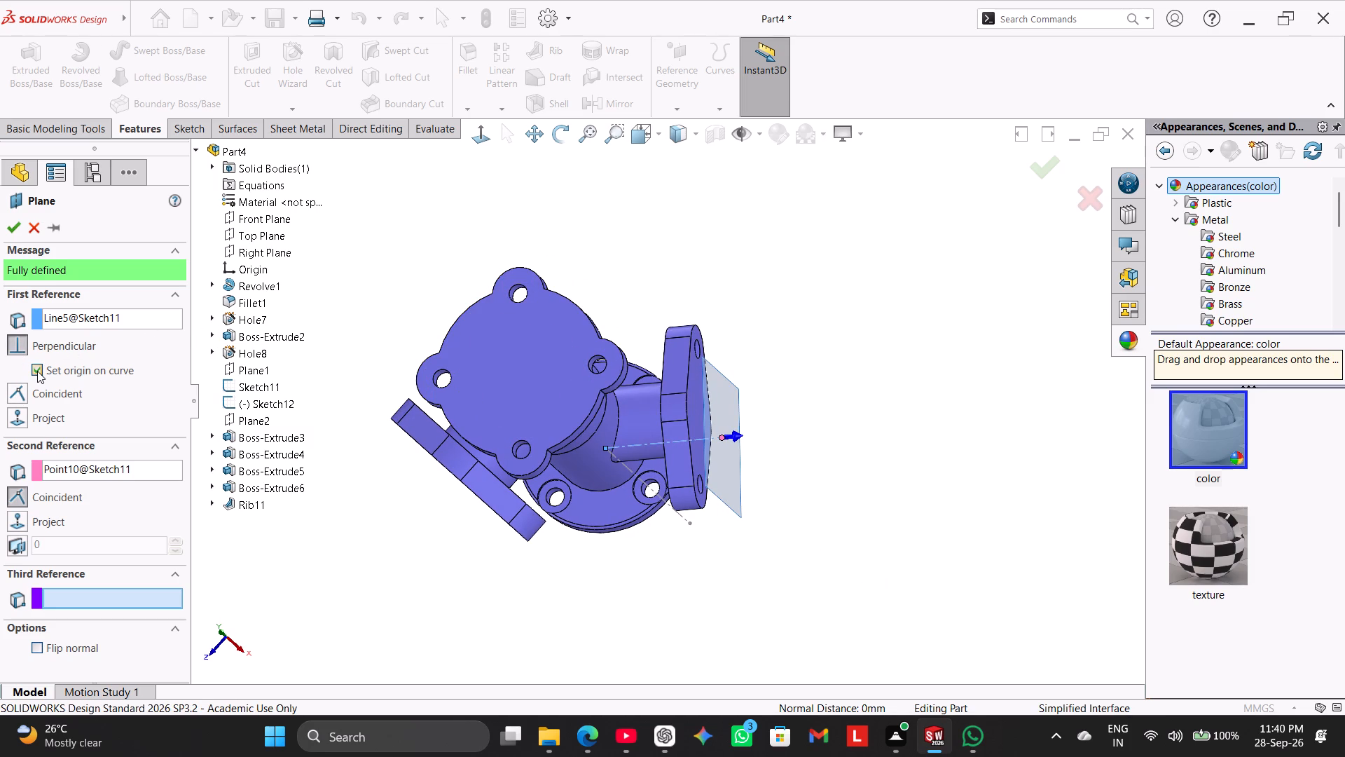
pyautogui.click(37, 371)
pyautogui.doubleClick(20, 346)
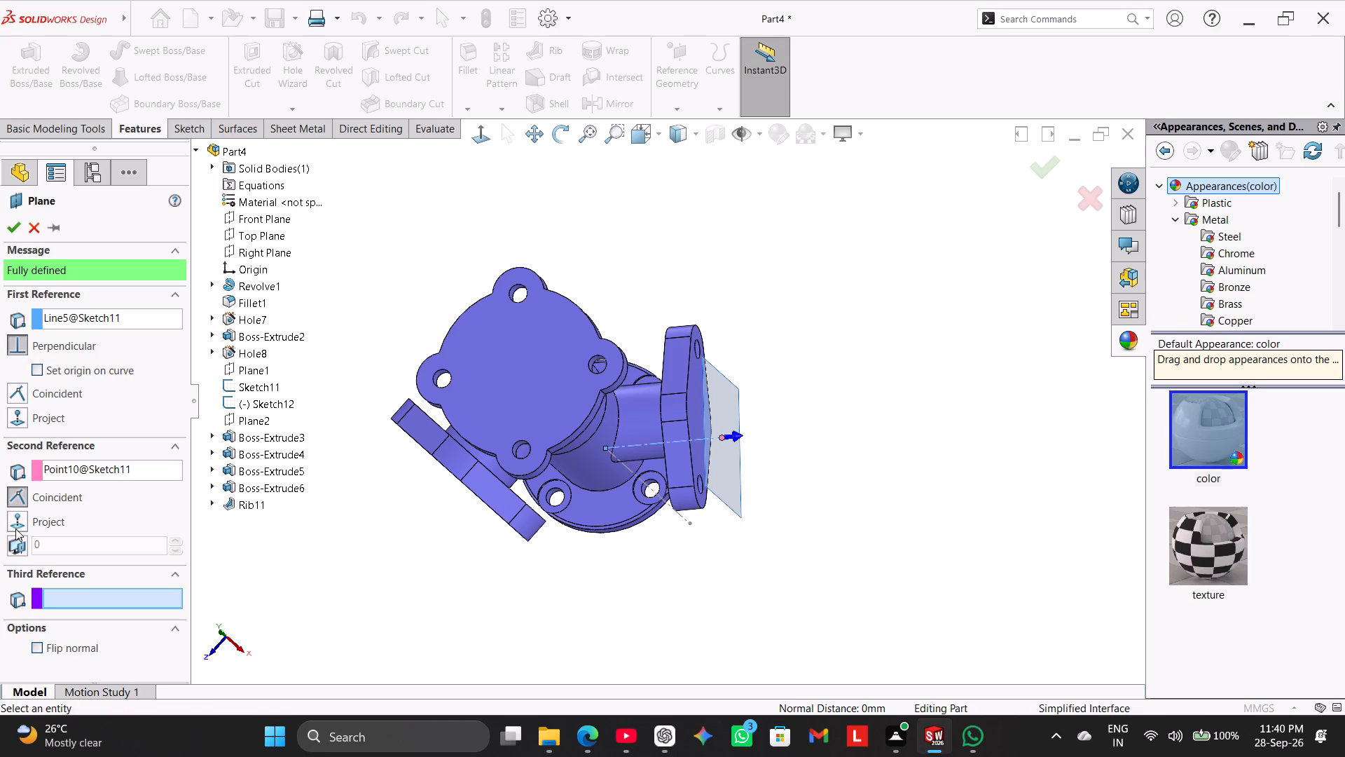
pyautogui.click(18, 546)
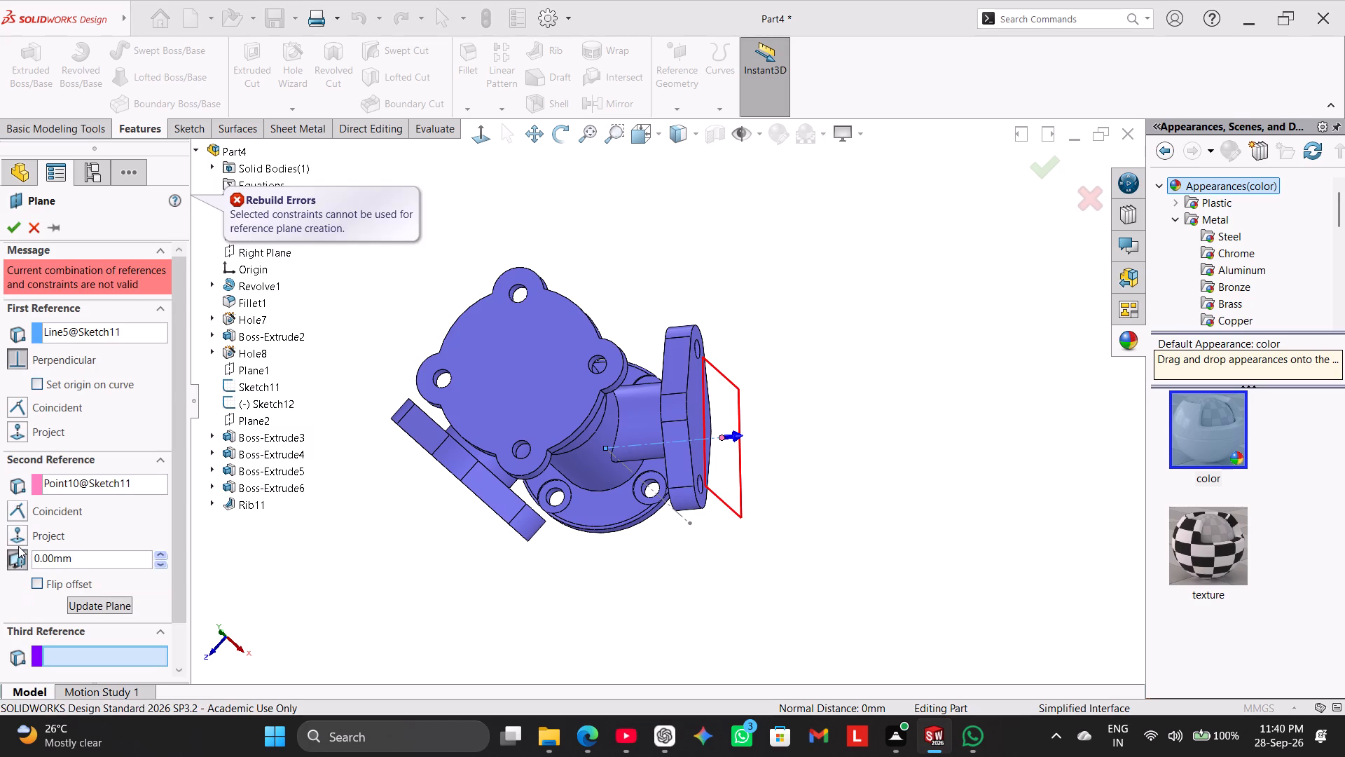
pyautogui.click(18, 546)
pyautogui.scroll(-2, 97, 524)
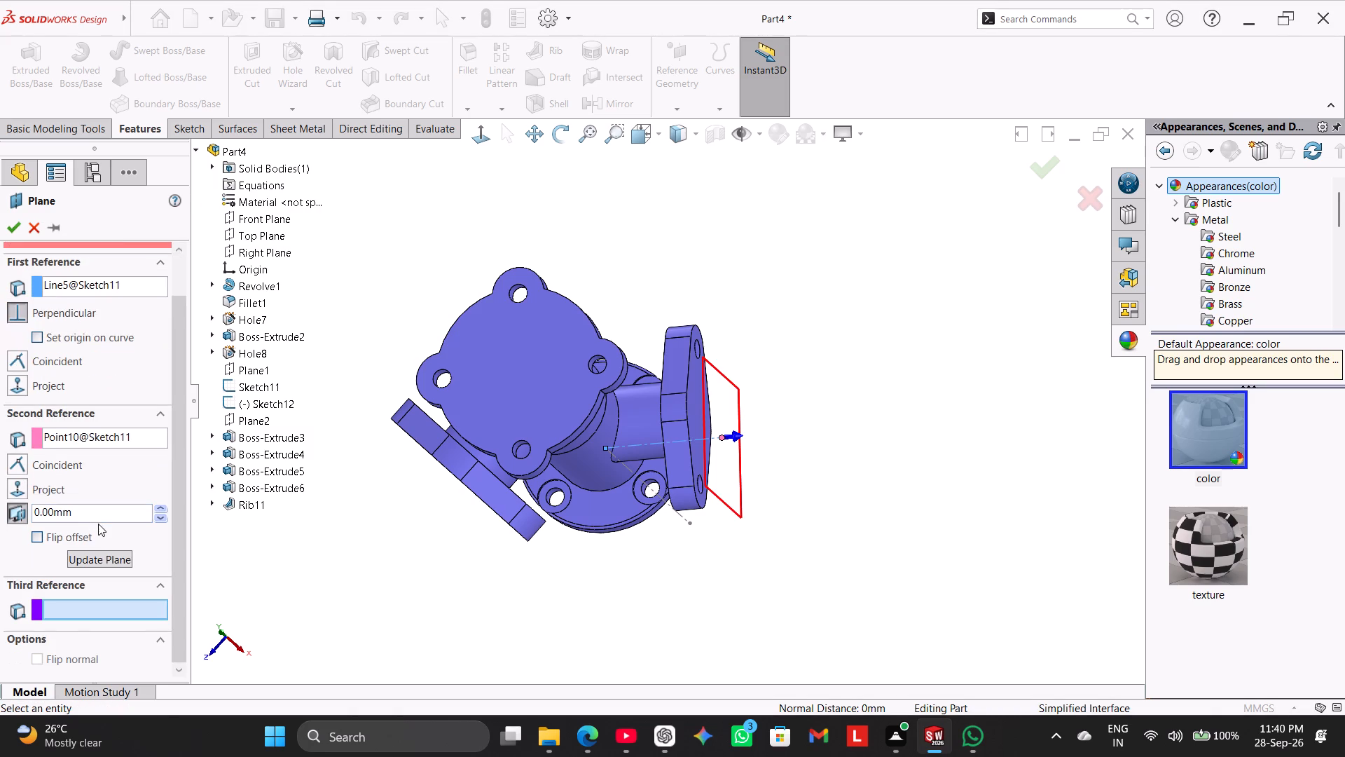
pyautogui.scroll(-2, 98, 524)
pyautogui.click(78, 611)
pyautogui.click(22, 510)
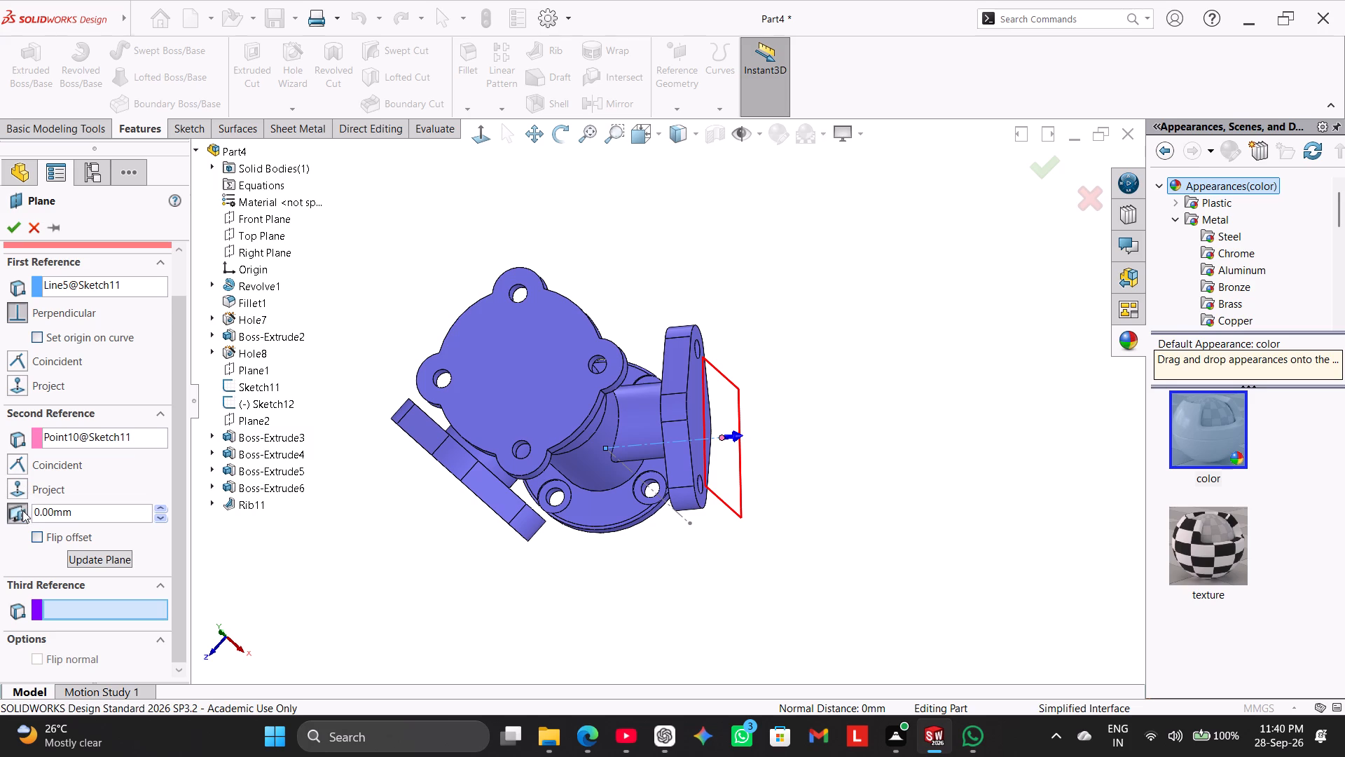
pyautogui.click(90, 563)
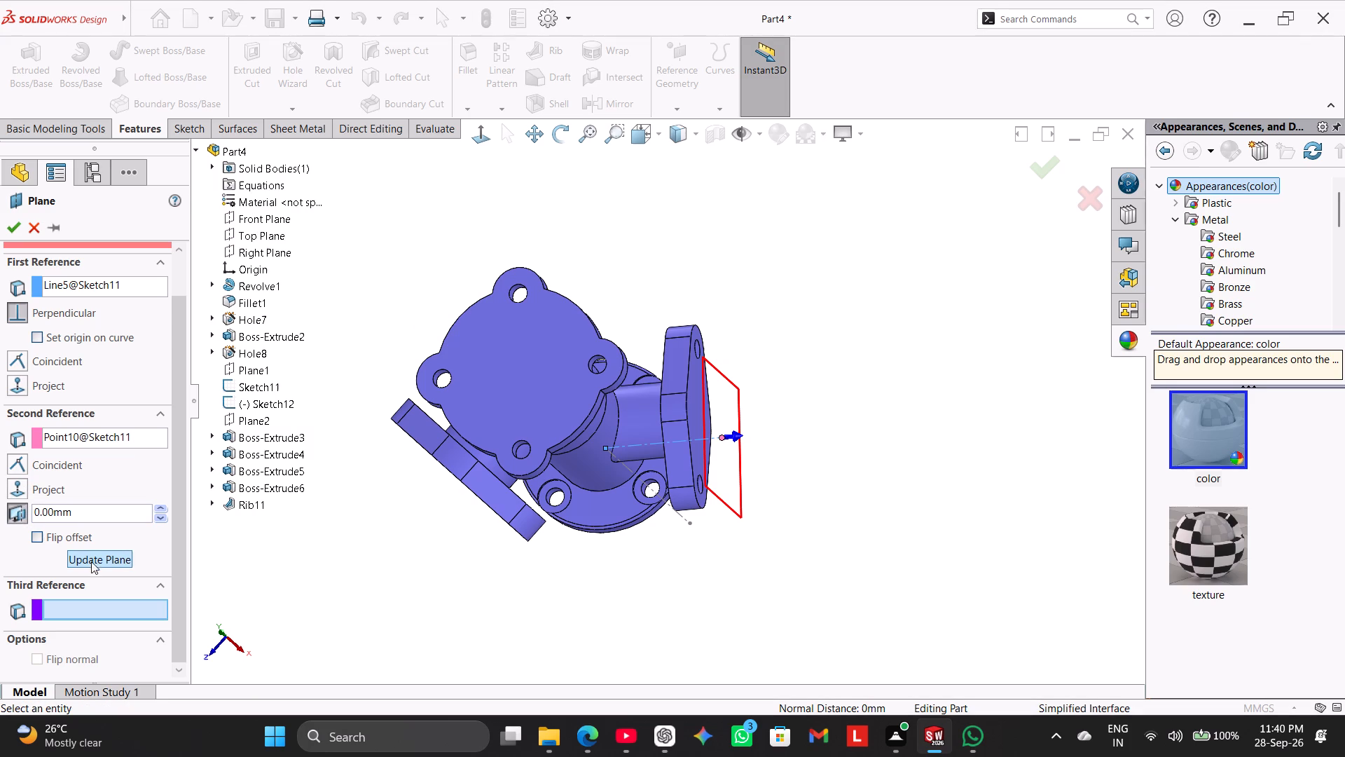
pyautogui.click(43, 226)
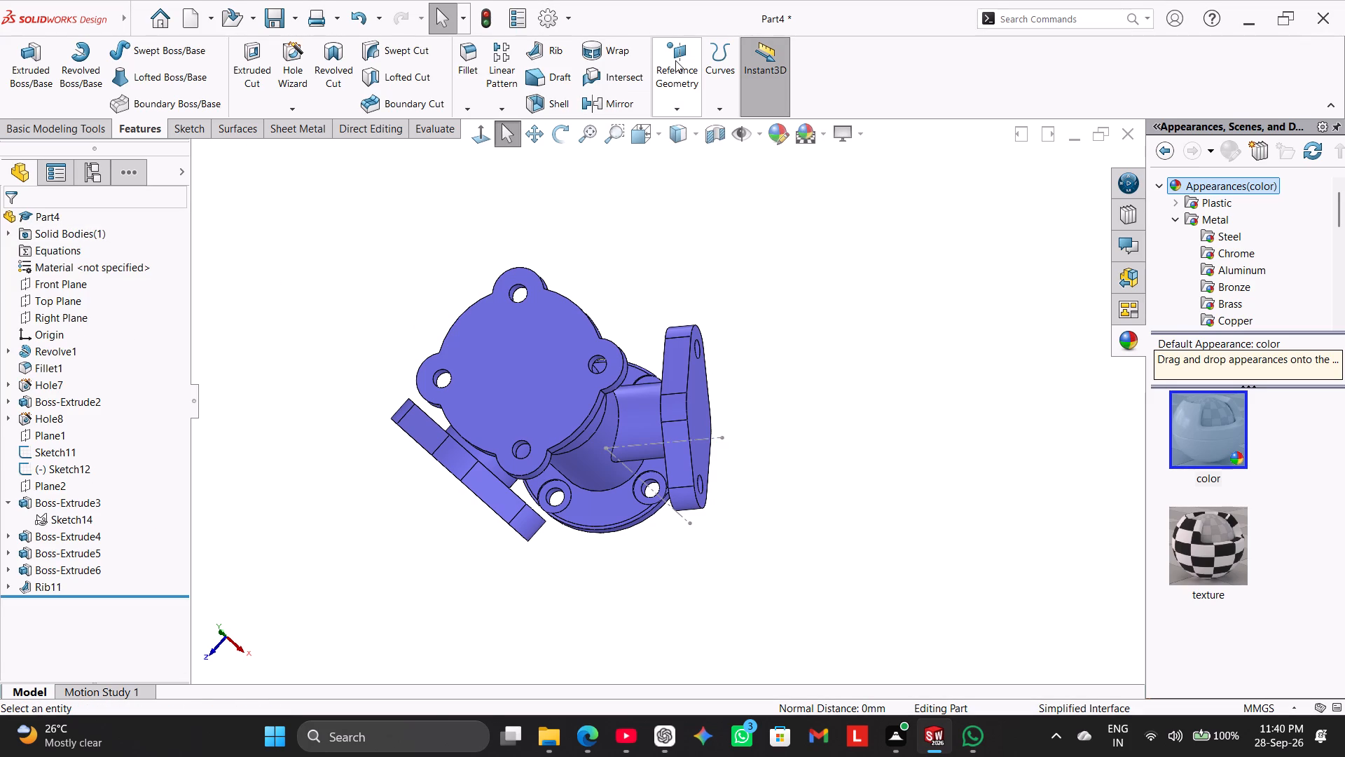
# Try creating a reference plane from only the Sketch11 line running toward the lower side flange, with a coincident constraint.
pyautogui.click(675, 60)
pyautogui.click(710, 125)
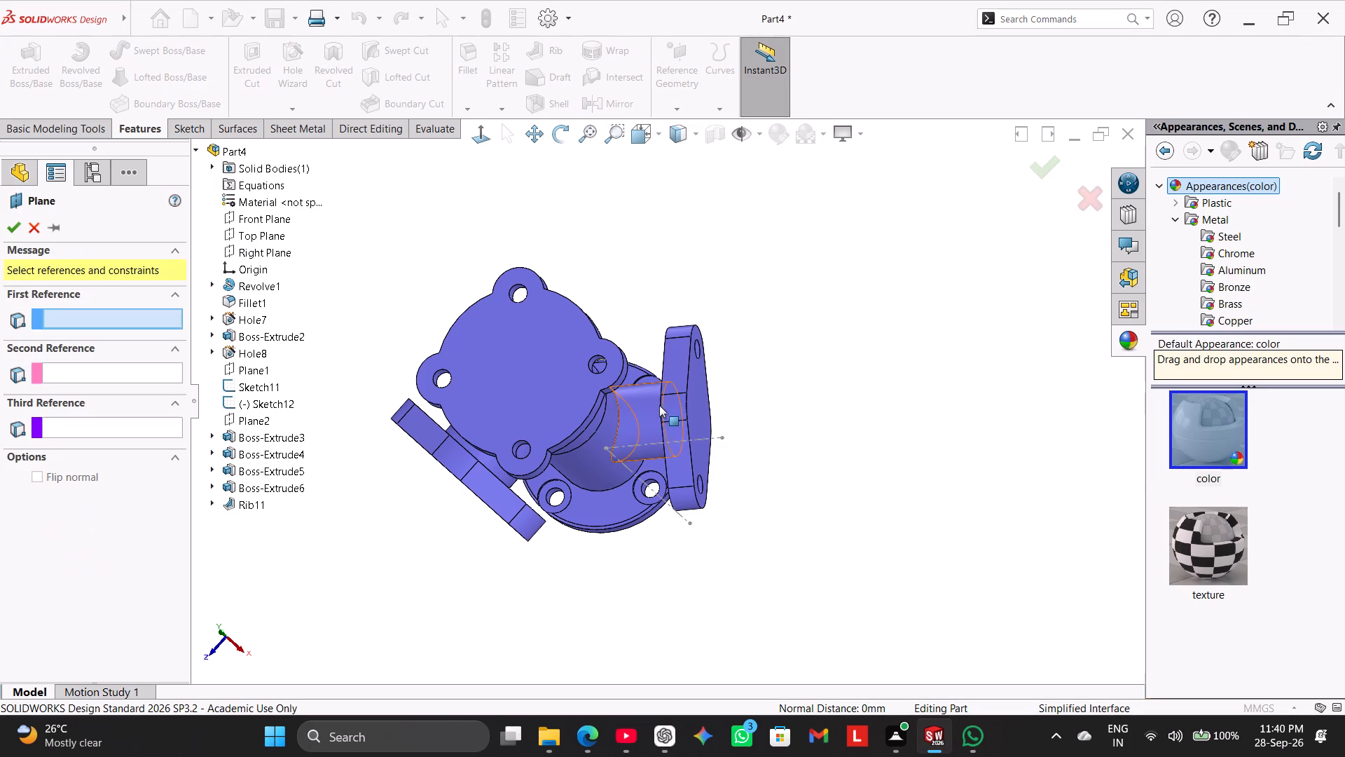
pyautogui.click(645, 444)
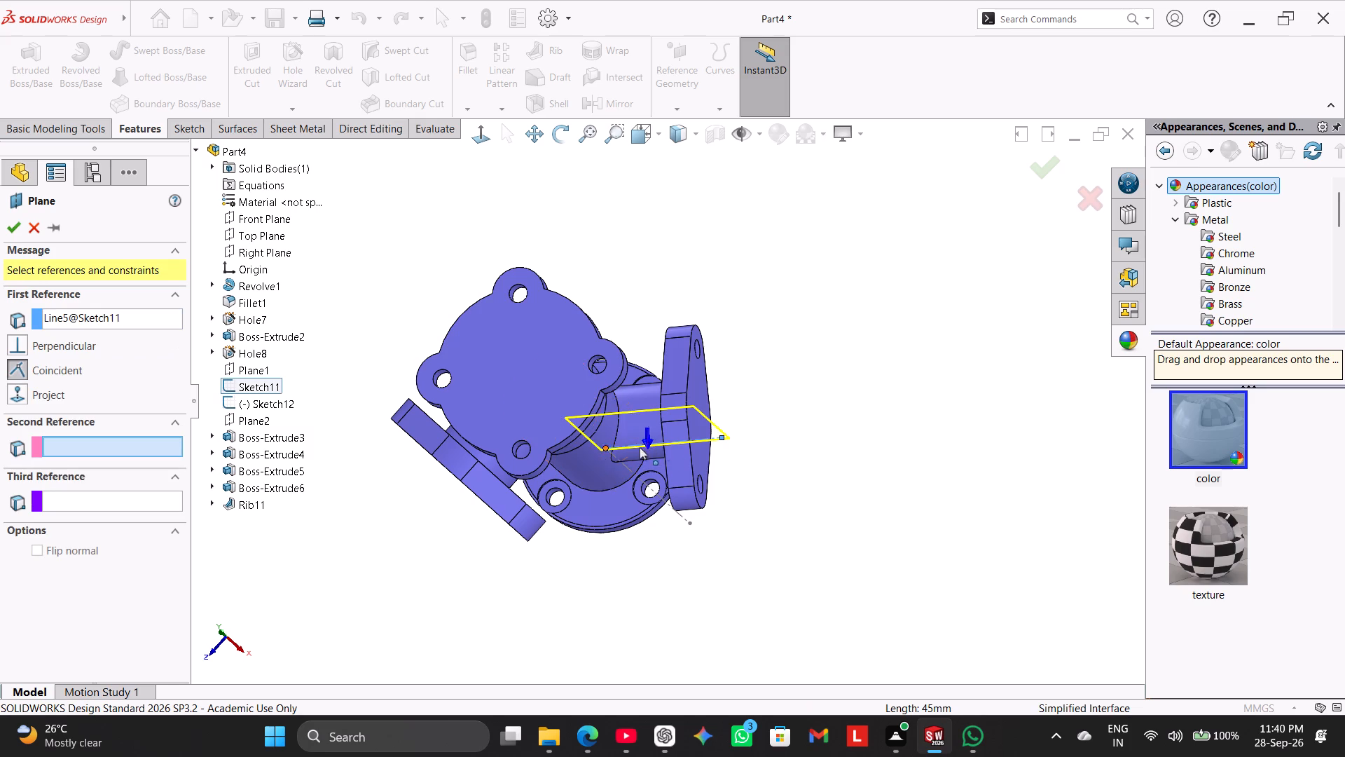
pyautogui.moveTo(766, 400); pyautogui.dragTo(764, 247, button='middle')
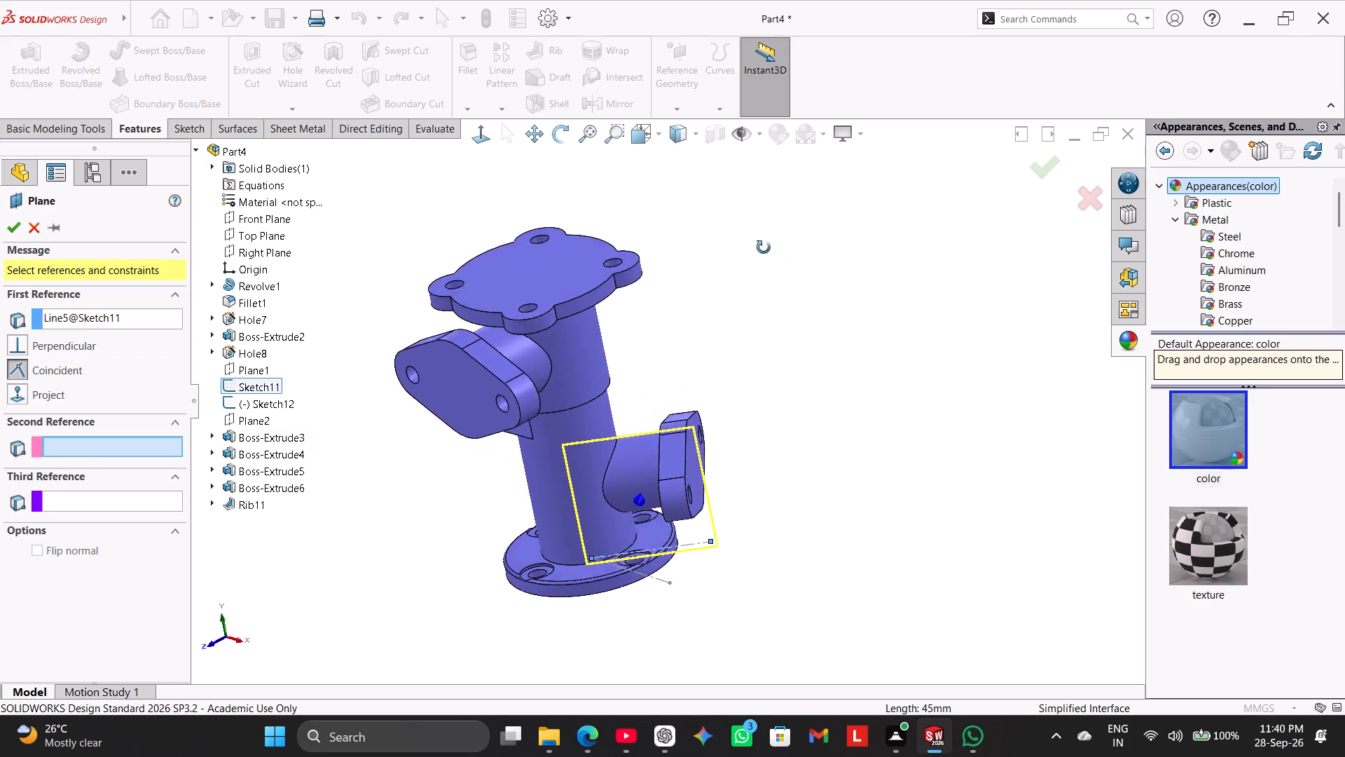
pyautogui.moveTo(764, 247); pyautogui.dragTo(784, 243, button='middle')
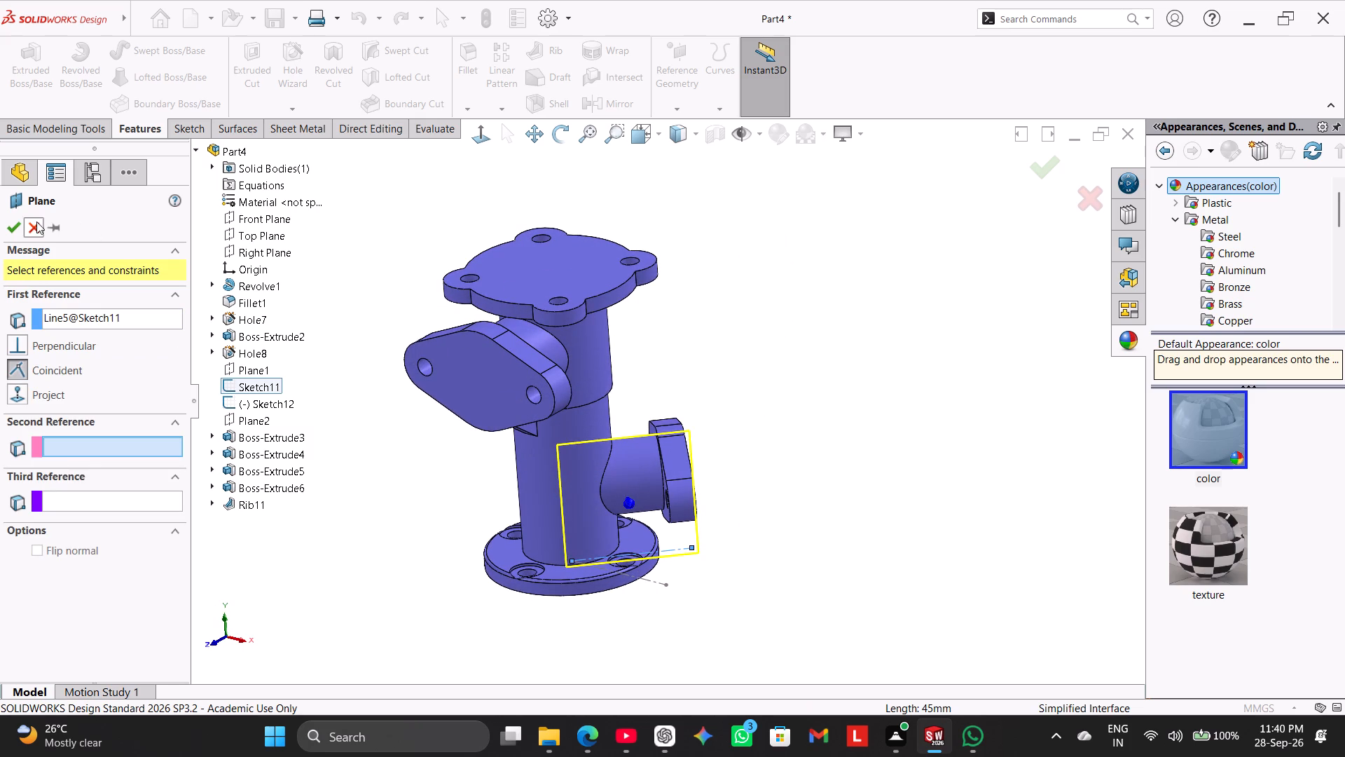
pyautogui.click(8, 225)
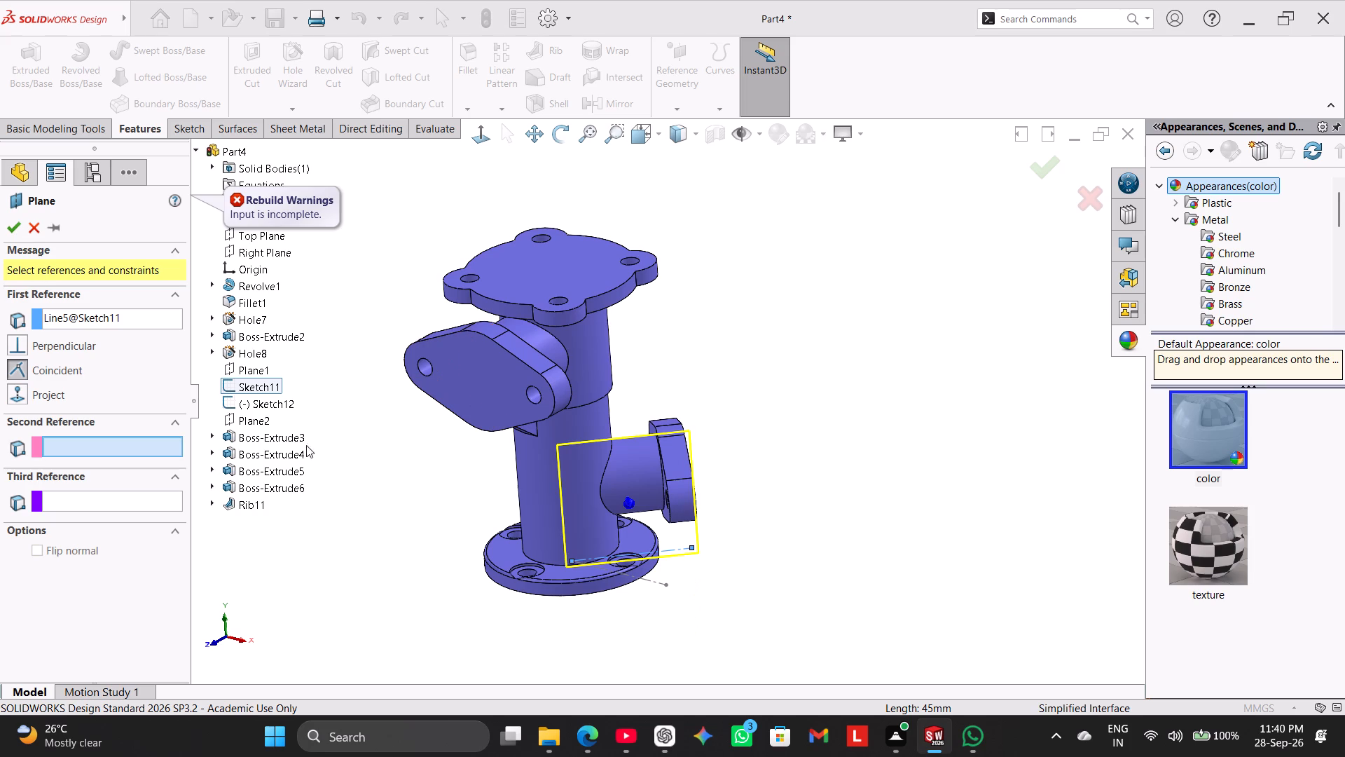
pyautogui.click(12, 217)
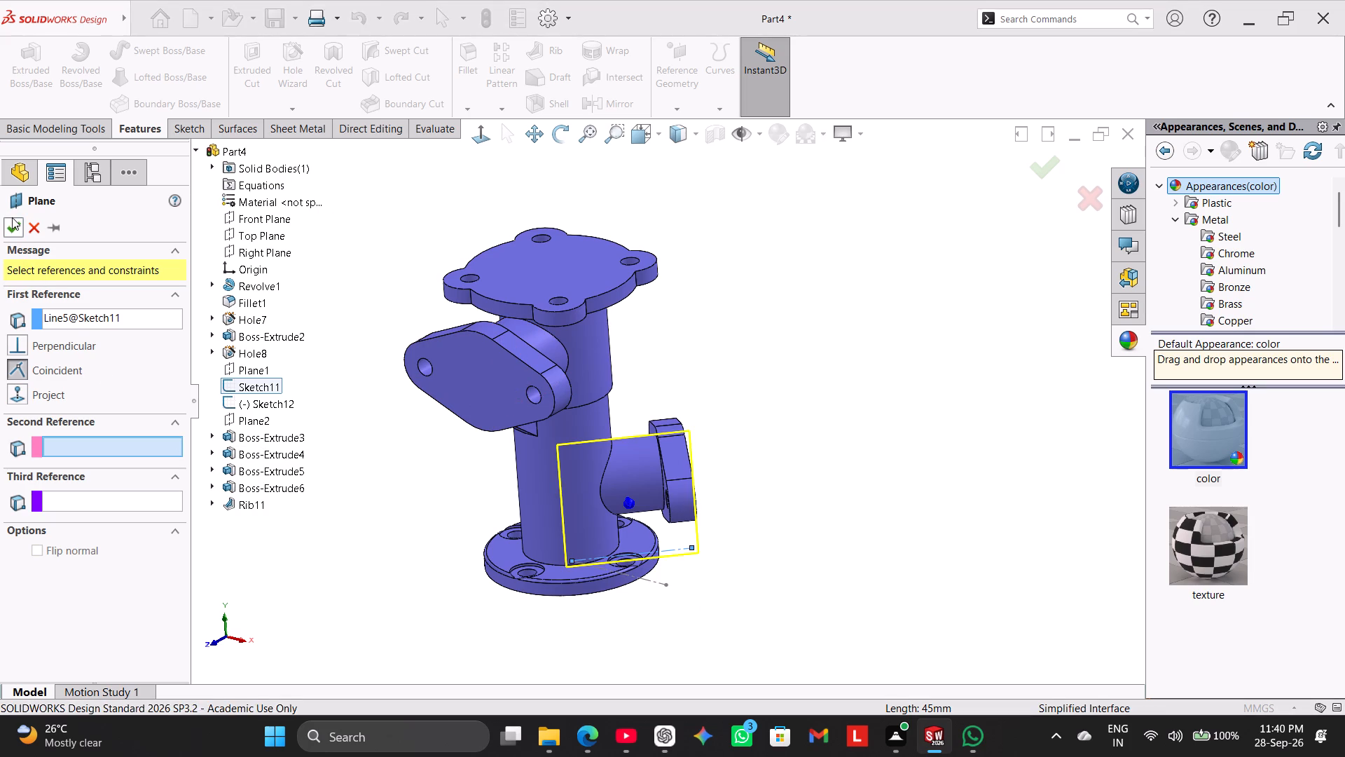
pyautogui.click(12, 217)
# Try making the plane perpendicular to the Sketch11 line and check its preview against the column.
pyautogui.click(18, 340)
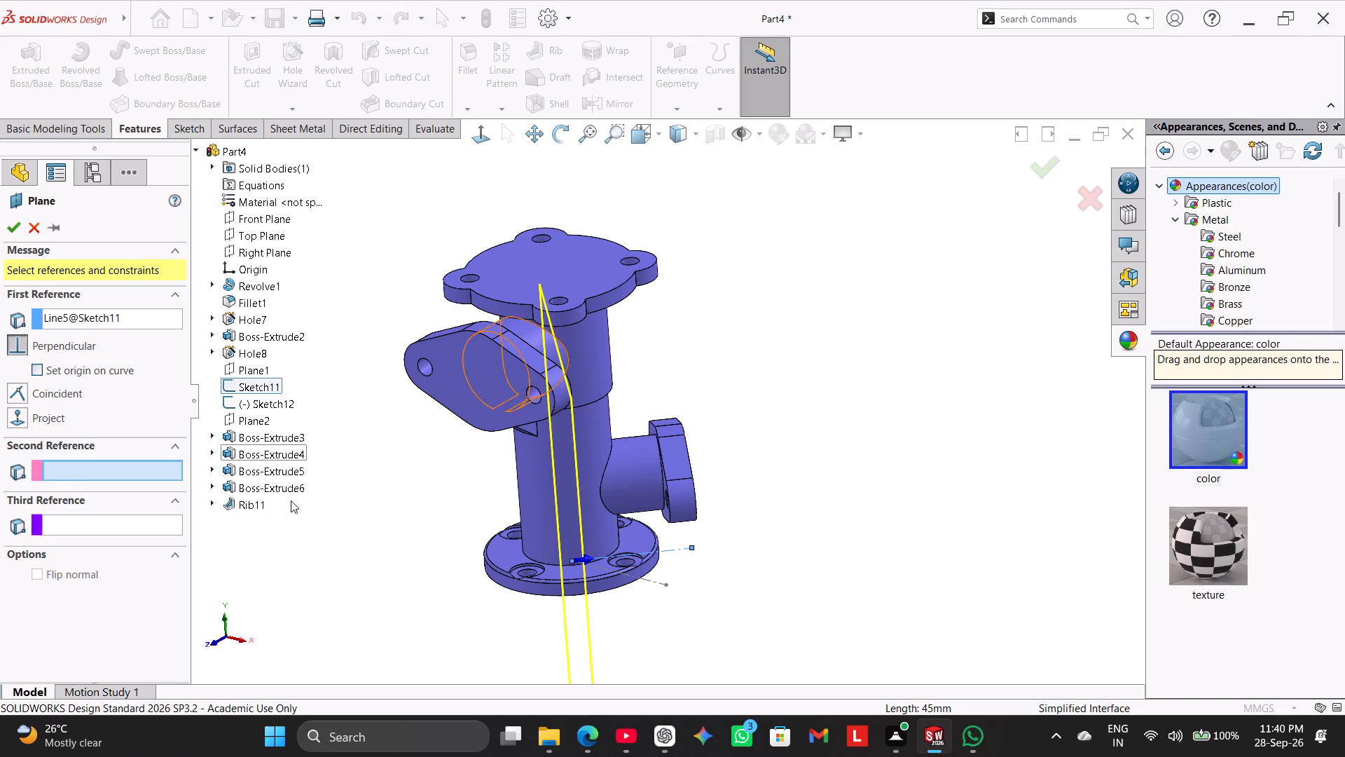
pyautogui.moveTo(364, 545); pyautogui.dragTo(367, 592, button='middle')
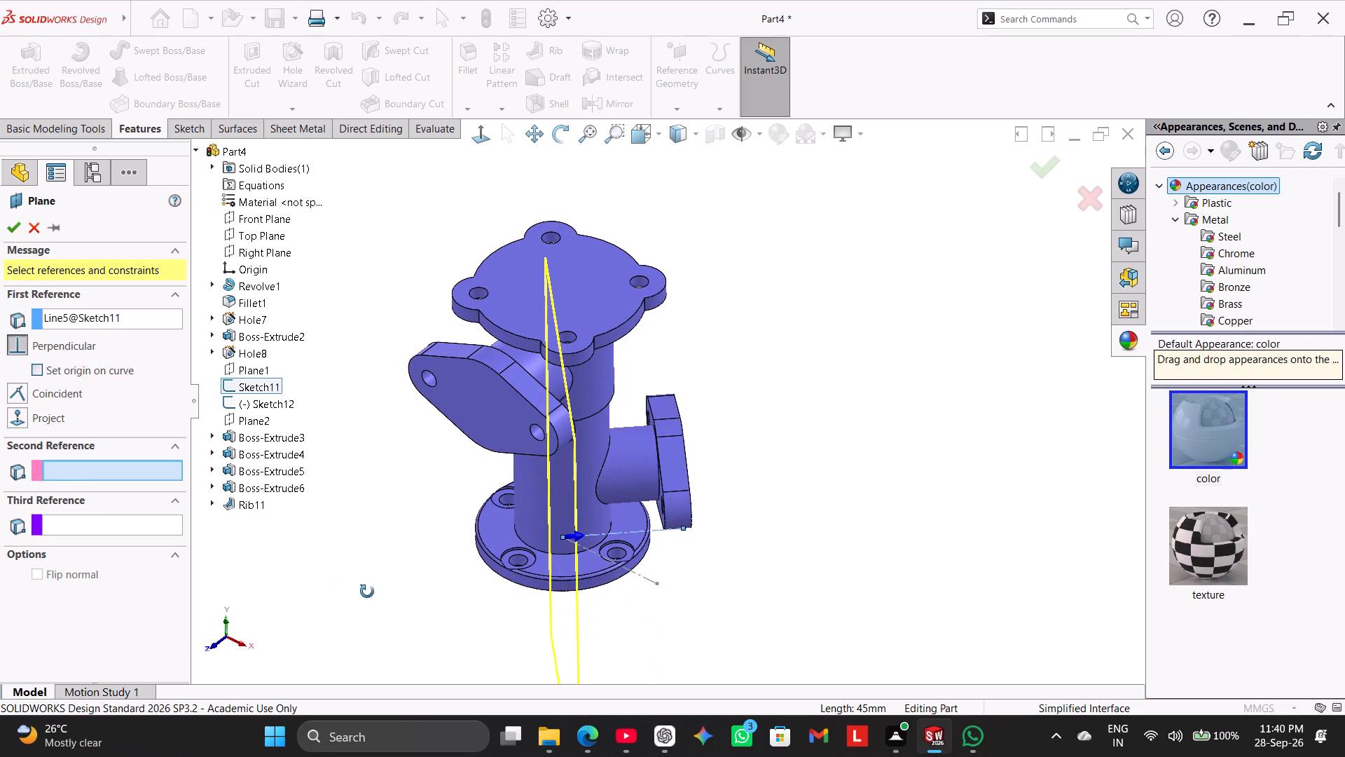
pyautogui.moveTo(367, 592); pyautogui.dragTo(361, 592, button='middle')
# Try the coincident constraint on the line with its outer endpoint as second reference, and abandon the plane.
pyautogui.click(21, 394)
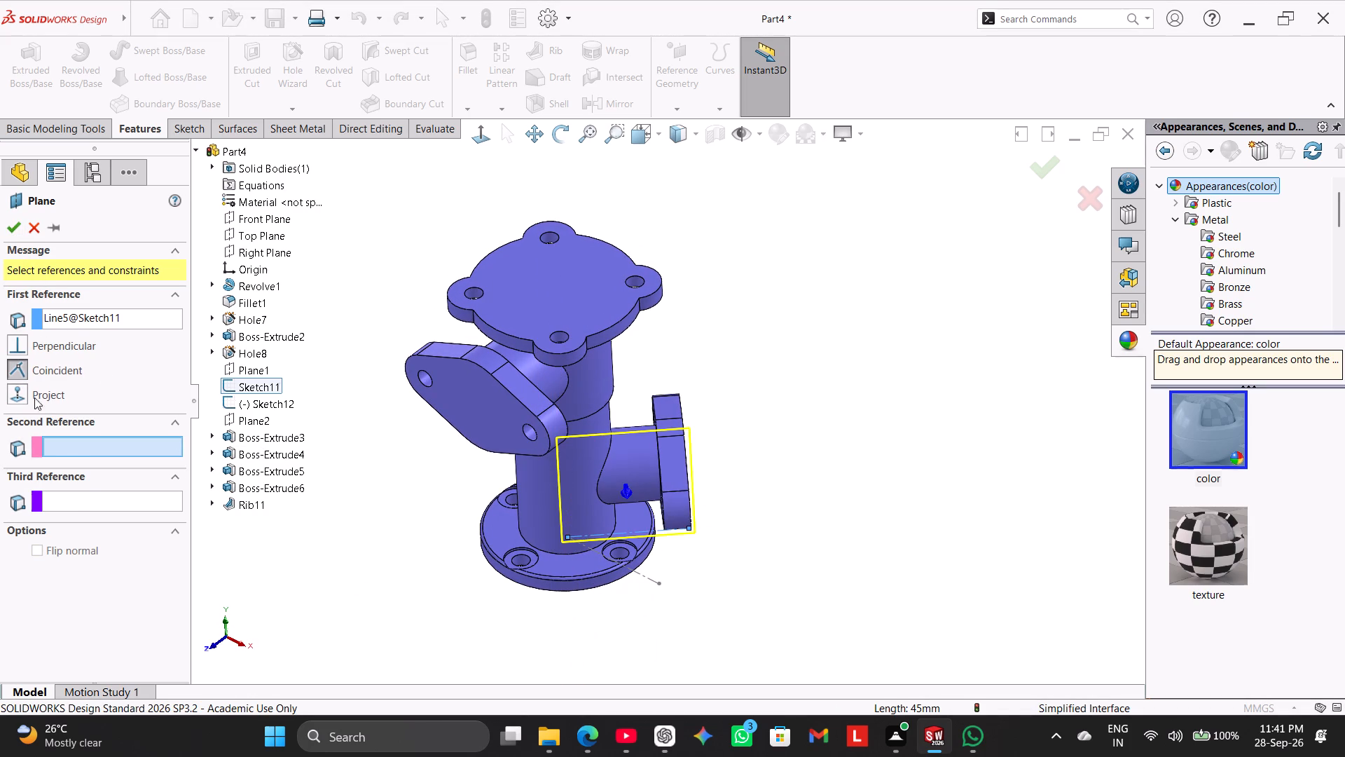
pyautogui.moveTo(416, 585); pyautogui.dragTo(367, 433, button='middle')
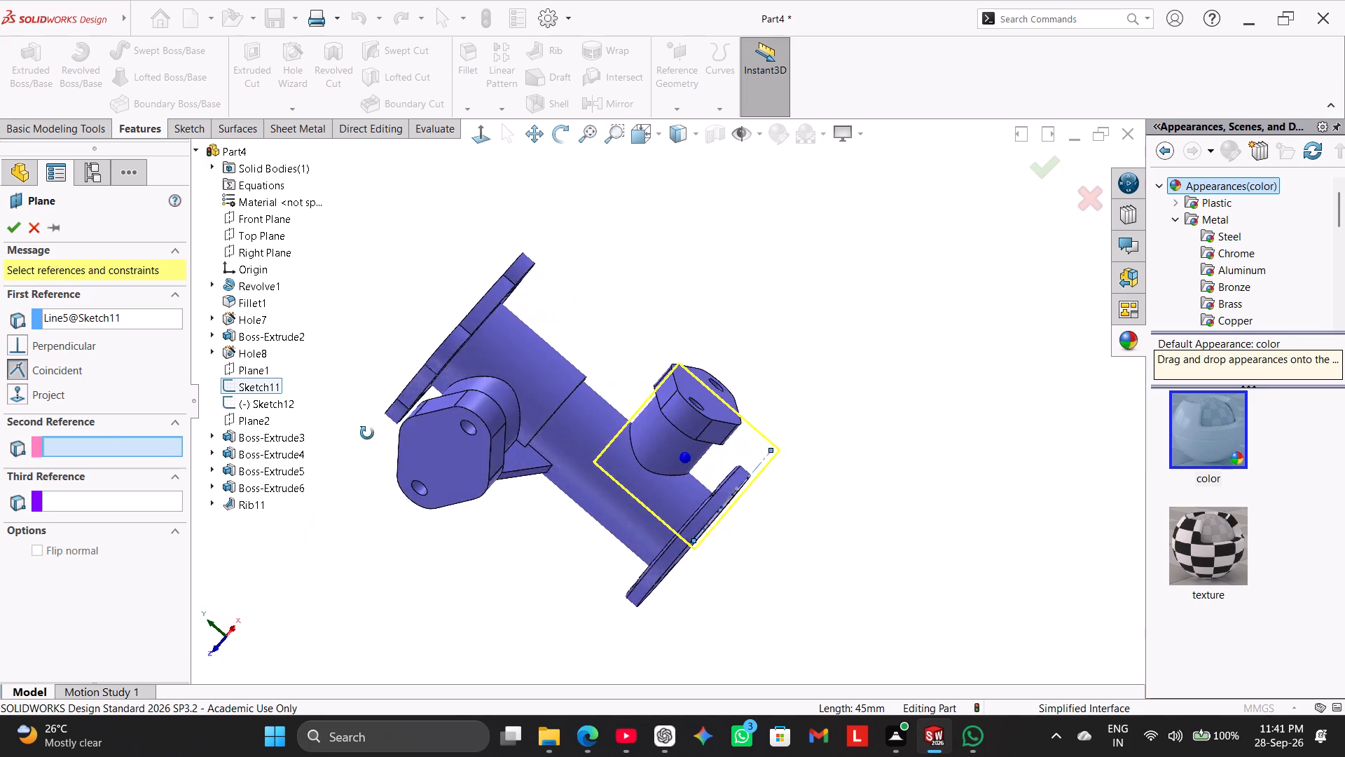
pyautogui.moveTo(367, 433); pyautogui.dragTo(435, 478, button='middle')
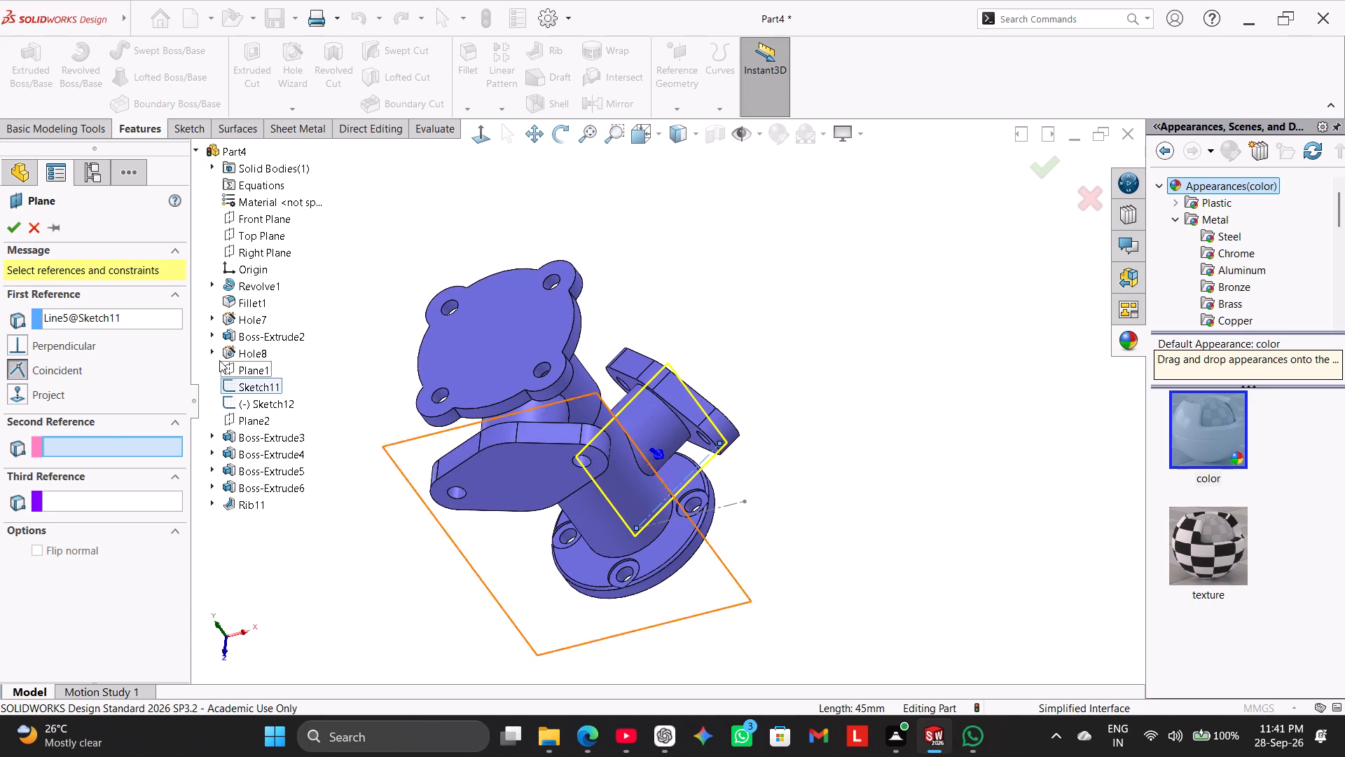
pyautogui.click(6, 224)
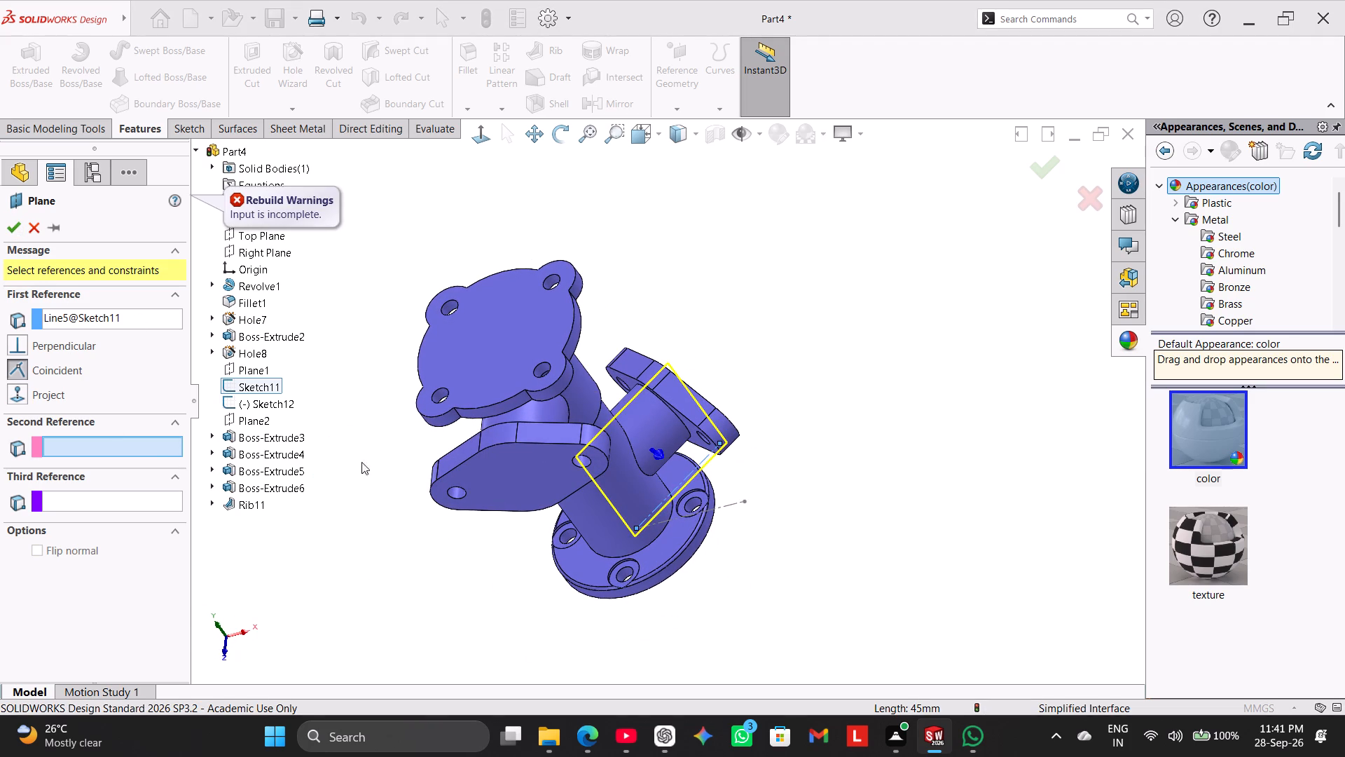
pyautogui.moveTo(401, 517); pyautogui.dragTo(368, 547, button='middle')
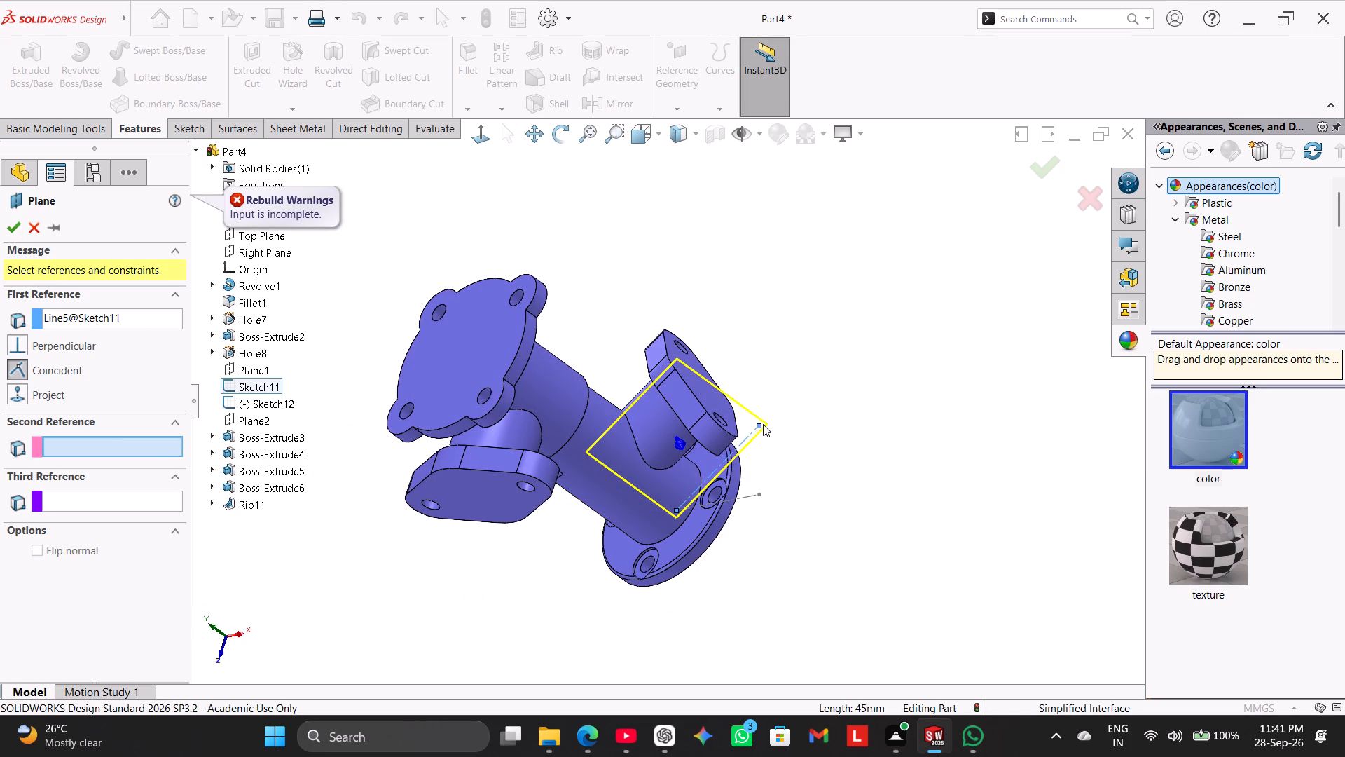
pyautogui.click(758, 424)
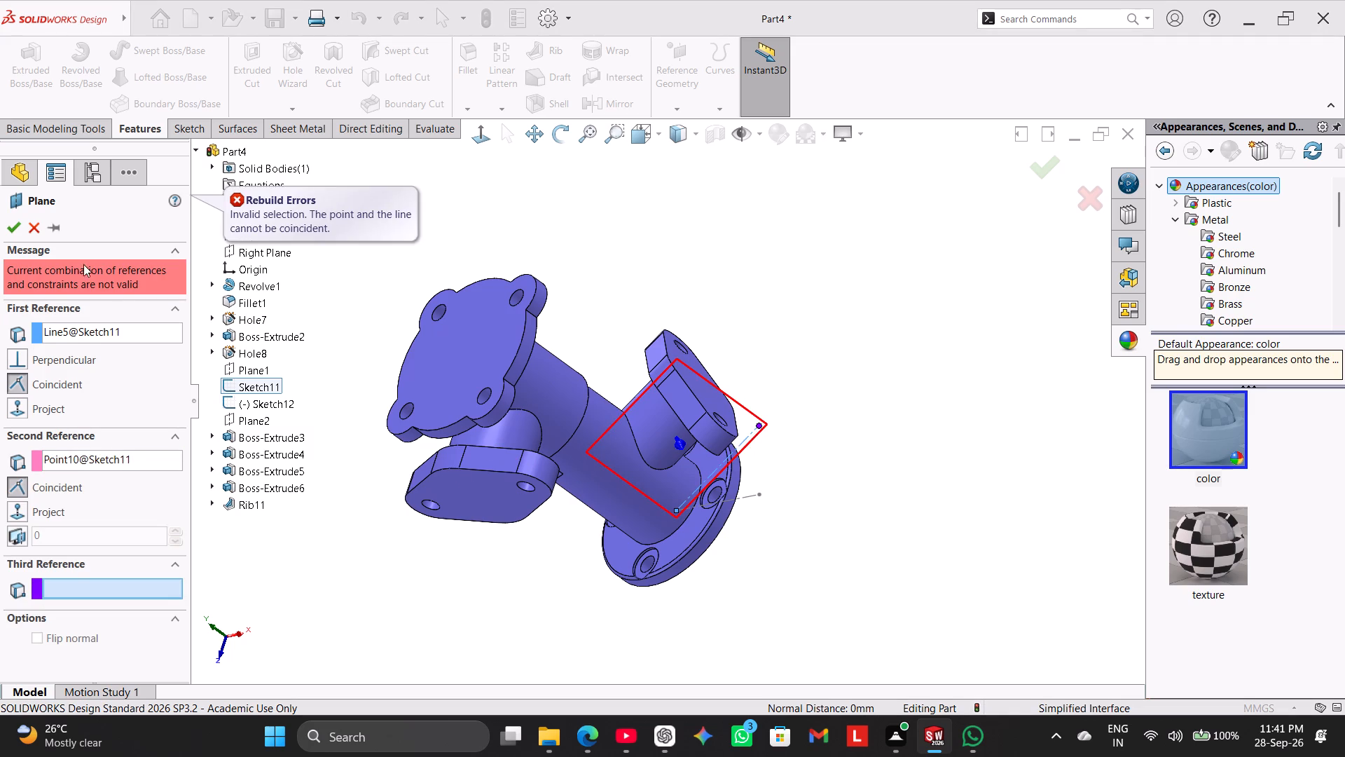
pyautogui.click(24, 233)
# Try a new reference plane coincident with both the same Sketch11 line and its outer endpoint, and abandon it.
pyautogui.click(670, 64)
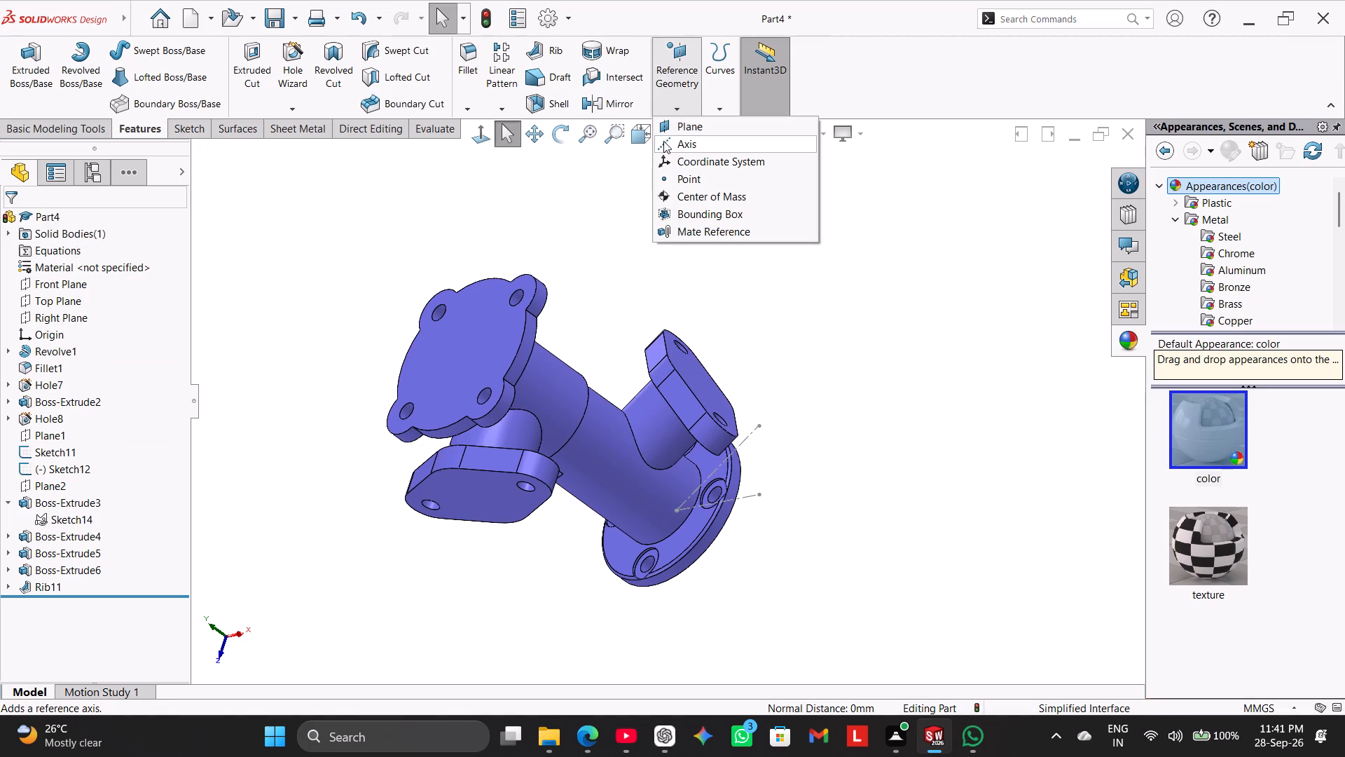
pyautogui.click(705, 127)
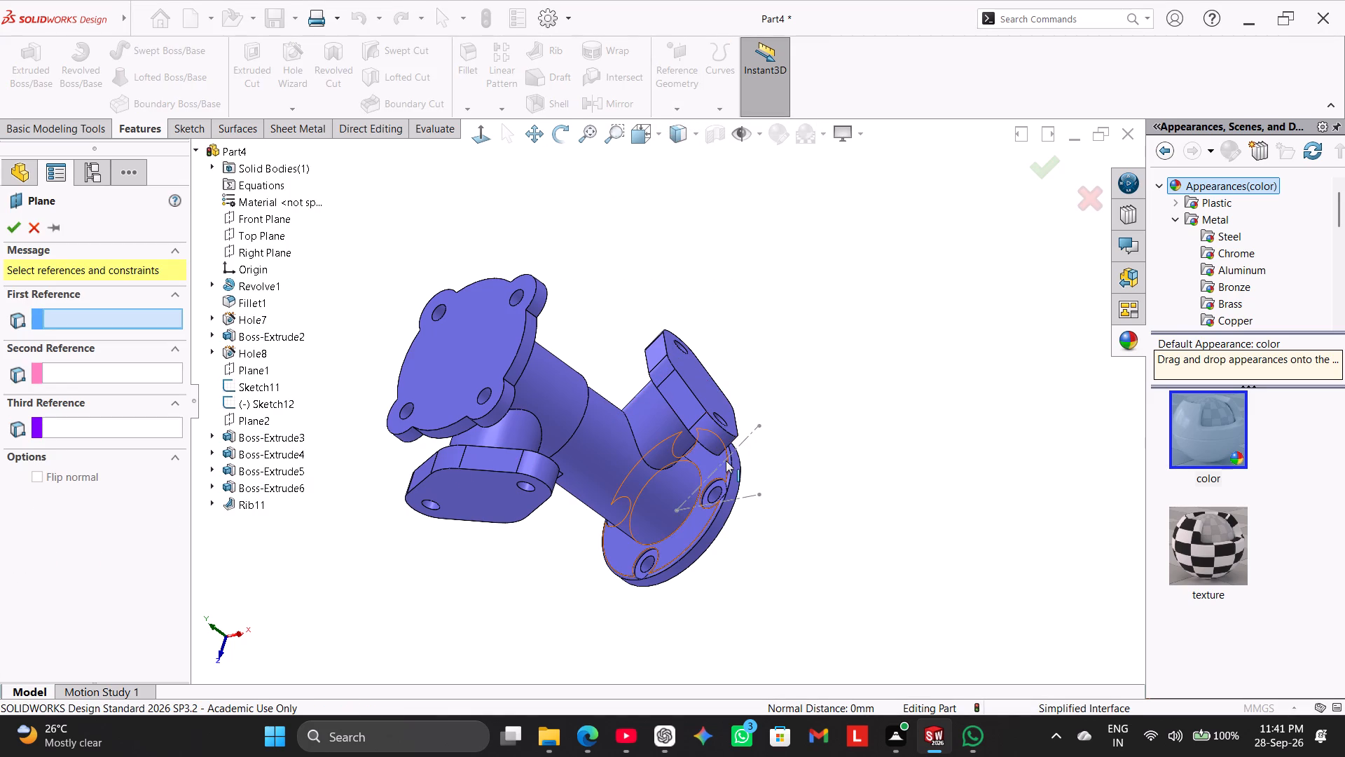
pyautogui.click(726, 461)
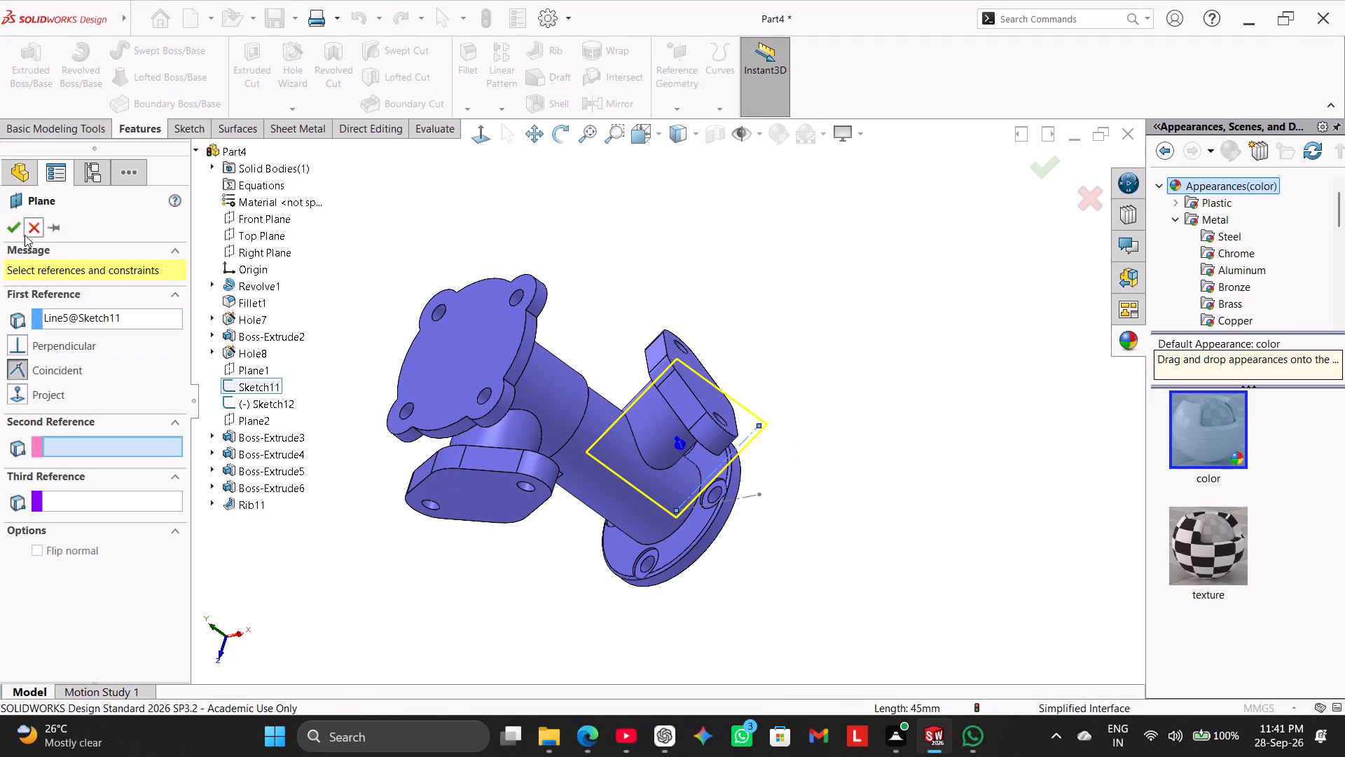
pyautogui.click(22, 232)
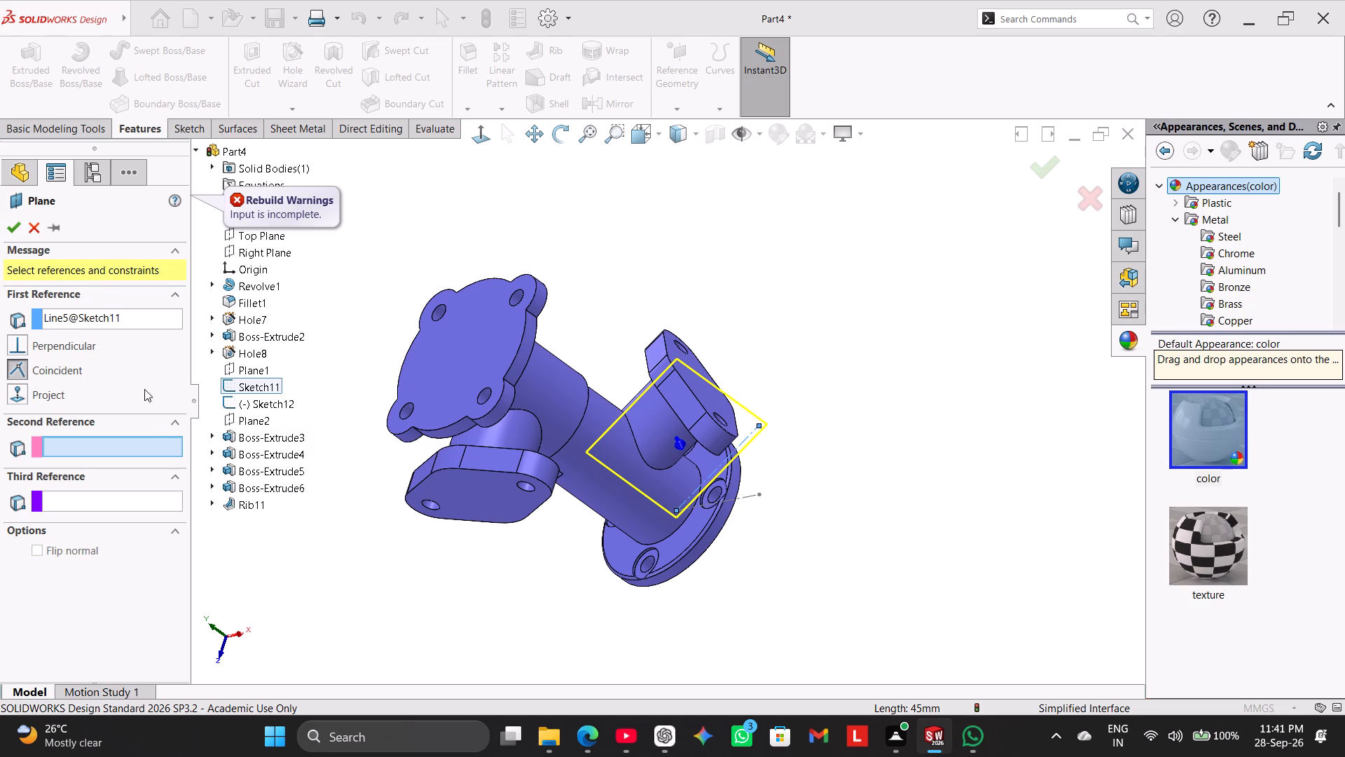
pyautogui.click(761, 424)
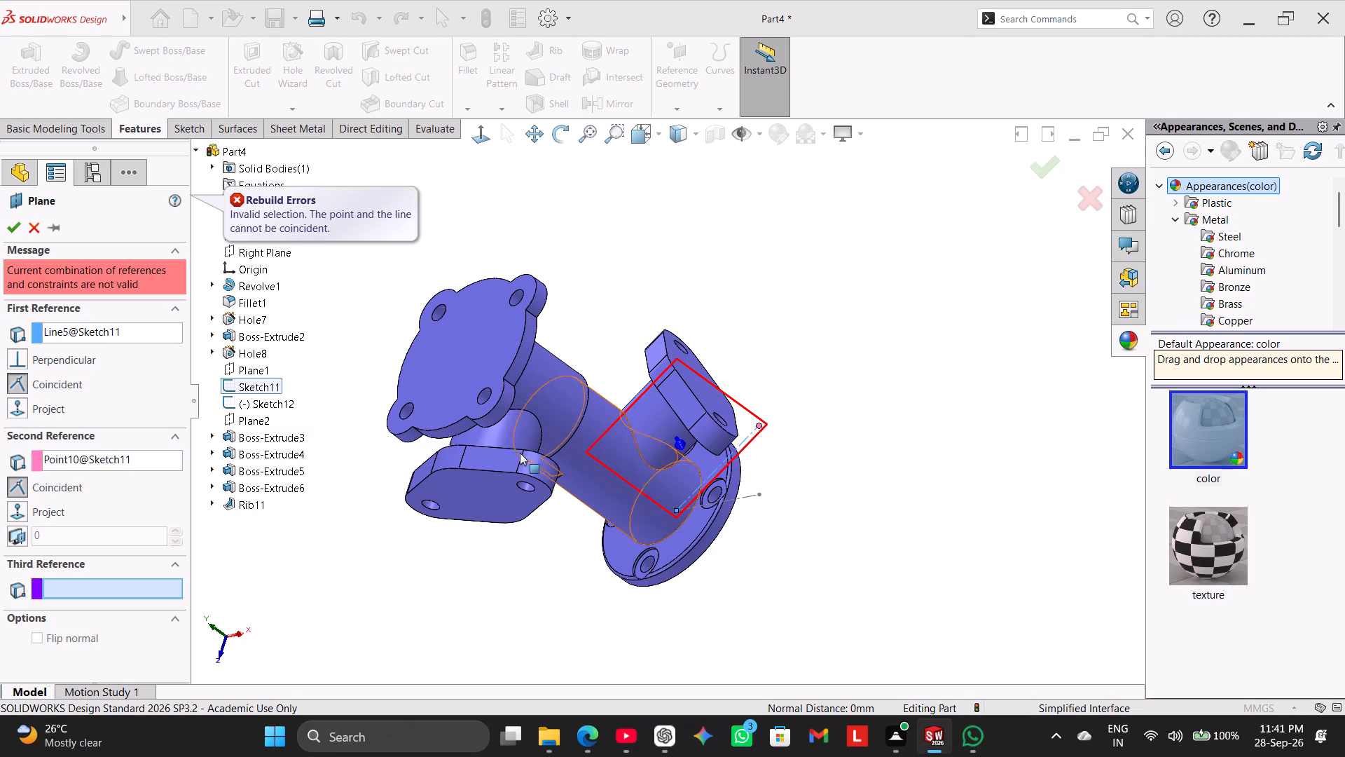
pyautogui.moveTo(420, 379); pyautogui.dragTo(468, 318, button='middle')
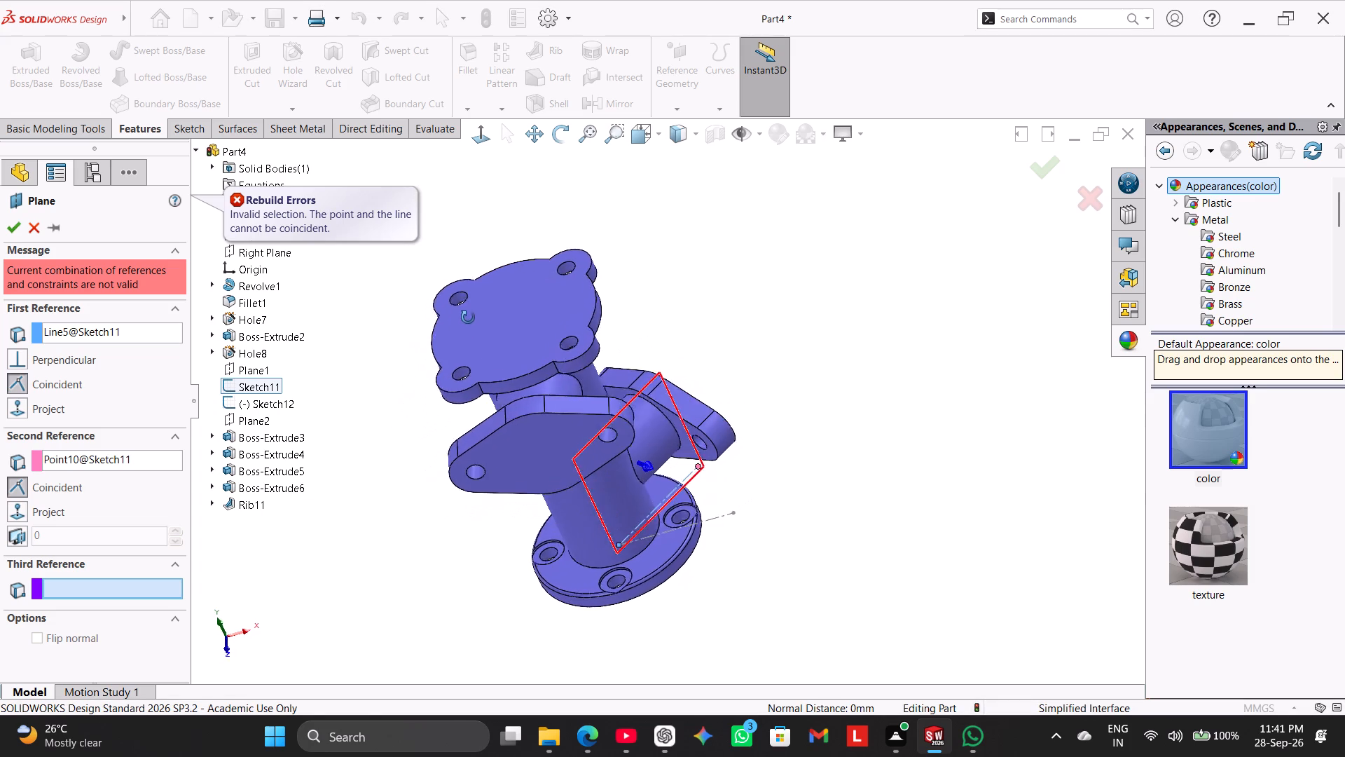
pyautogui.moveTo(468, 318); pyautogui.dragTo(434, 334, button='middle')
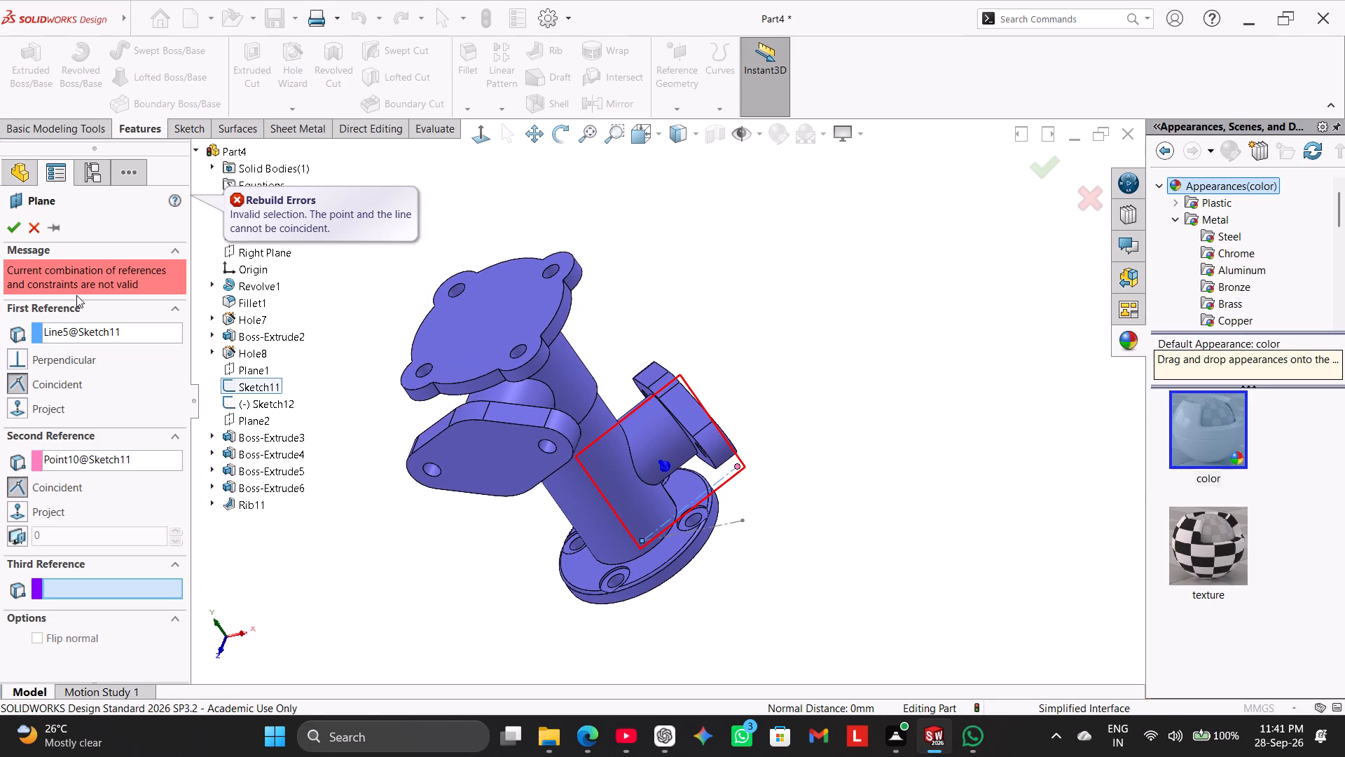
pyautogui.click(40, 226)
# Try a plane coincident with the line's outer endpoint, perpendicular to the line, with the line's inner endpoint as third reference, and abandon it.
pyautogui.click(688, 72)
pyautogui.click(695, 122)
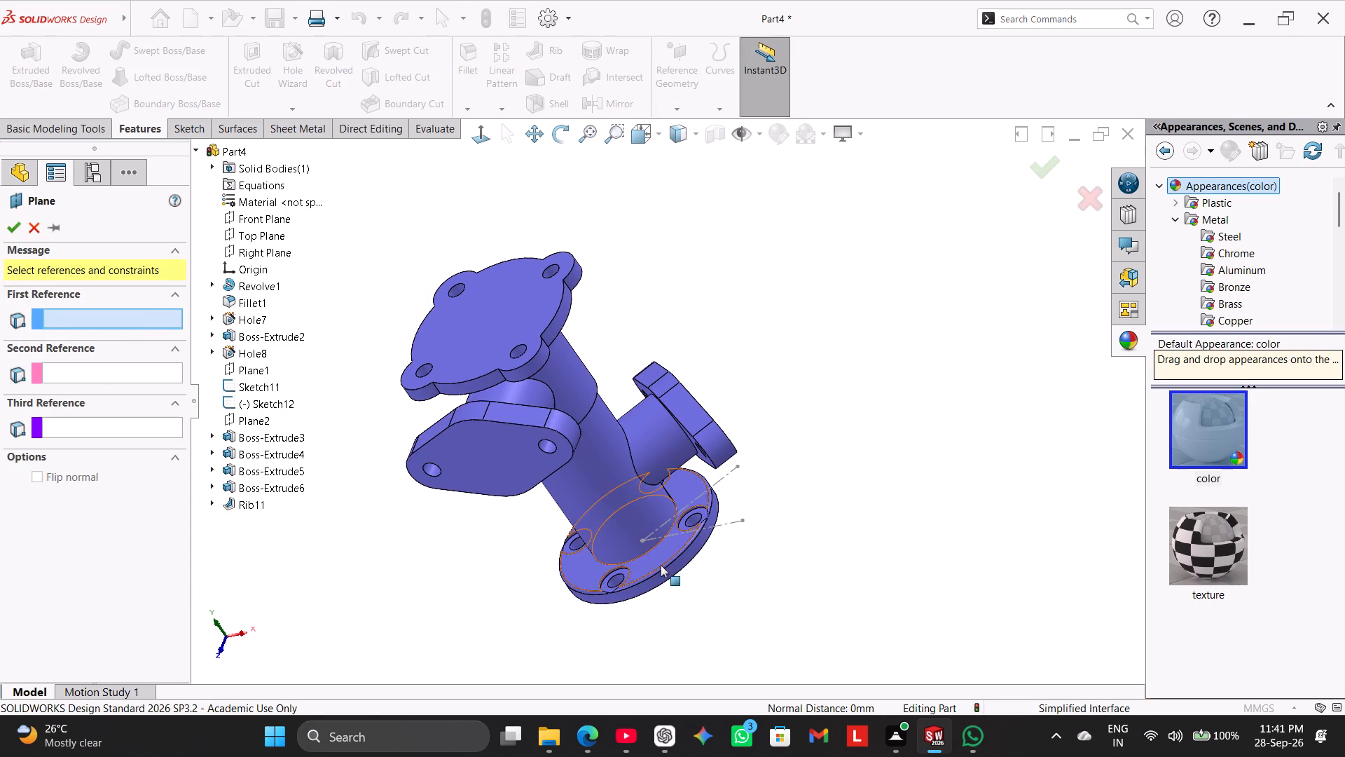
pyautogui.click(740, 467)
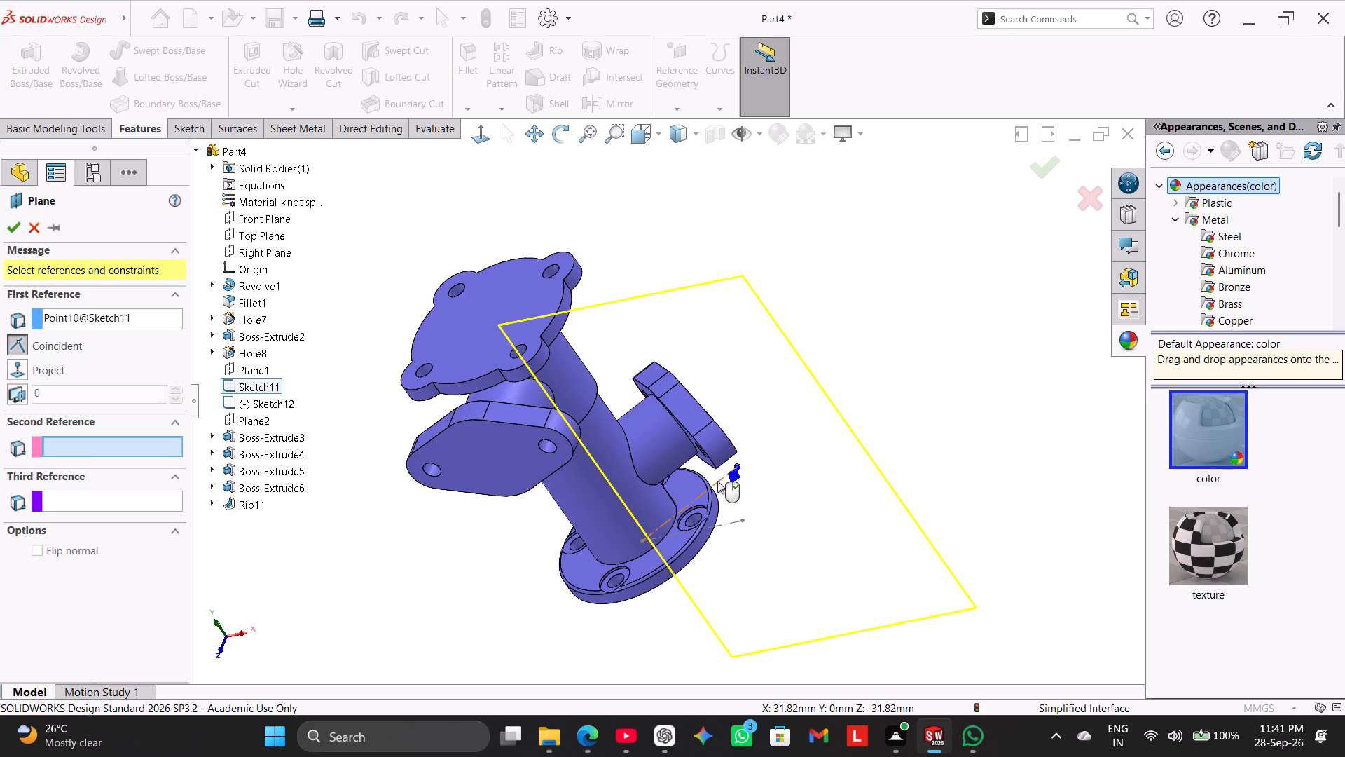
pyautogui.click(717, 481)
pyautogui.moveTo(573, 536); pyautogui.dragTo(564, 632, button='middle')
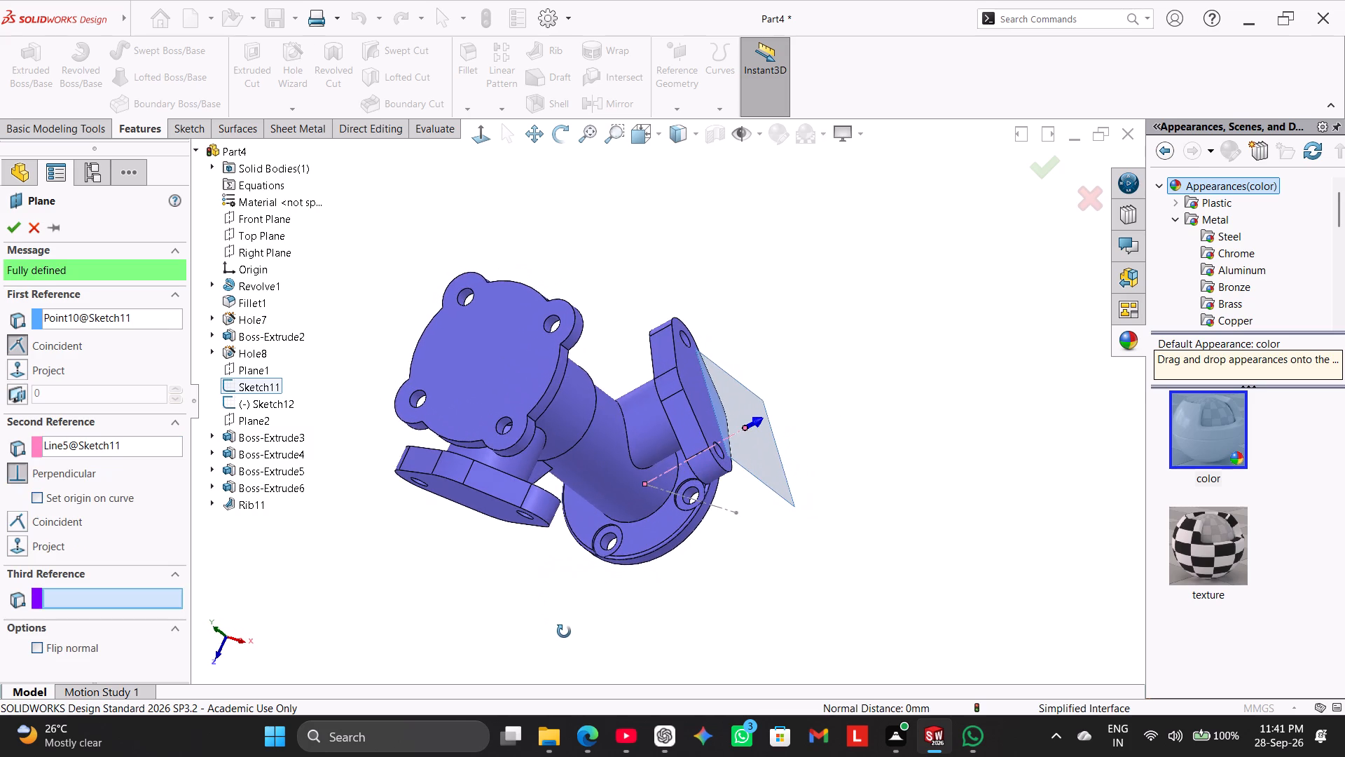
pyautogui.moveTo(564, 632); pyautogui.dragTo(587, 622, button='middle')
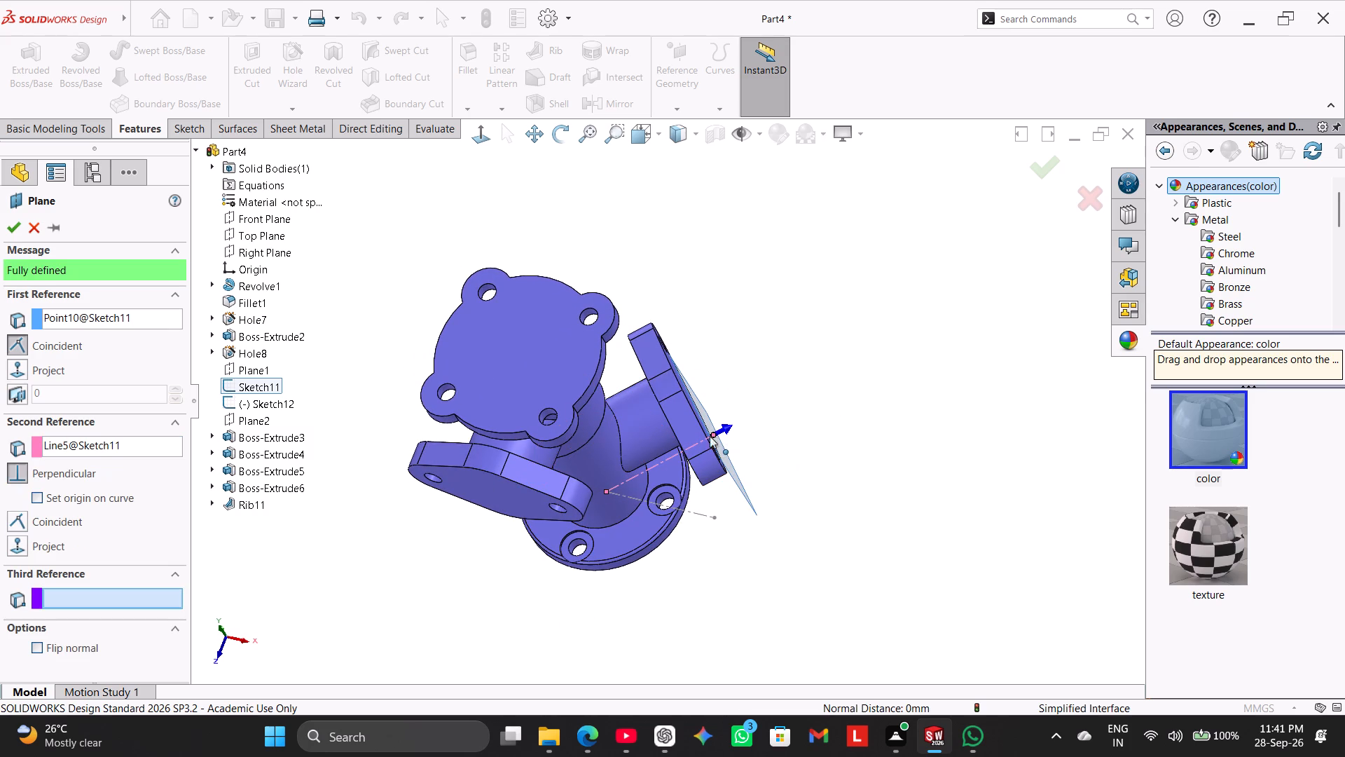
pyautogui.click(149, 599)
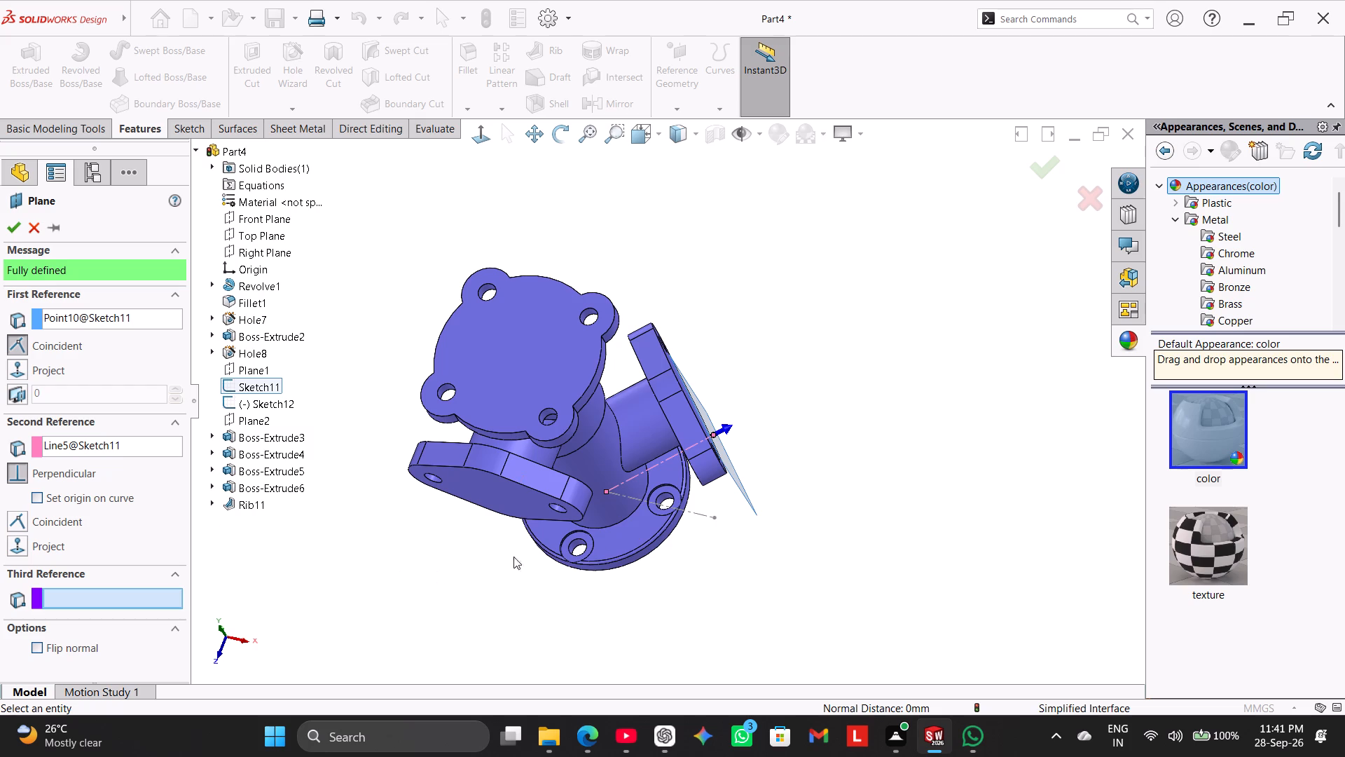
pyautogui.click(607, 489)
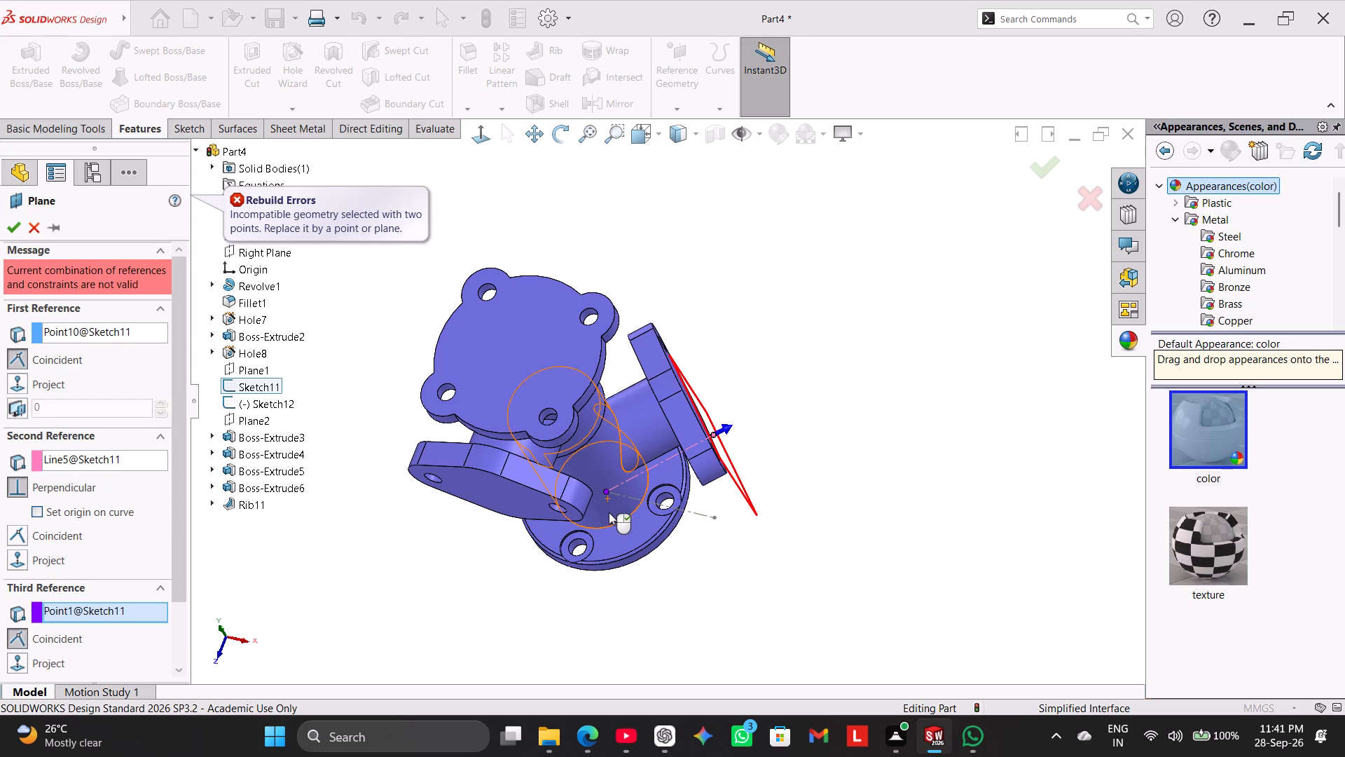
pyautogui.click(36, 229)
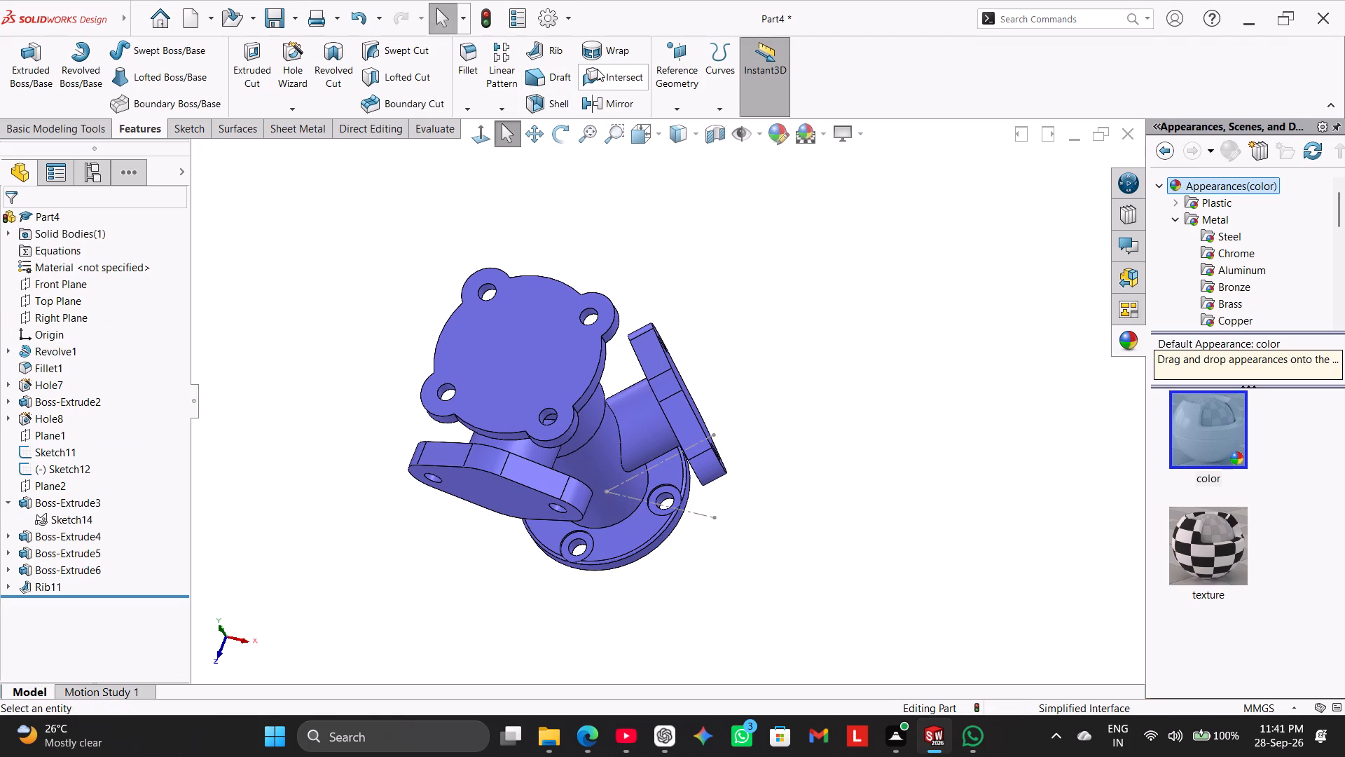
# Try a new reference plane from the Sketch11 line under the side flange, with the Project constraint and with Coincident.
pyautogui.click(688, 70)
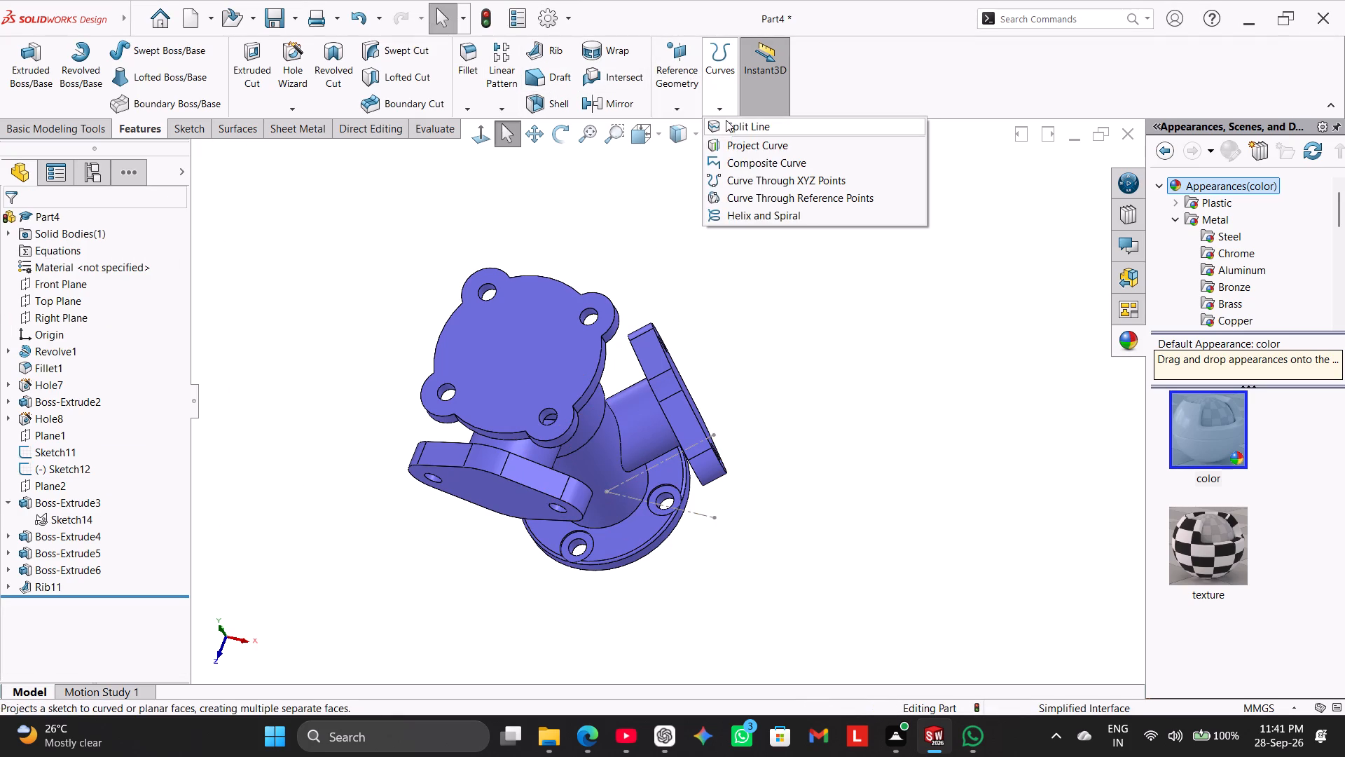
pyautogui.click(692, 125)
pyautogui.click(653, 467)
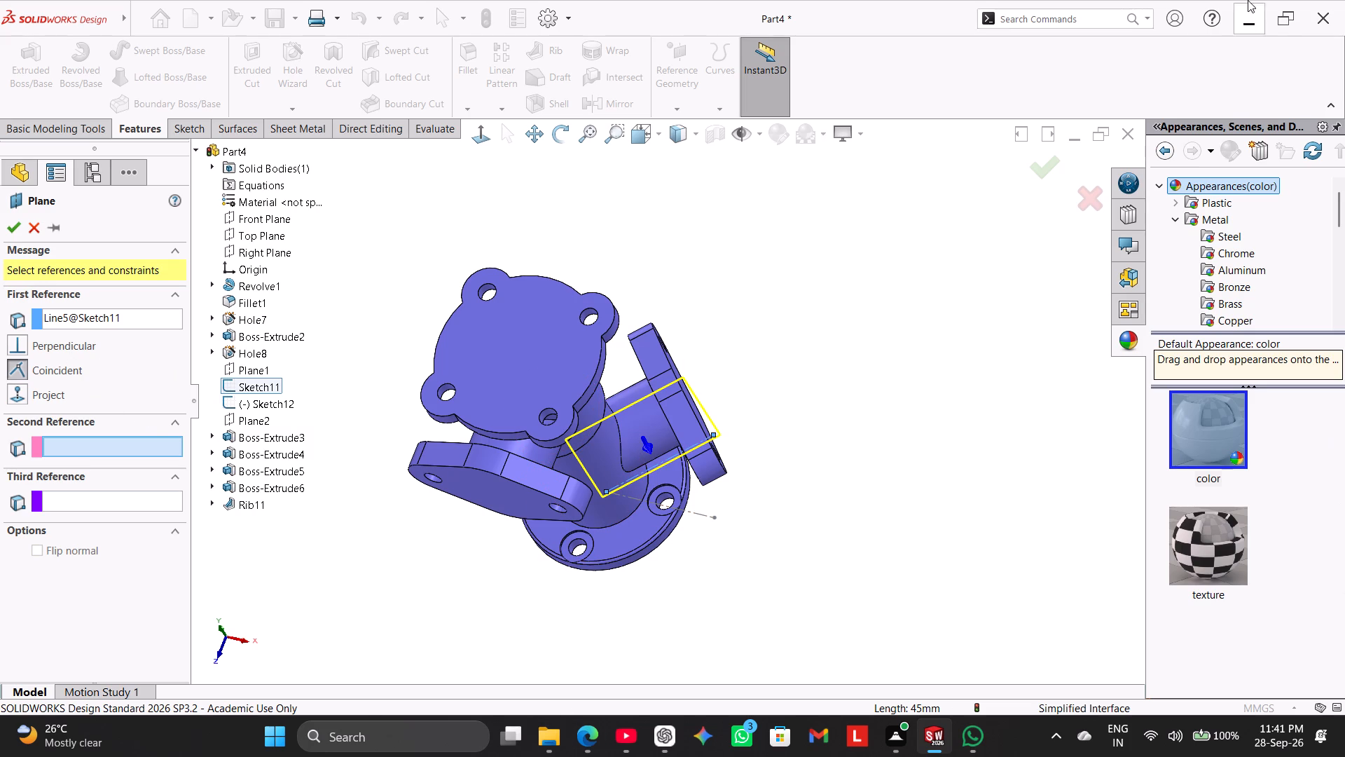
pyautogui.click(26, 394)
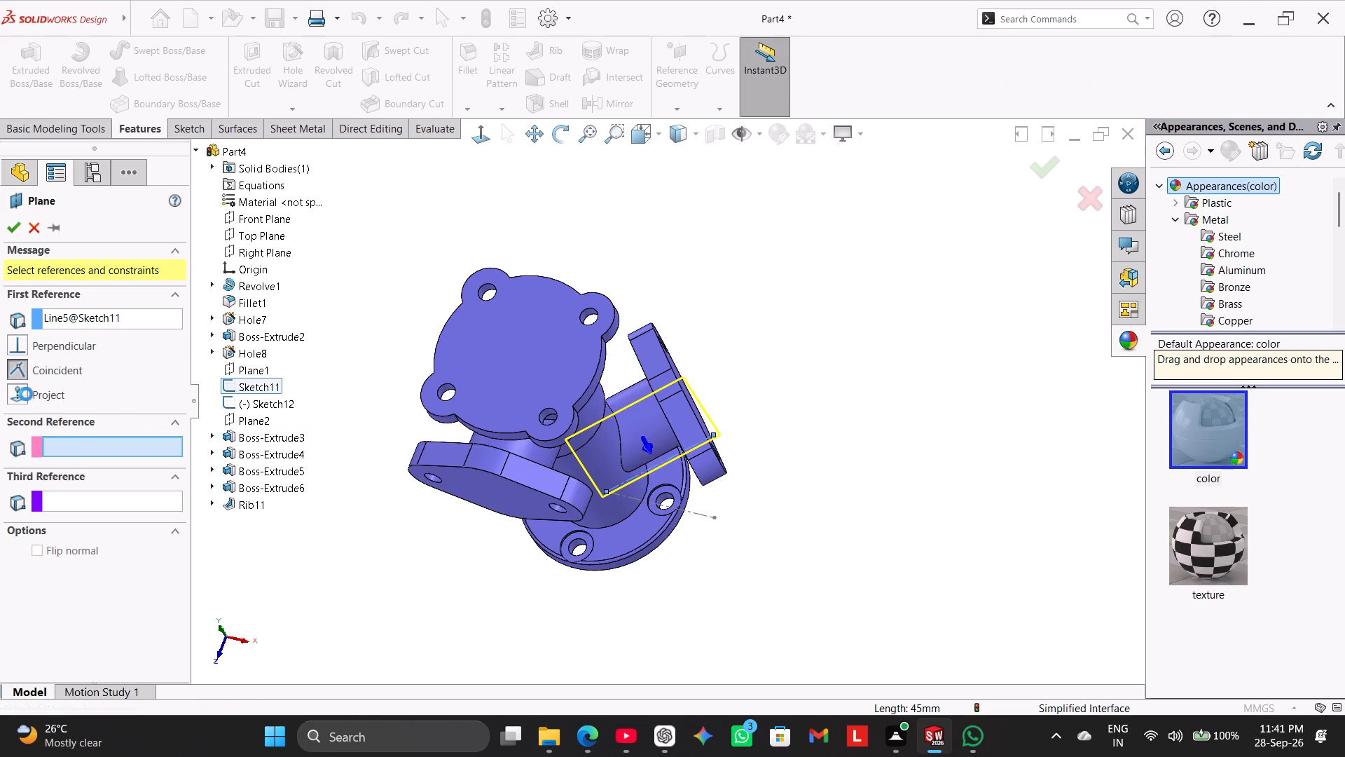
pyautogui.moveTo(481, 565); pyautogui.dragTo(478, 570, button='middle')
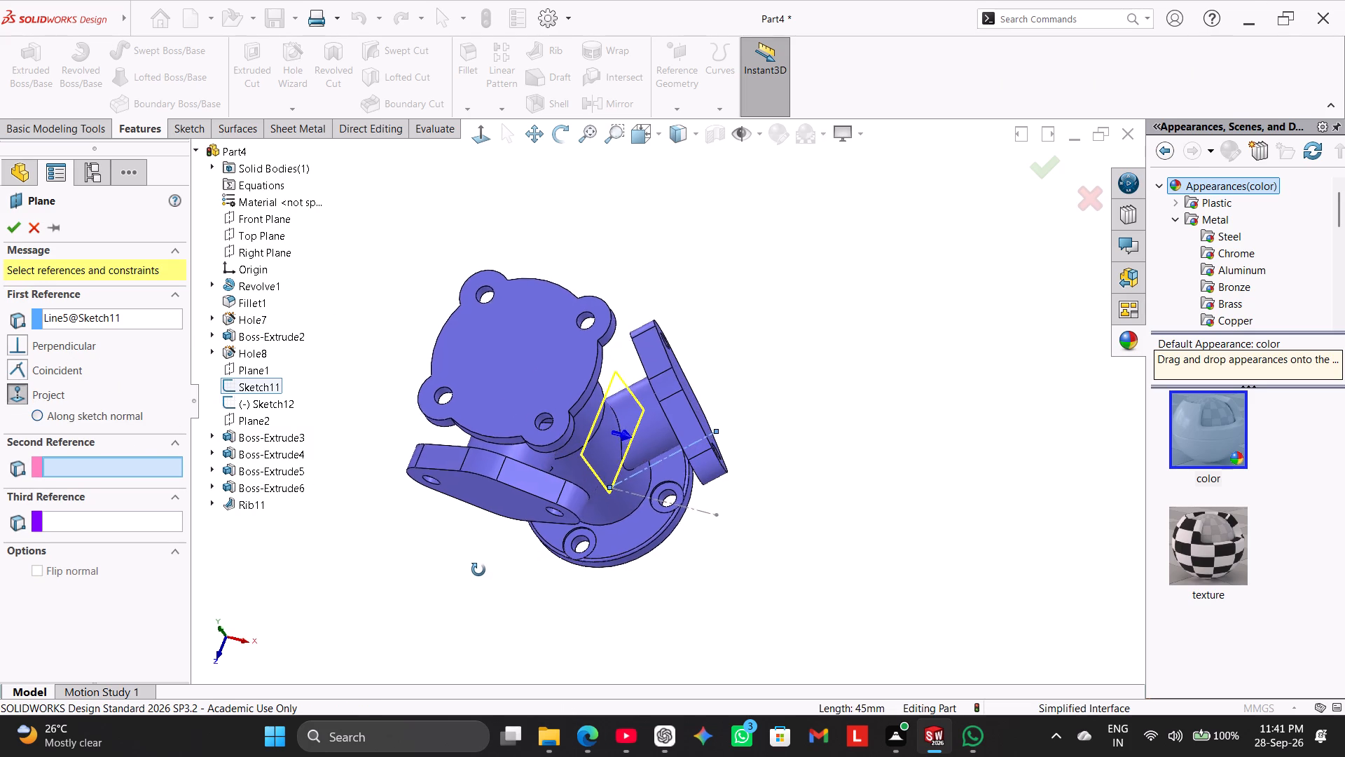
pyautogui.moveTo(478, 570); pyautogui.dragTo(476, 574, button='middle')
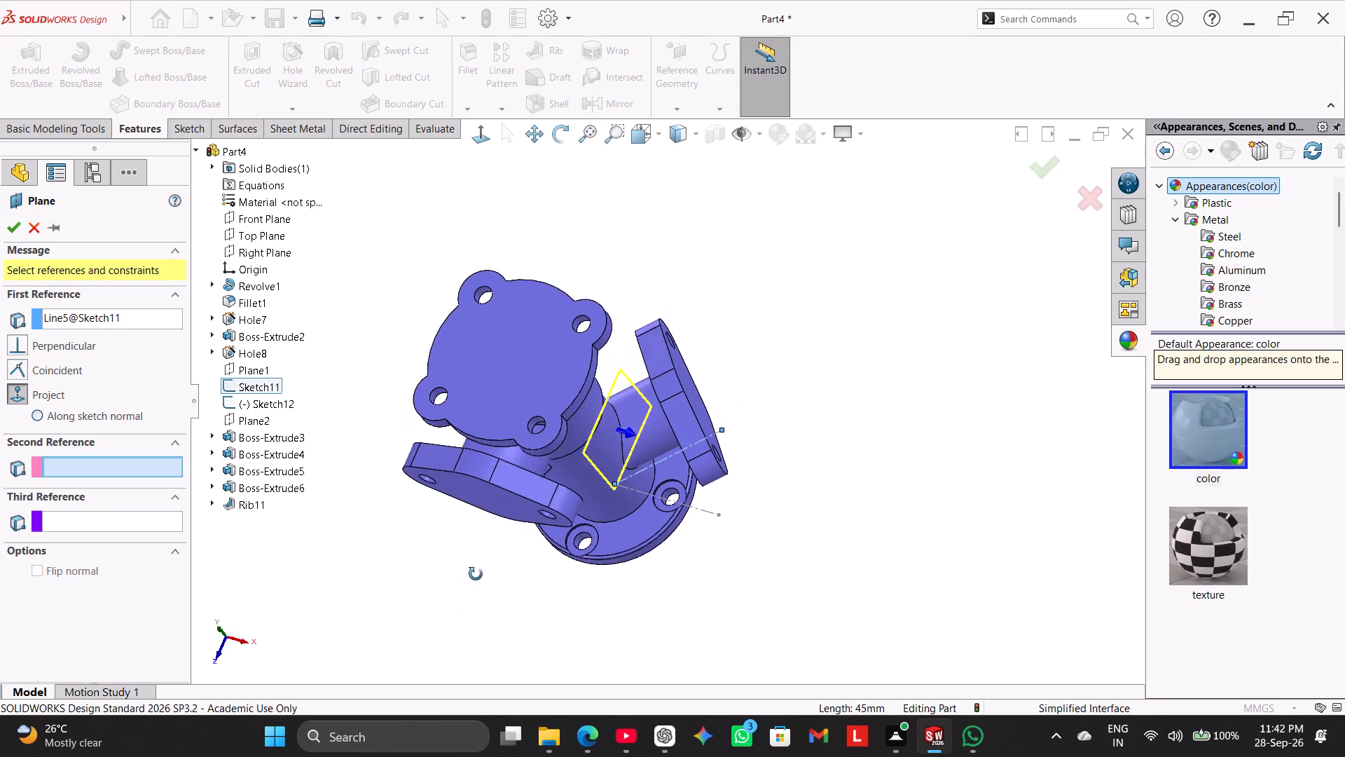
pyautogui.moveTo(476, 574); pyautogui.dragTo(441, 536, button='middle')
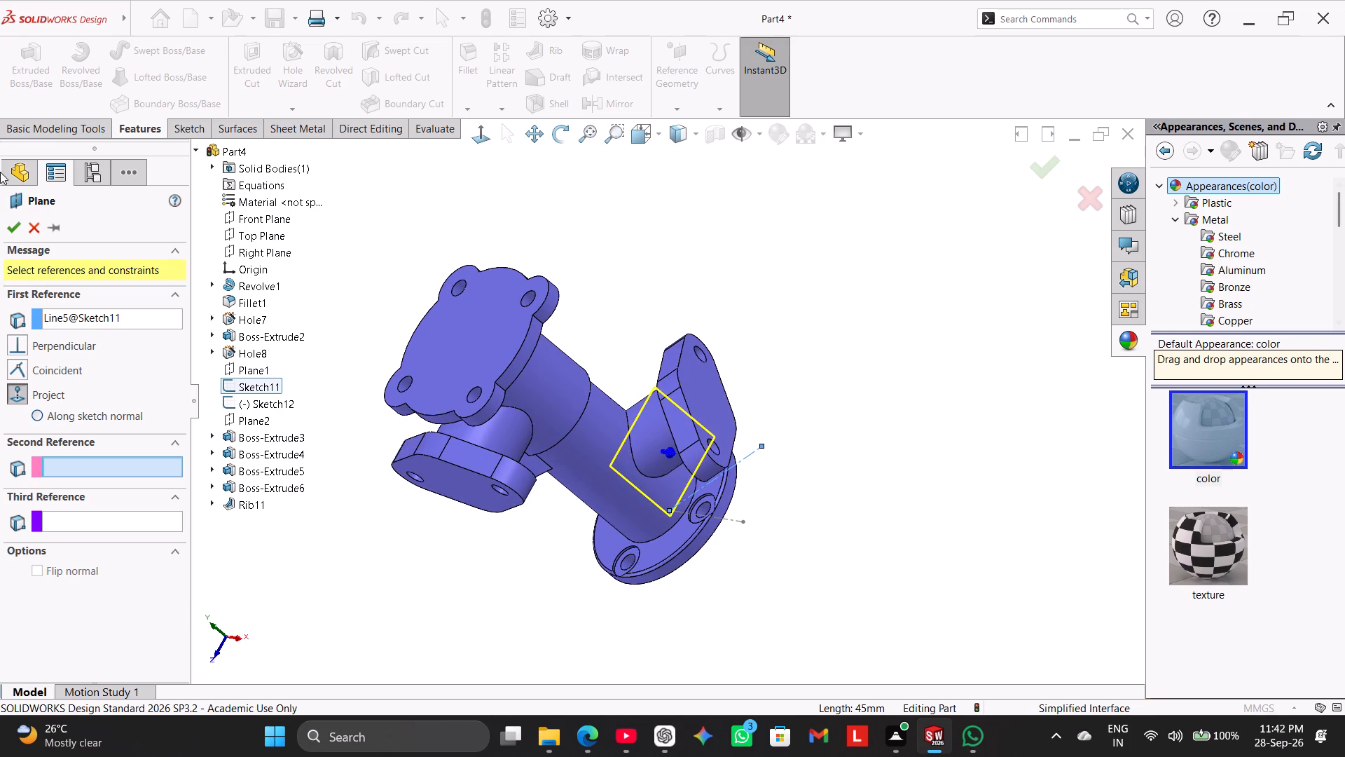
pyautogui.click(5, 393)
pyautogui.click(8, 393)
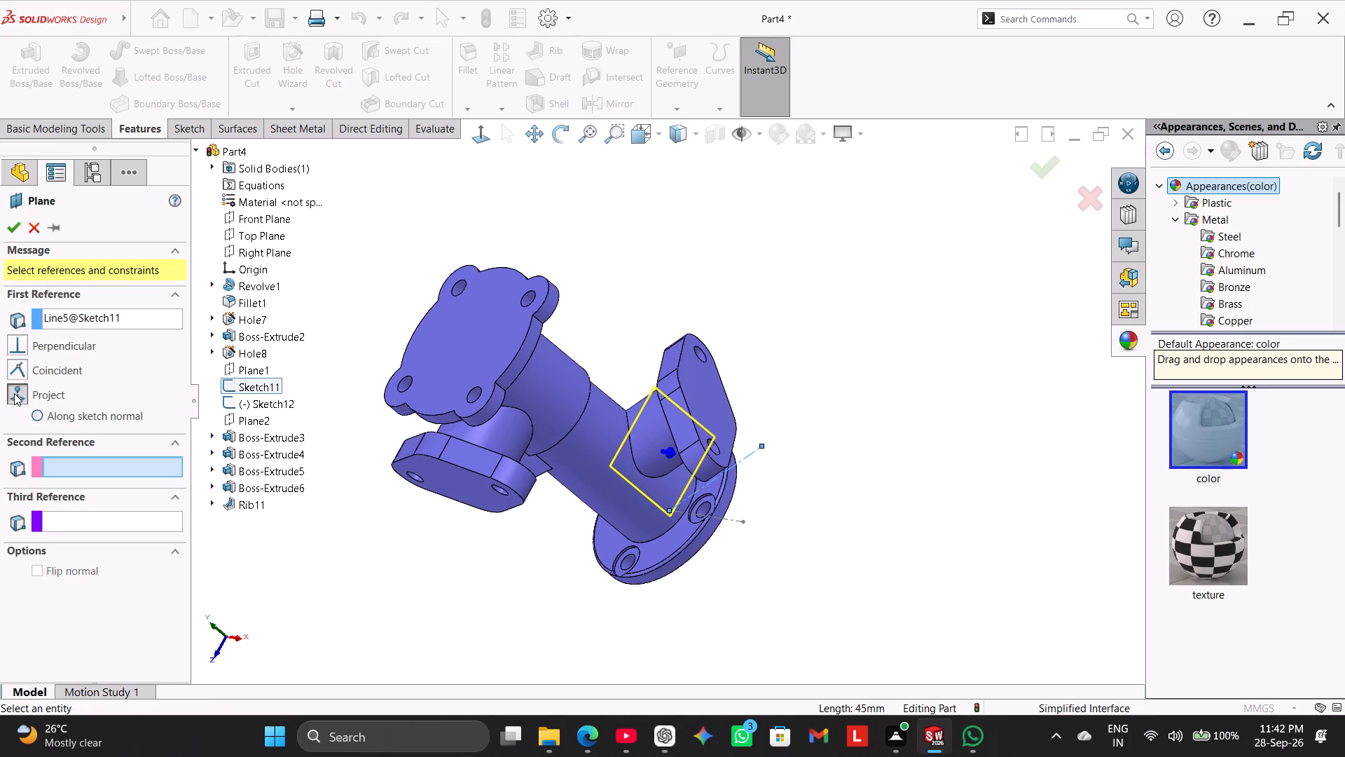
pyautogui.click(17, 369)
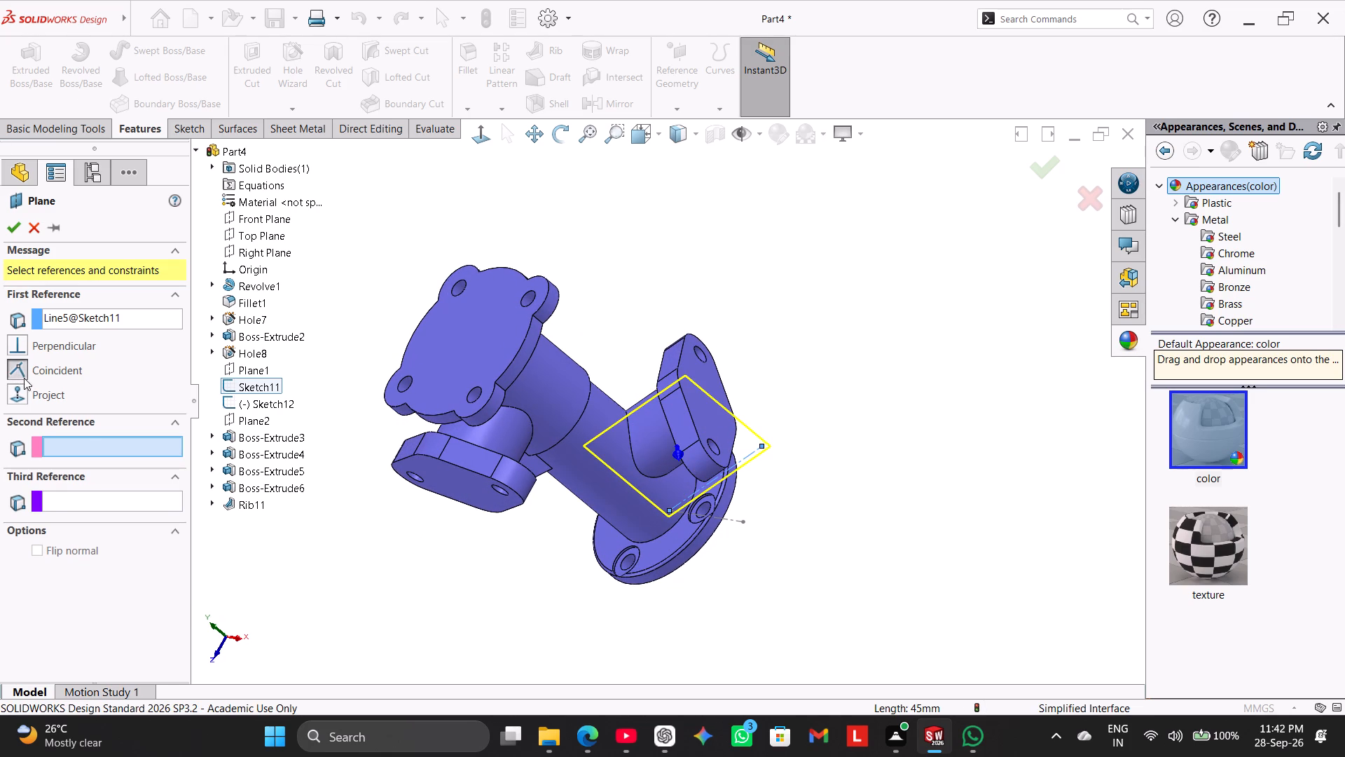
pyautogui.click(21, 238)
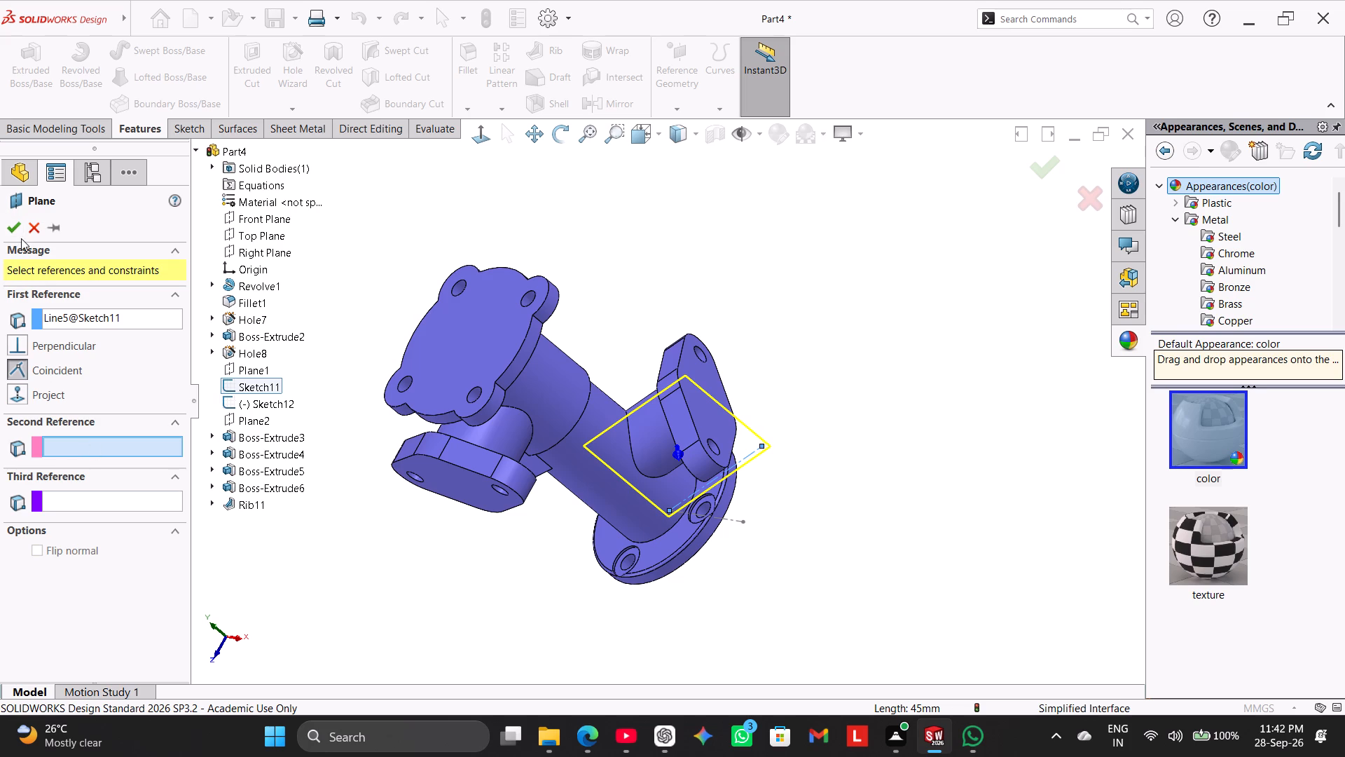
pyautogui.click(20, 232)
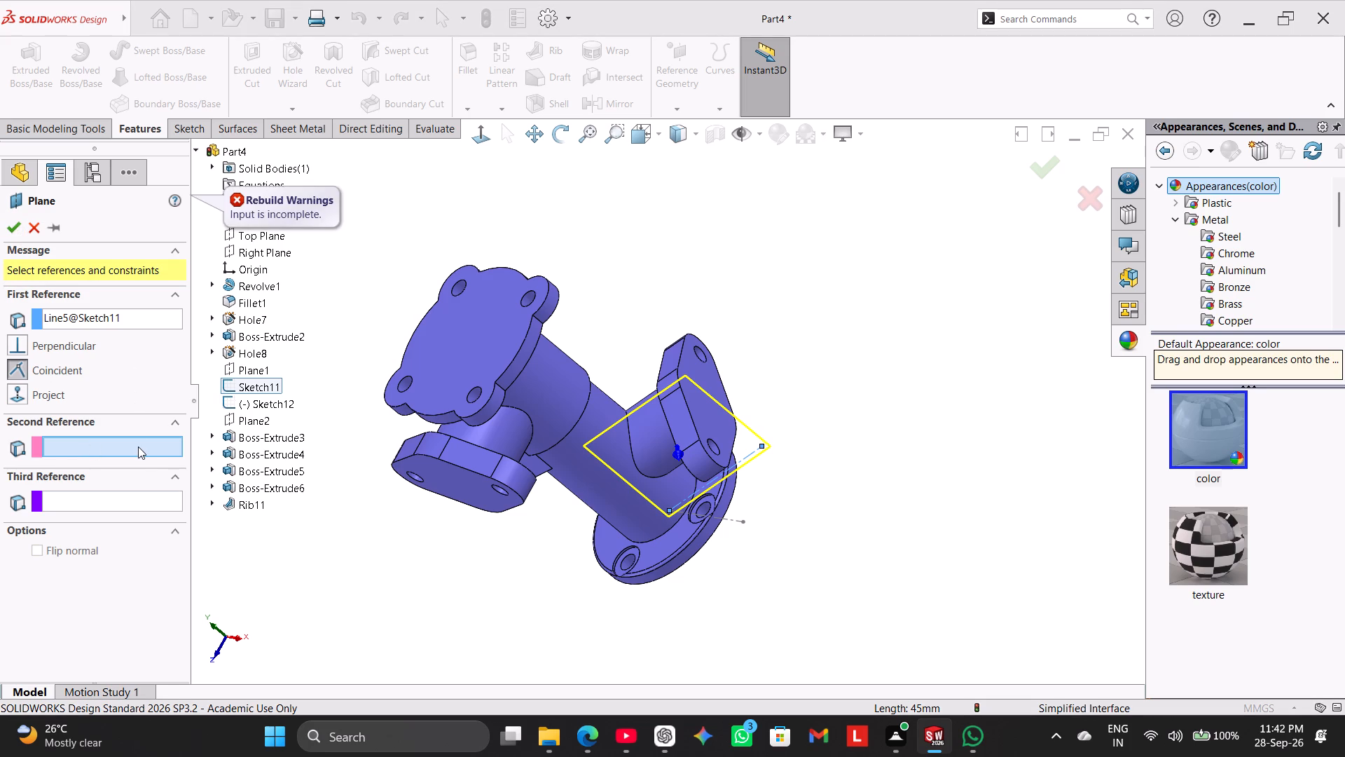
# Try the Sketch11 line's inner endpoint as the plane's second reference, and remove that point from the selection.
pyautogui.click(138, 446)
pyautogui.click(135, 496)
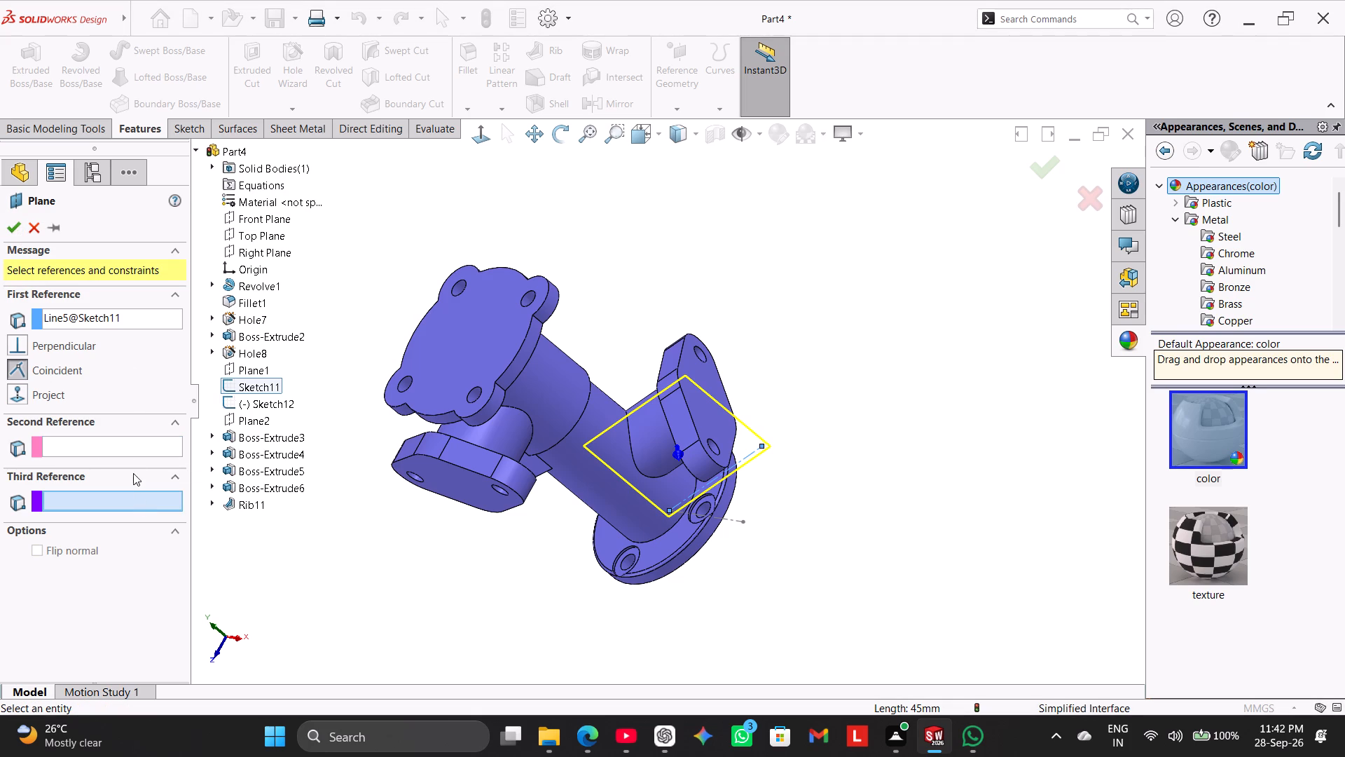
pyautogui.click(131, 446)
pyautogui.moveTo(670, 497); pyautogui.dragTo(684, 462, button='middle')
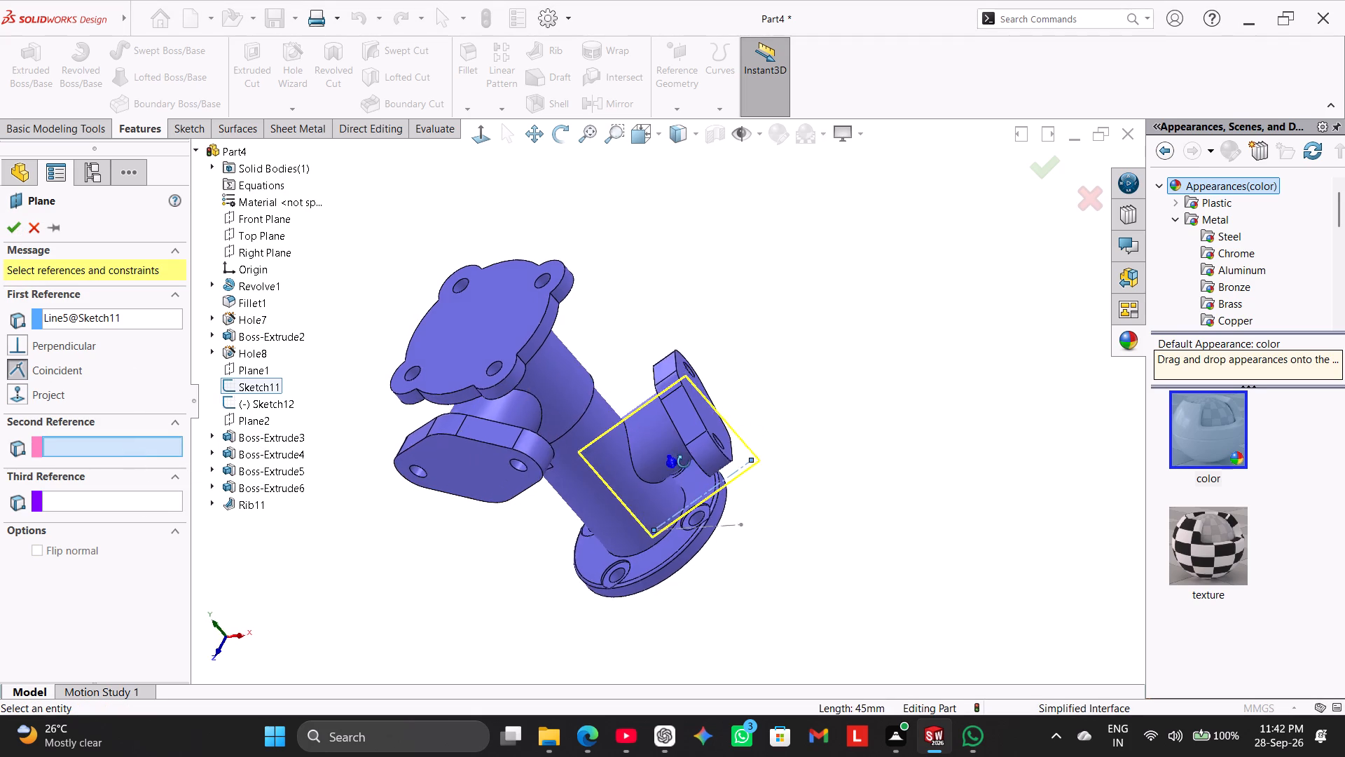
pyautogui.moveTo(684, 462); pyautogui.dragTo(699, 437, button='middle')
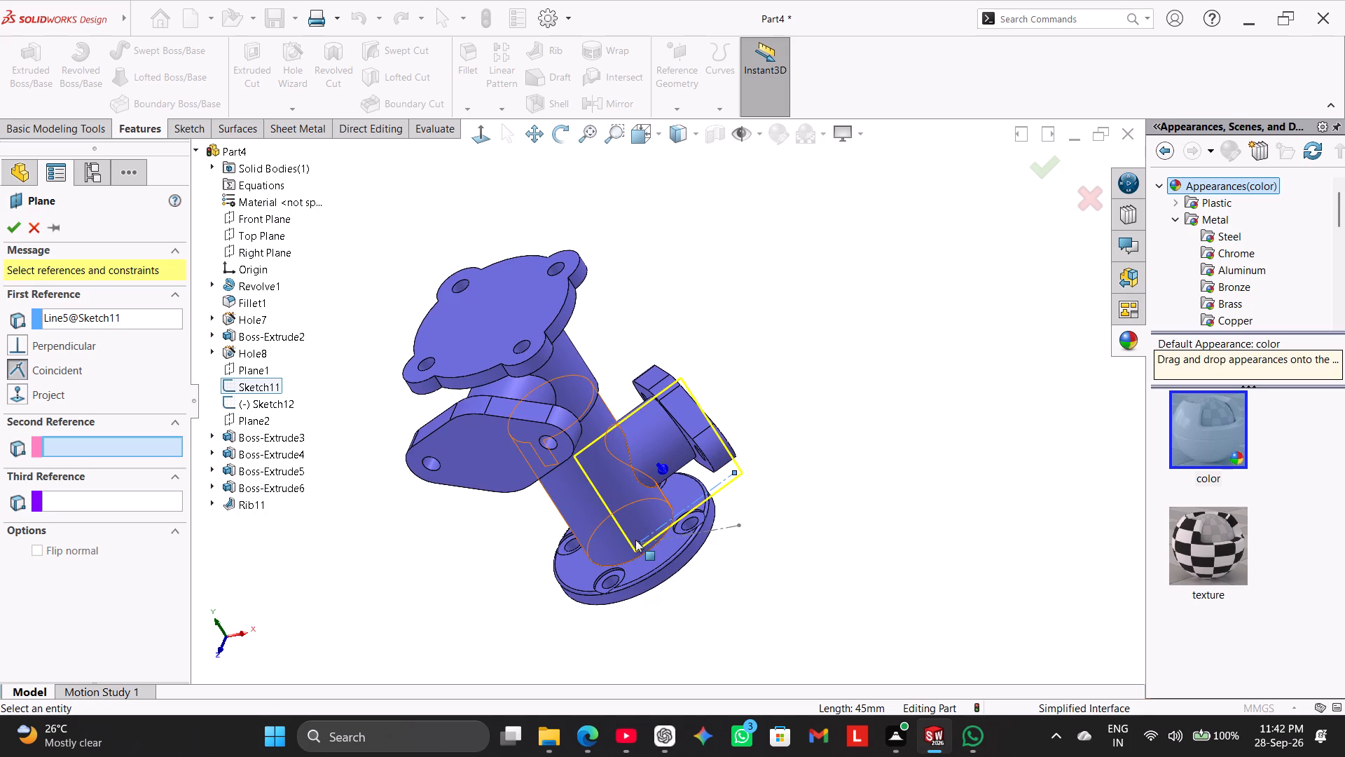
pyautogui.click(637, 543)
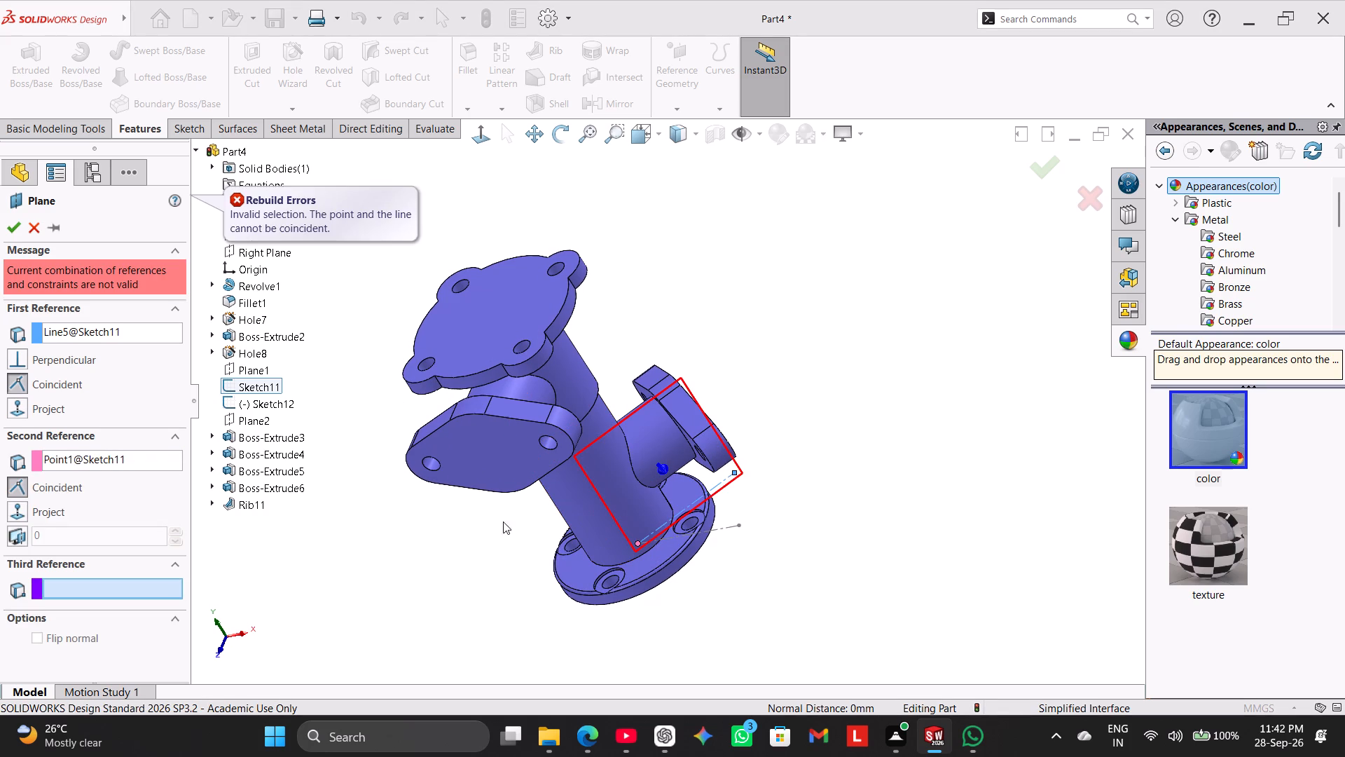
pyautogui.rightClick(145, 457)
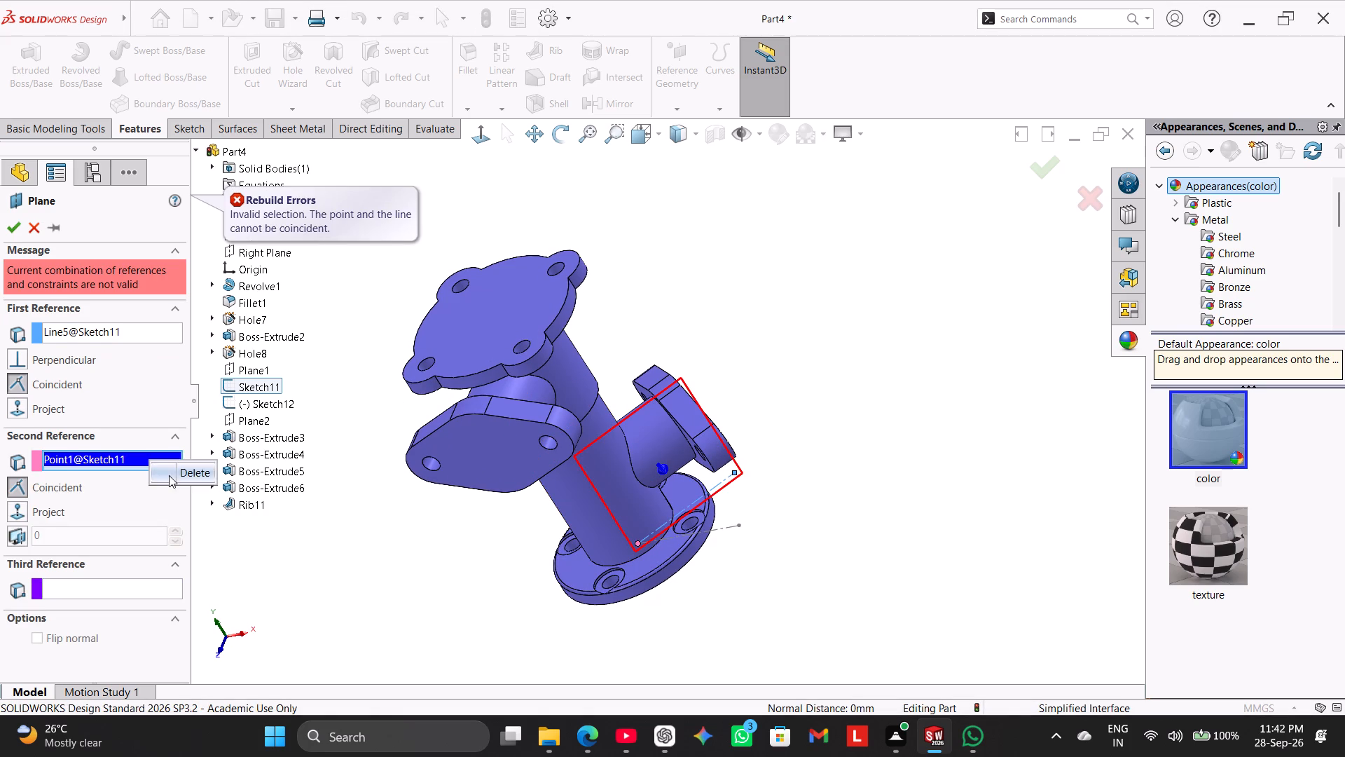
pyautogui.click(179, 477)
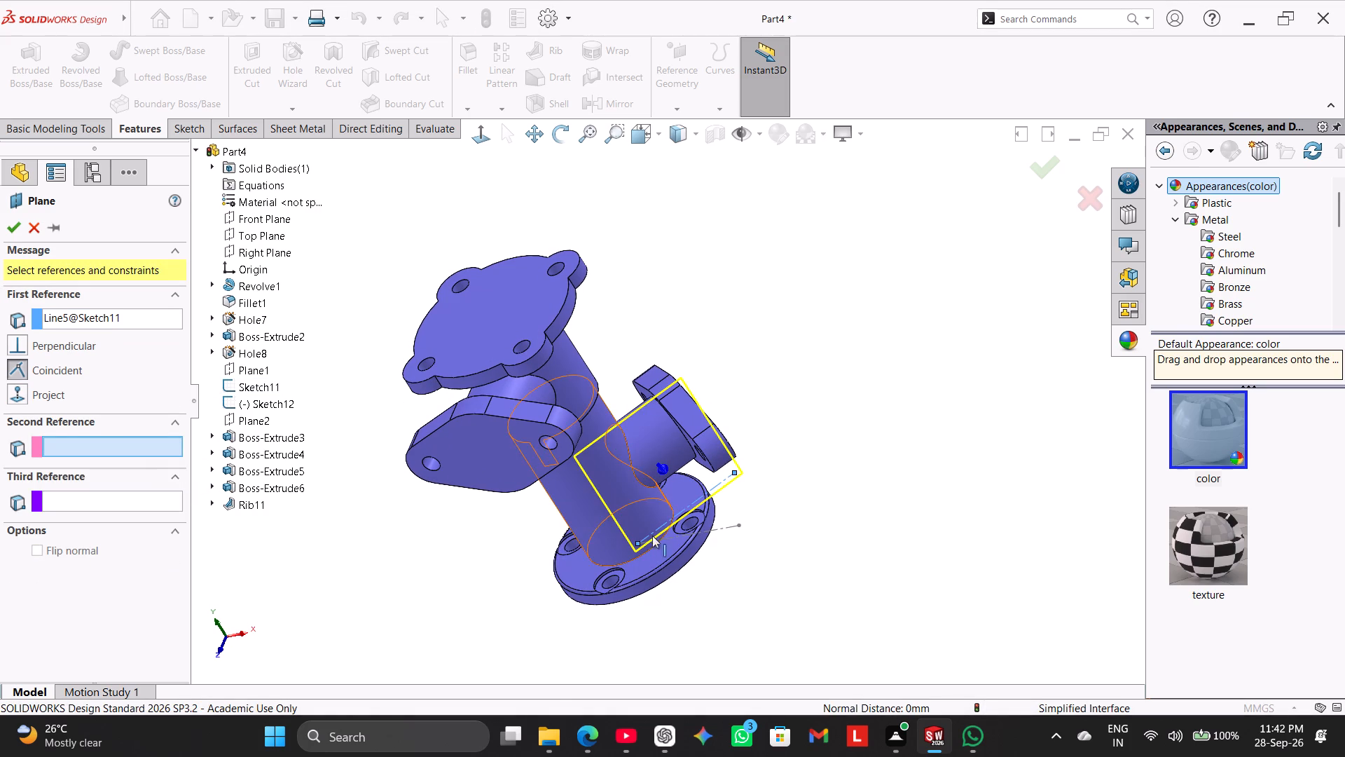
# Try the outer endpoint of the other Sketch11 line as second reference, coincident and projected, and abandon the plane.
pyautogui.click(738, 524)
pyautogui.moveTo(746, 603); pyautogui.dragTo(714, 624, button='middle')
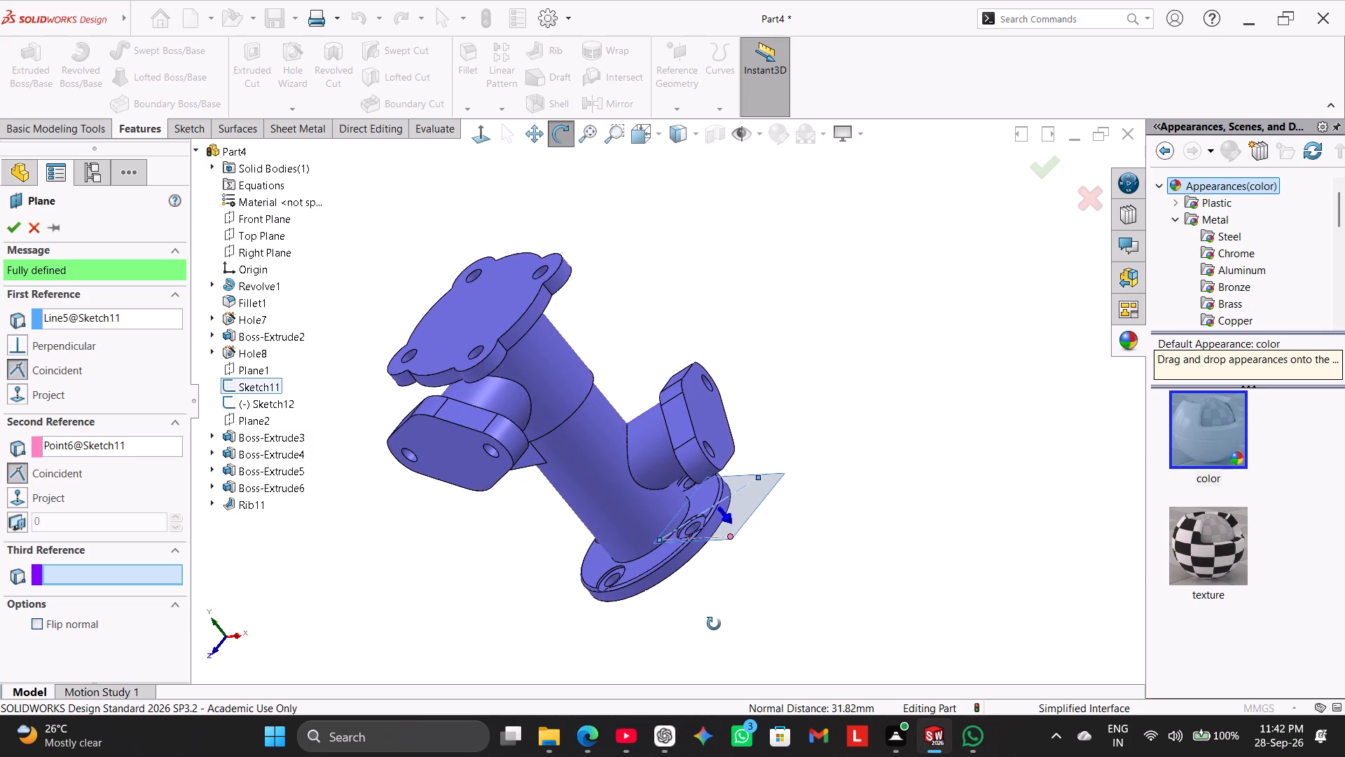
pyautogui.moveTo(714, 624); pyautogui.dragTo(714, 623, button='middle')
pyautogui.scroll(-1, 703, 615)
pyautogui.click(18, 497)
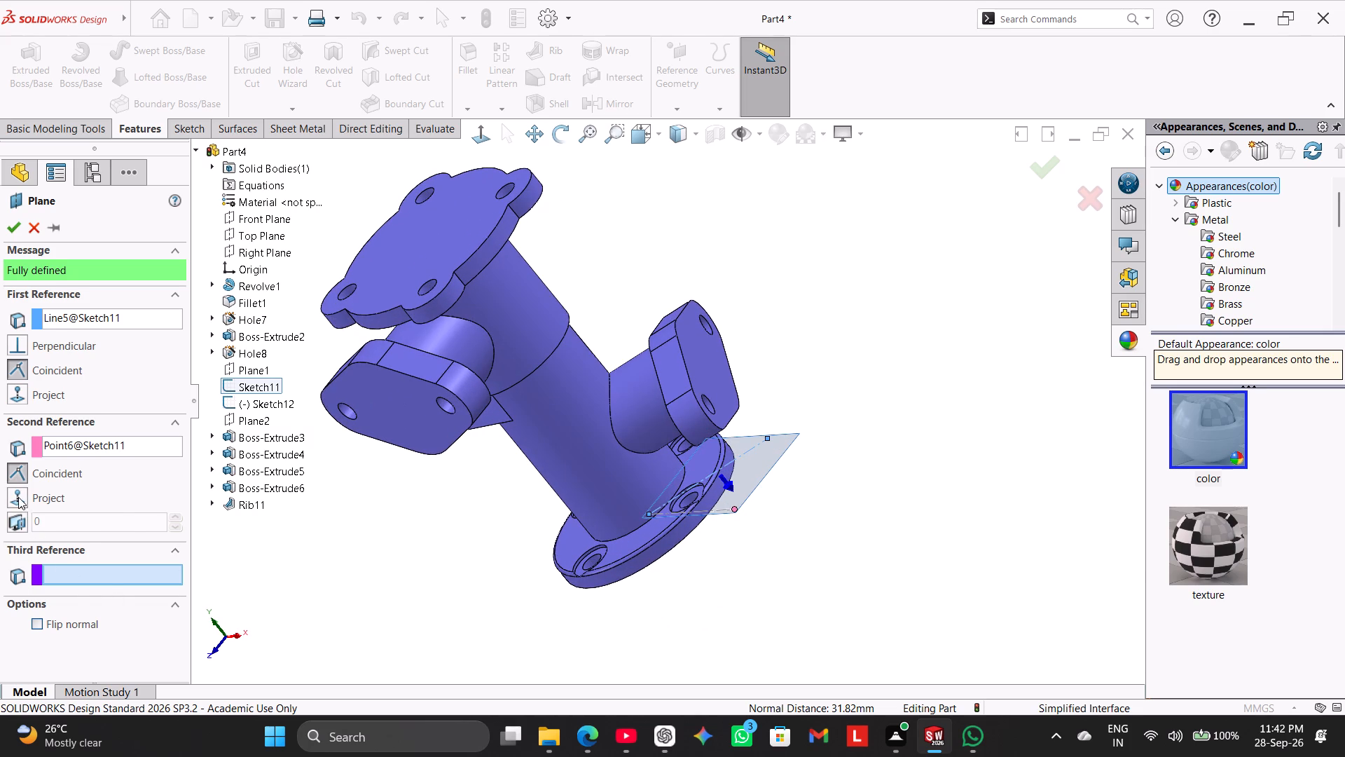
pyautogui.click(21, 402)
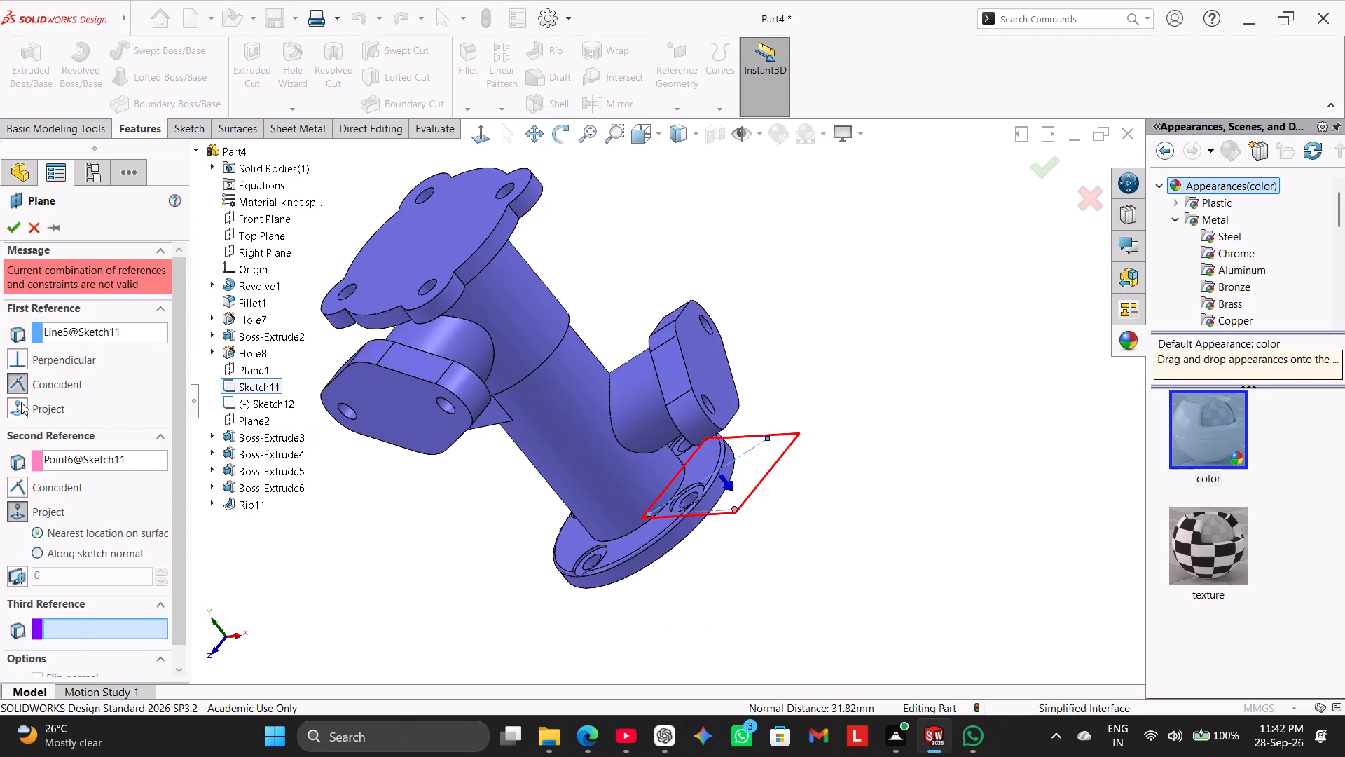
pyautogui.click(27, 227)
# Define a new reference plane perpendicular to the Front Plane and coincident with the Sketch11 line under the side flange.
pyautogui.moveTo(397, 491); pyautogui.dragTo(417, 491, button='middle')
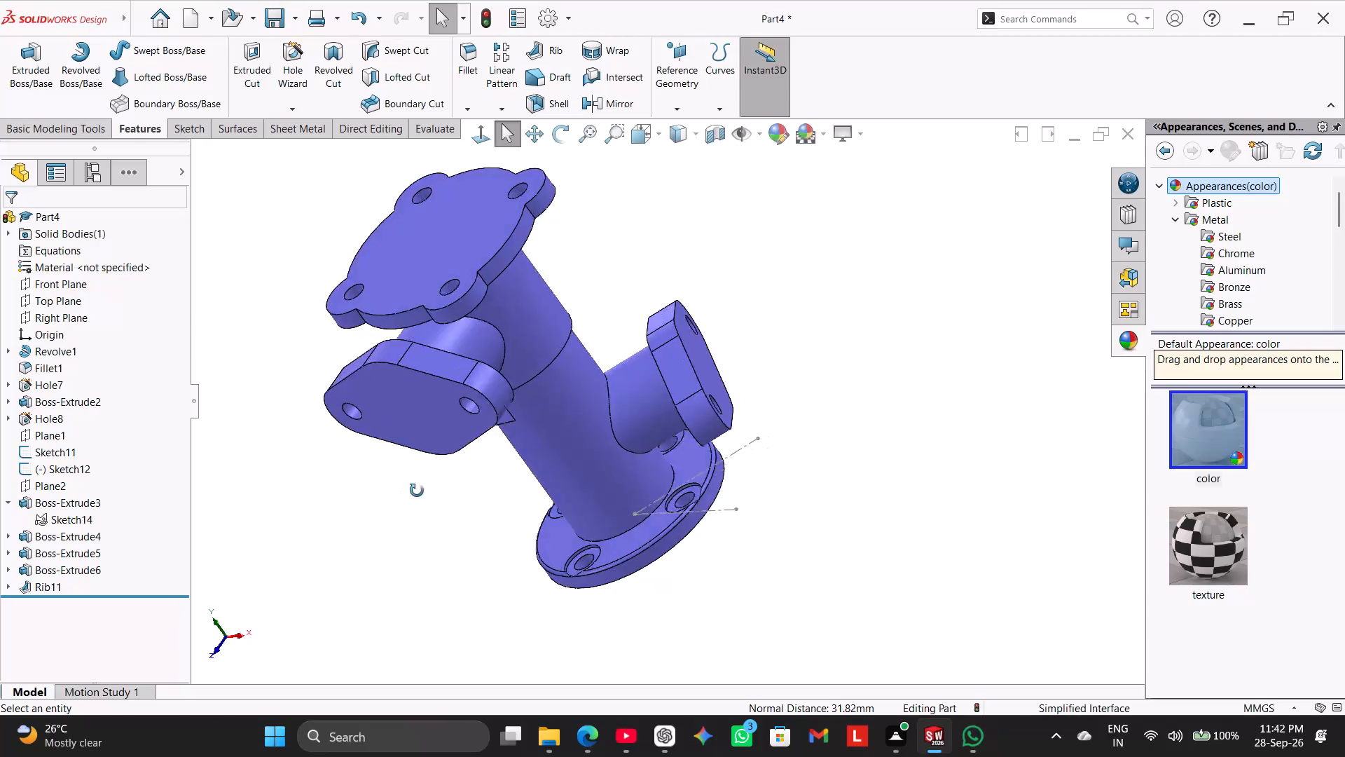
pyautogui.moveTo(417, 491); pyautogui.dragTo(436, 463, button='middle')
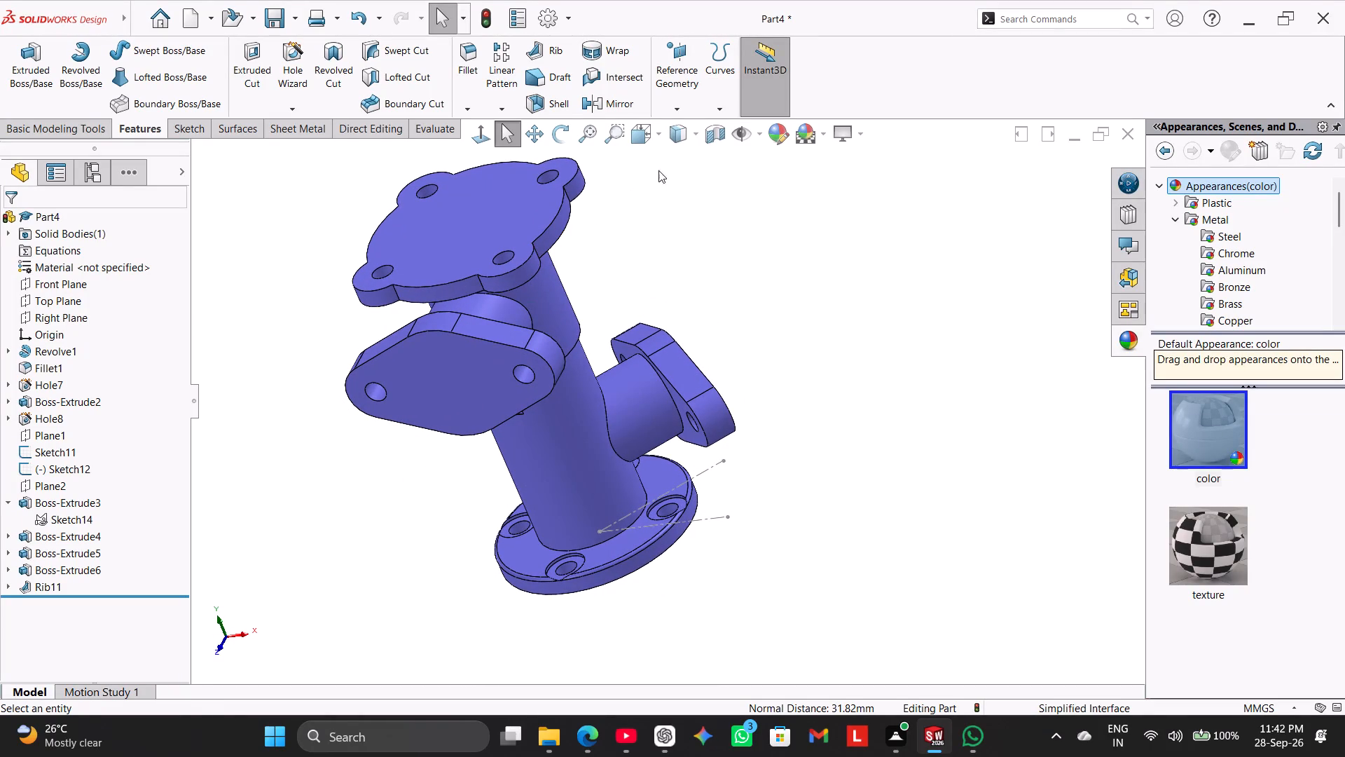
pyautogui.click(681, 74)
pyautogui.click(701, 125)
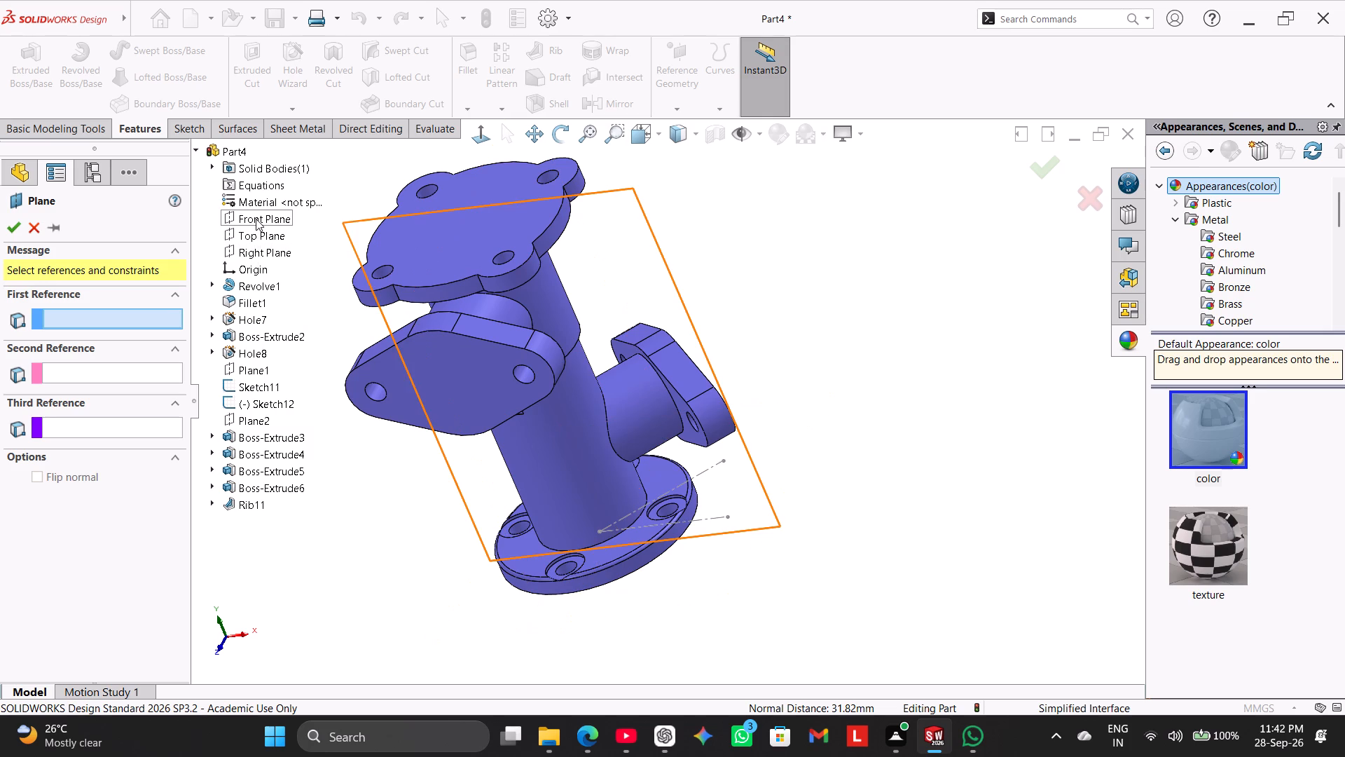
pyautogui.moveTo(778, 350); pyautogui.dragTo(761, 449, button='middle')
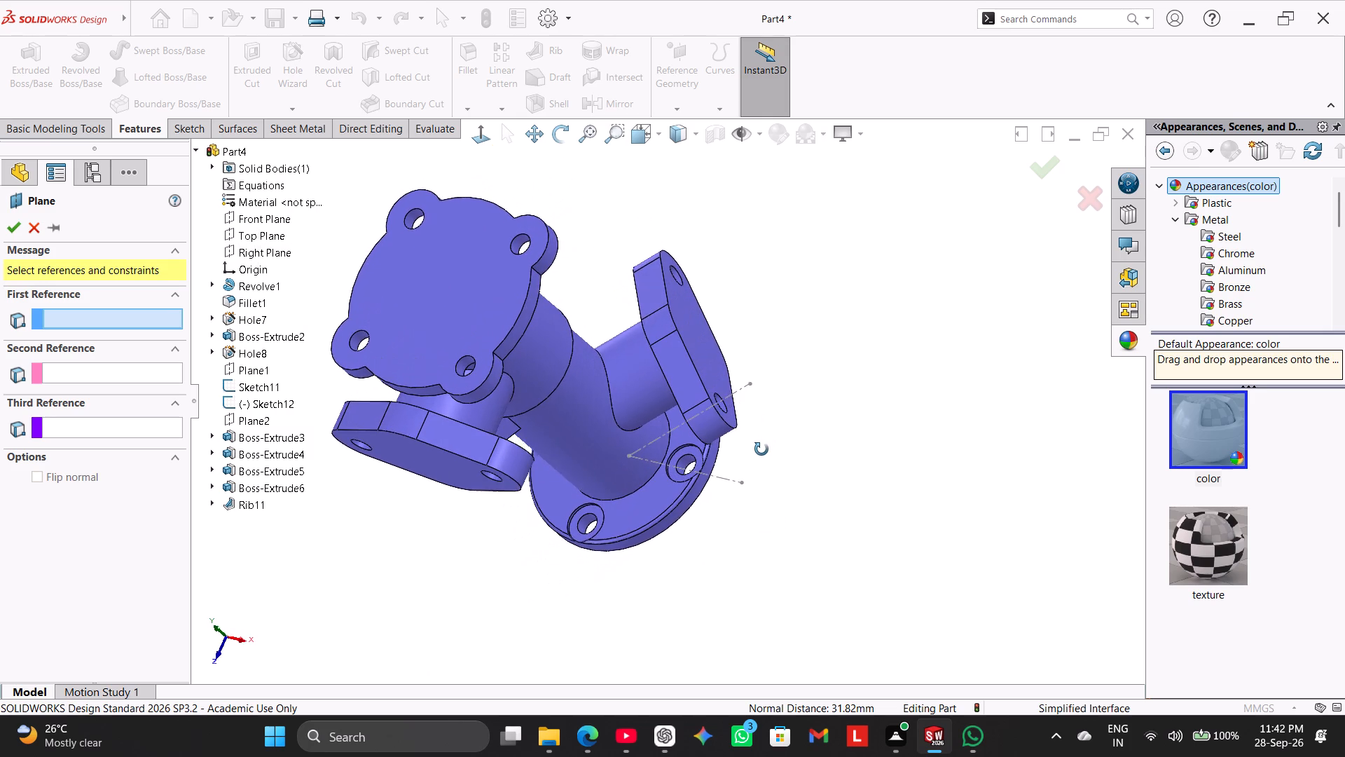
pyautogui.moveTo(761, 449); pyautogui.dragTo(766, 455, button='middle')
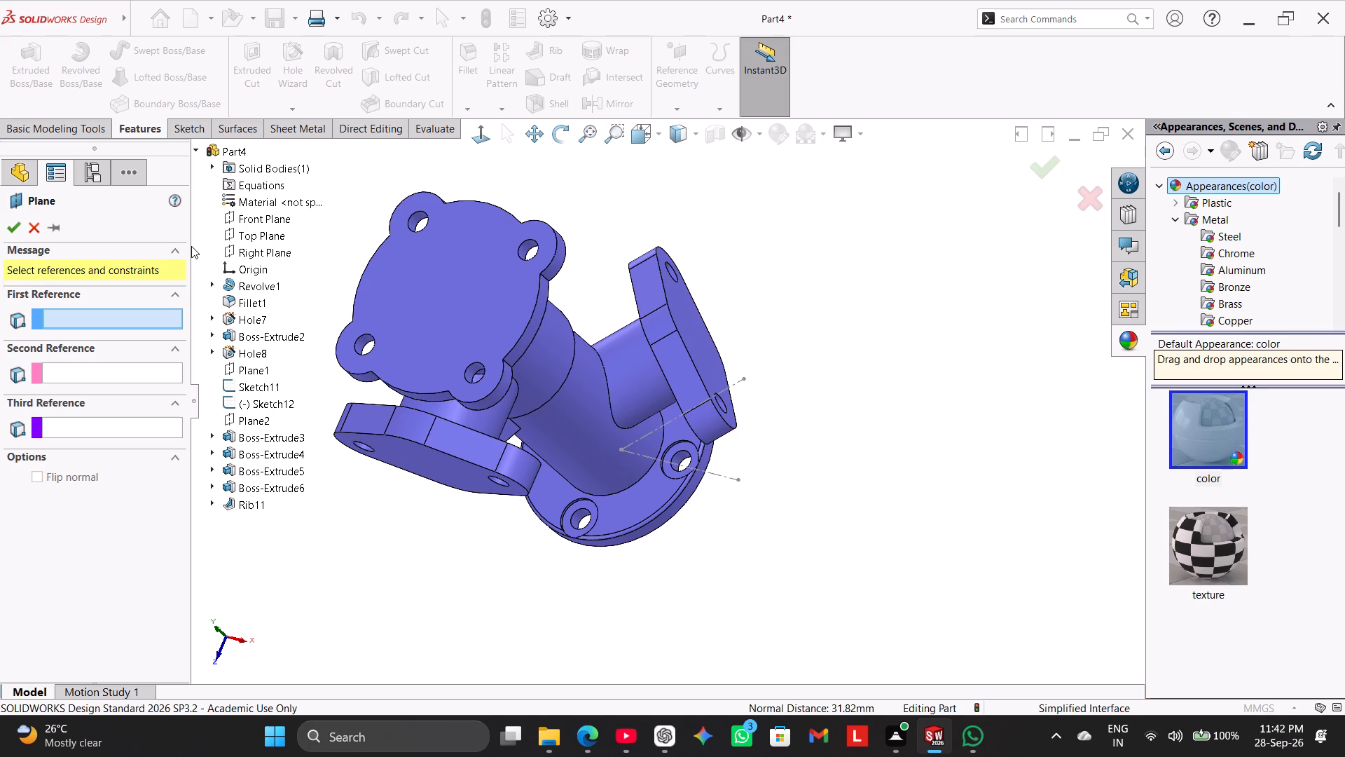
pyautogui.click(247, 218)
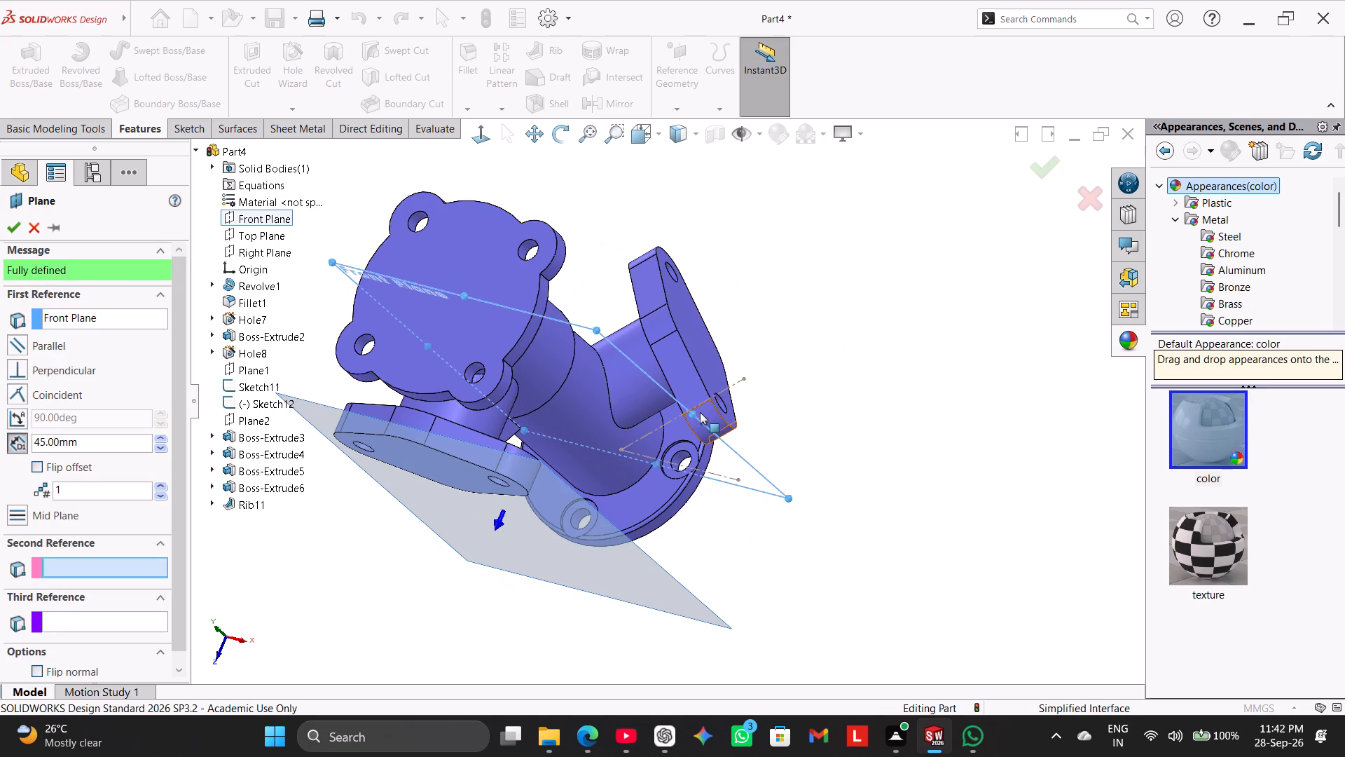
pyautogui.click(700, 406)
pyautogui.moveTo(445, 538); pyautogui.dragTo(439, 512)
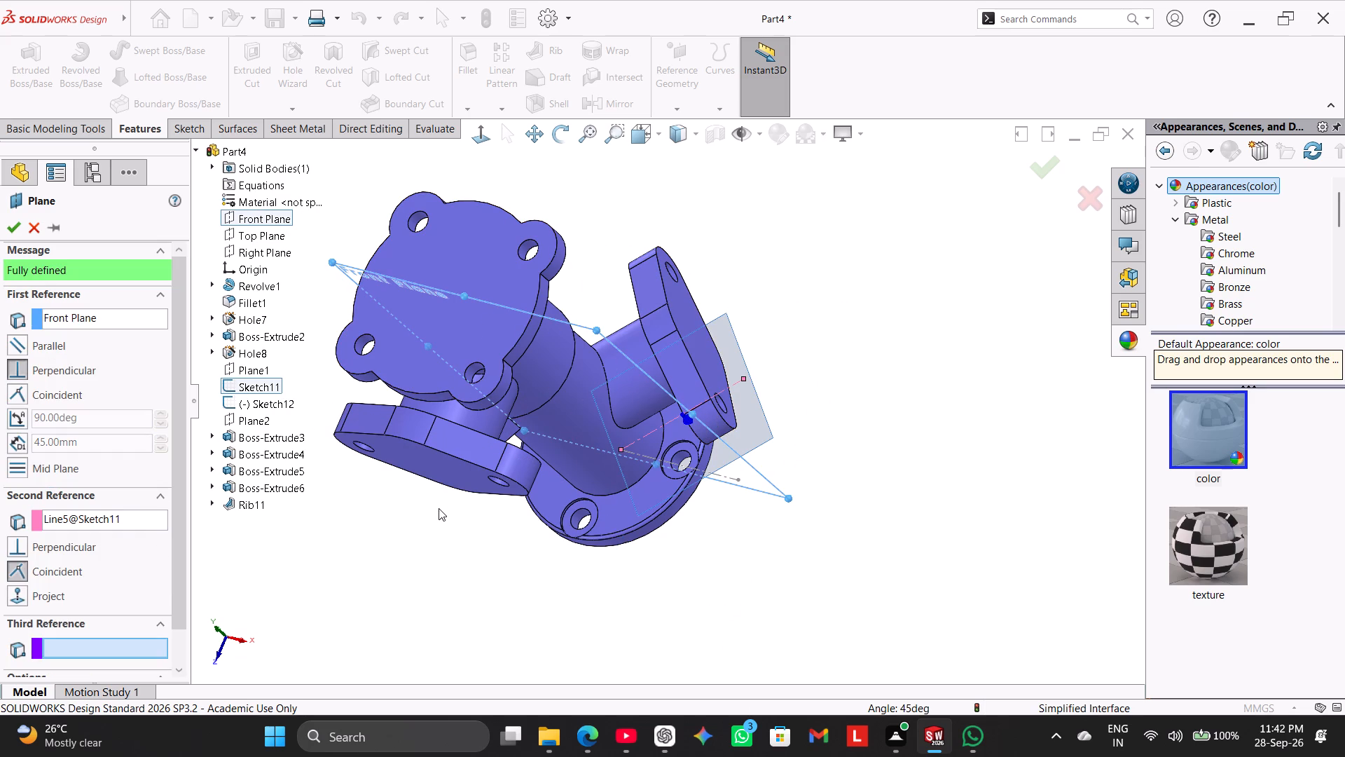
pyautogui.moveTo(439, 507); pyautogui.dragTo(406, 421, button='middle')
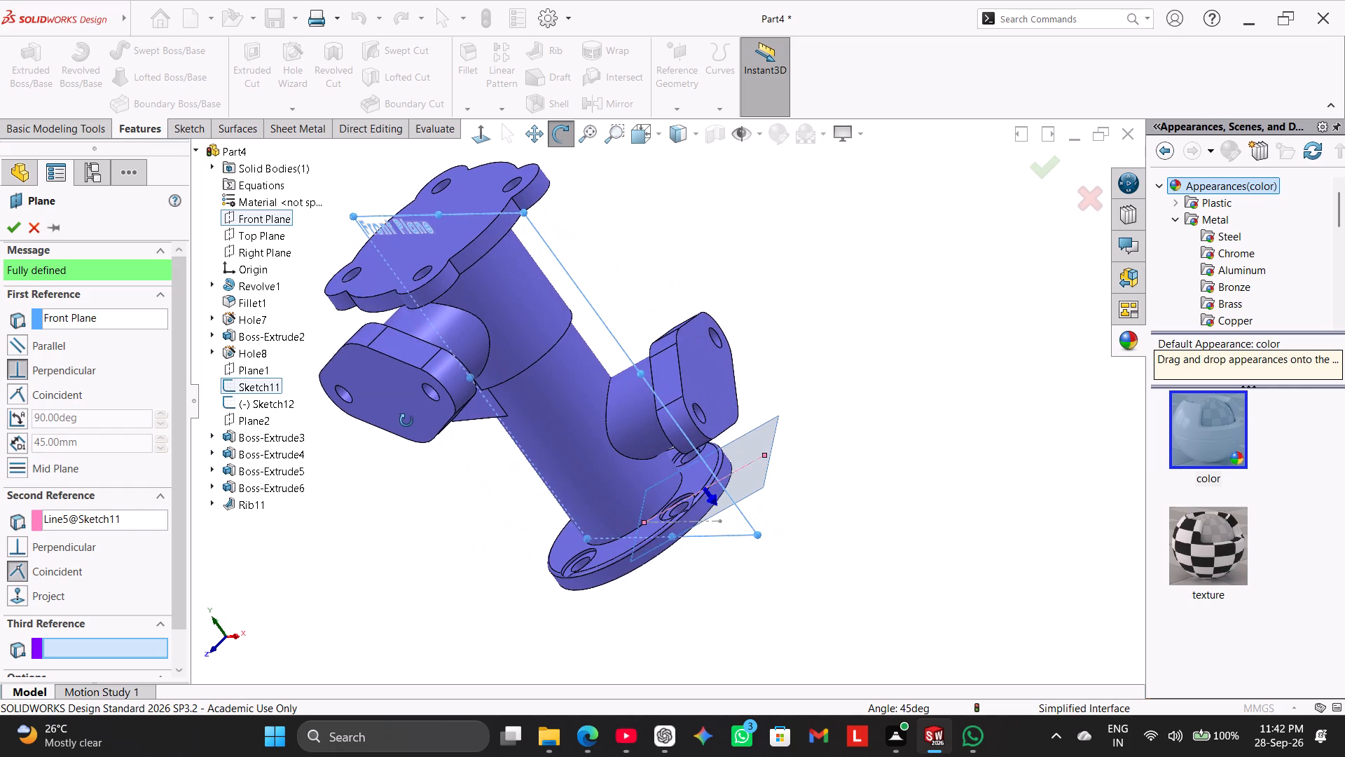
pyautogui.moveTo(406, 421); pyautogui.dragTo(410, 428, button='middle')
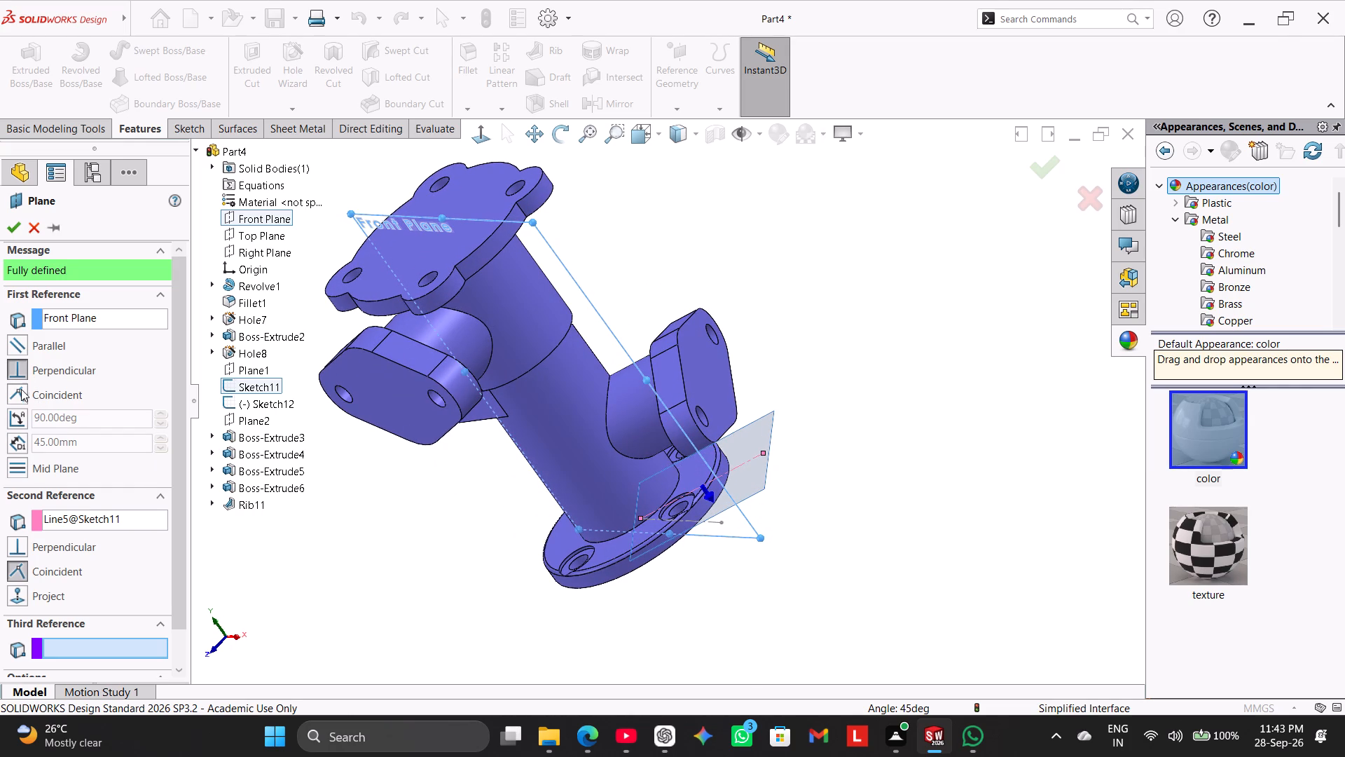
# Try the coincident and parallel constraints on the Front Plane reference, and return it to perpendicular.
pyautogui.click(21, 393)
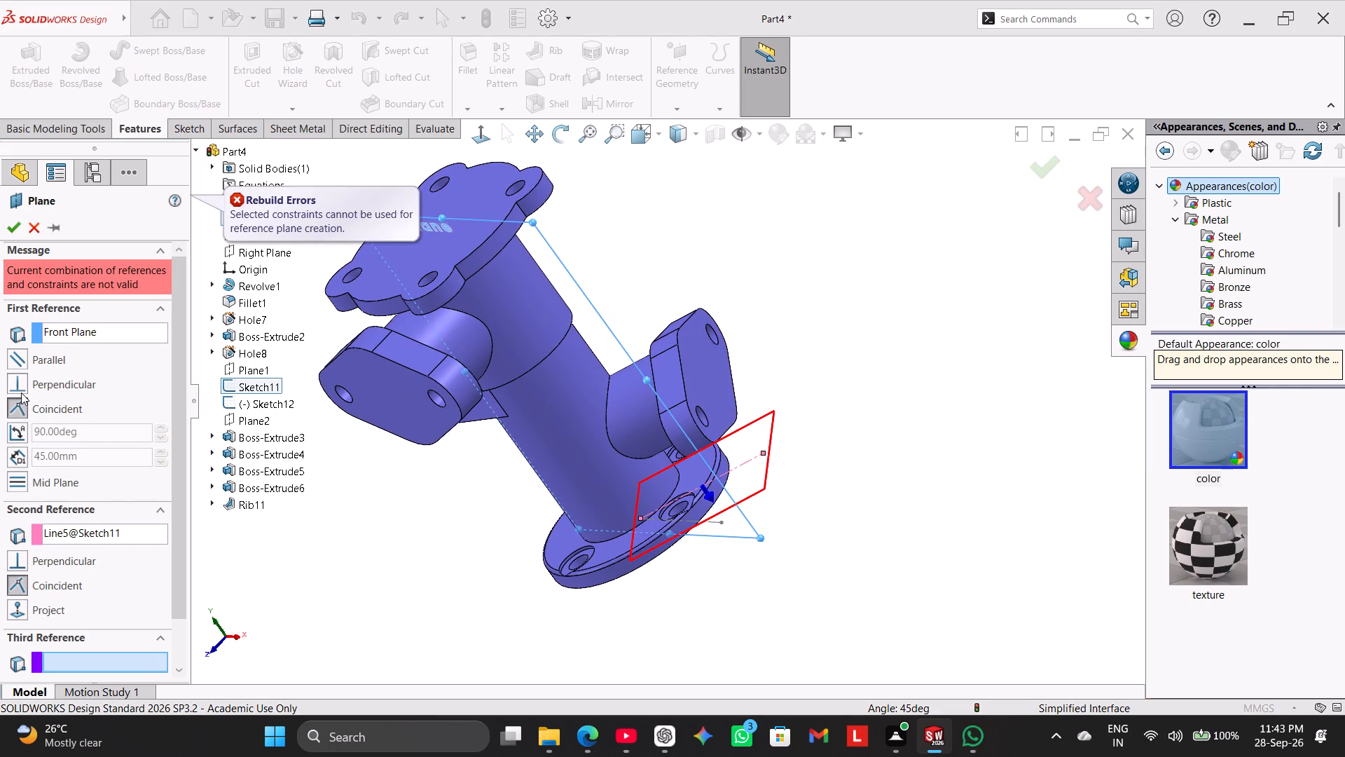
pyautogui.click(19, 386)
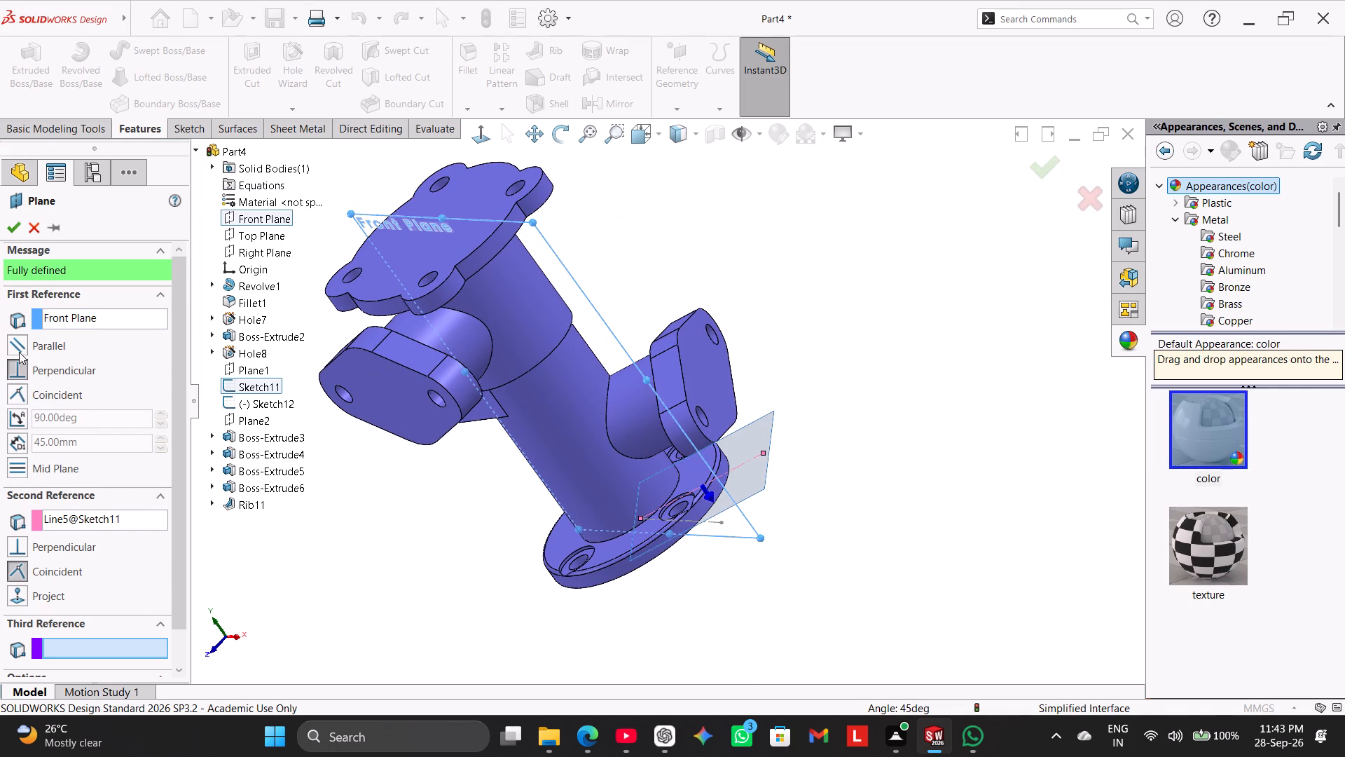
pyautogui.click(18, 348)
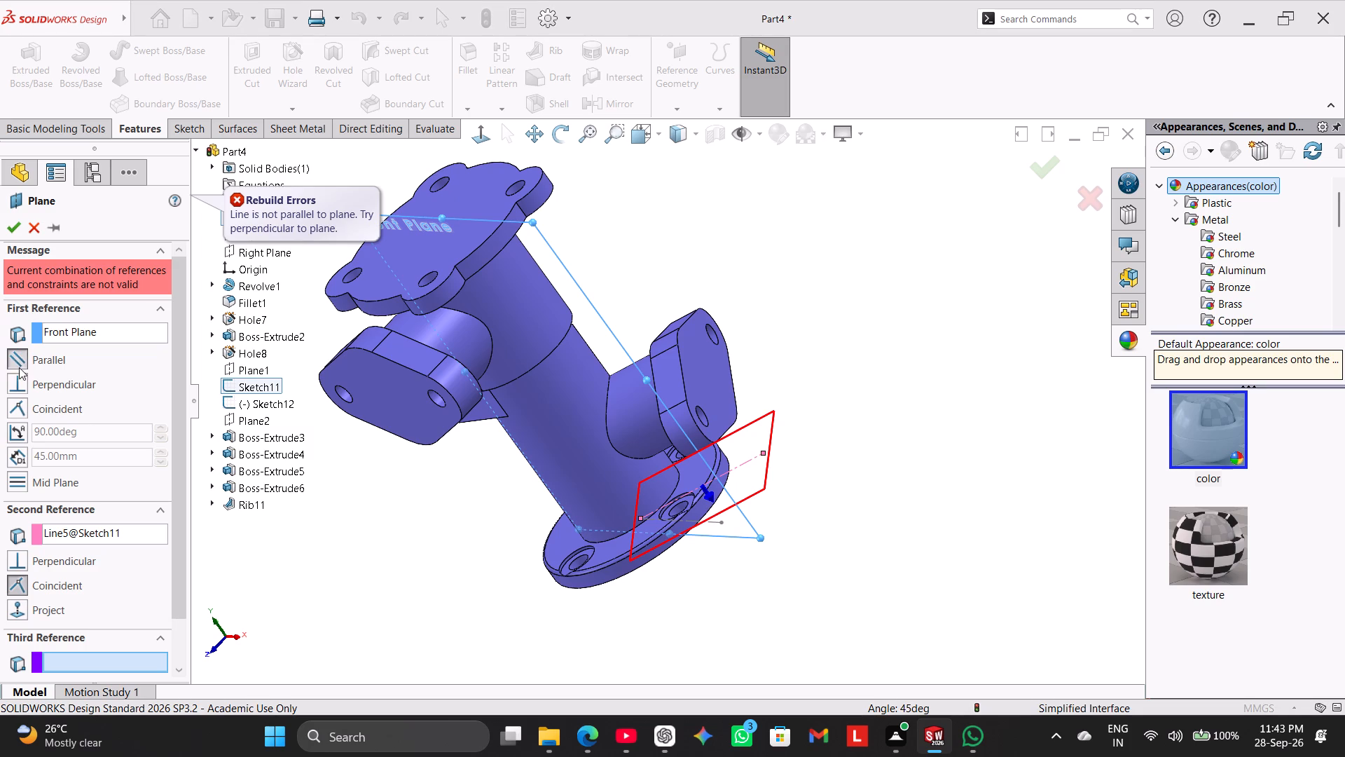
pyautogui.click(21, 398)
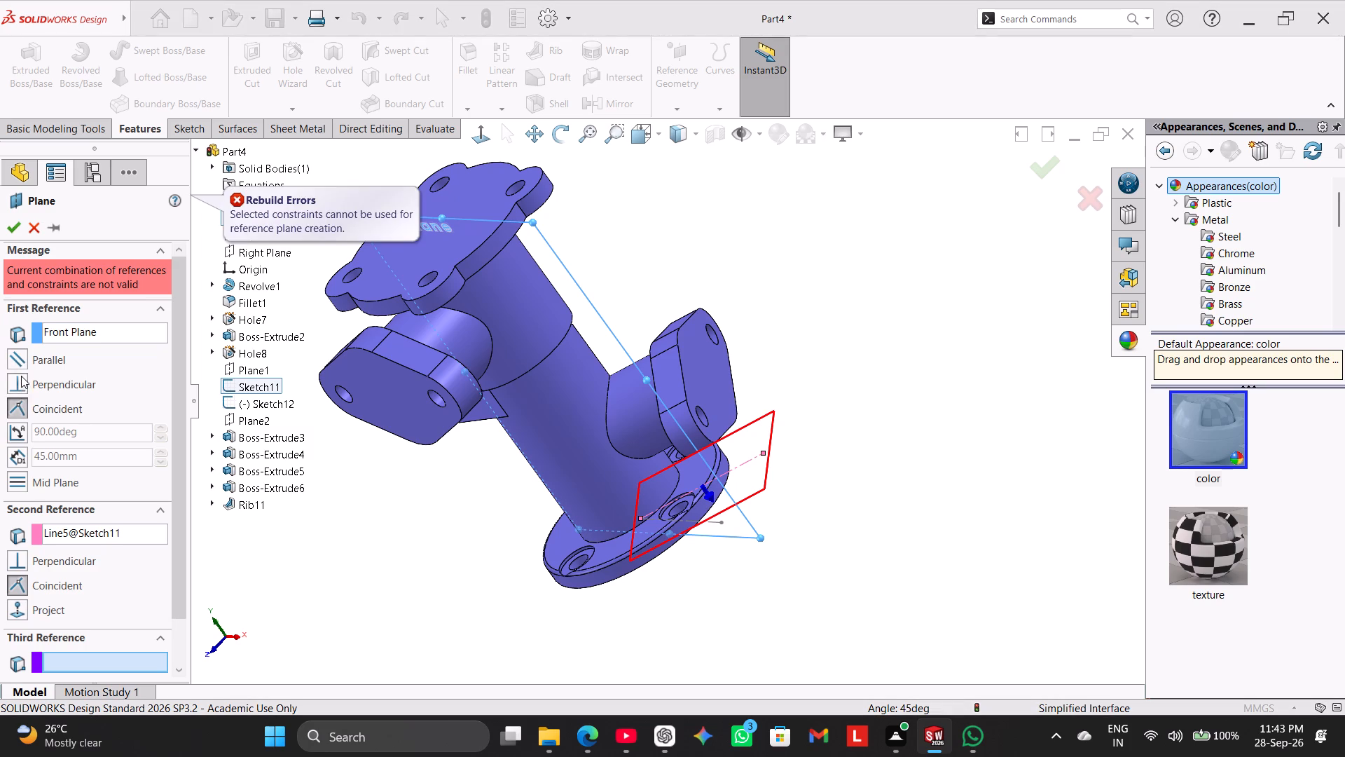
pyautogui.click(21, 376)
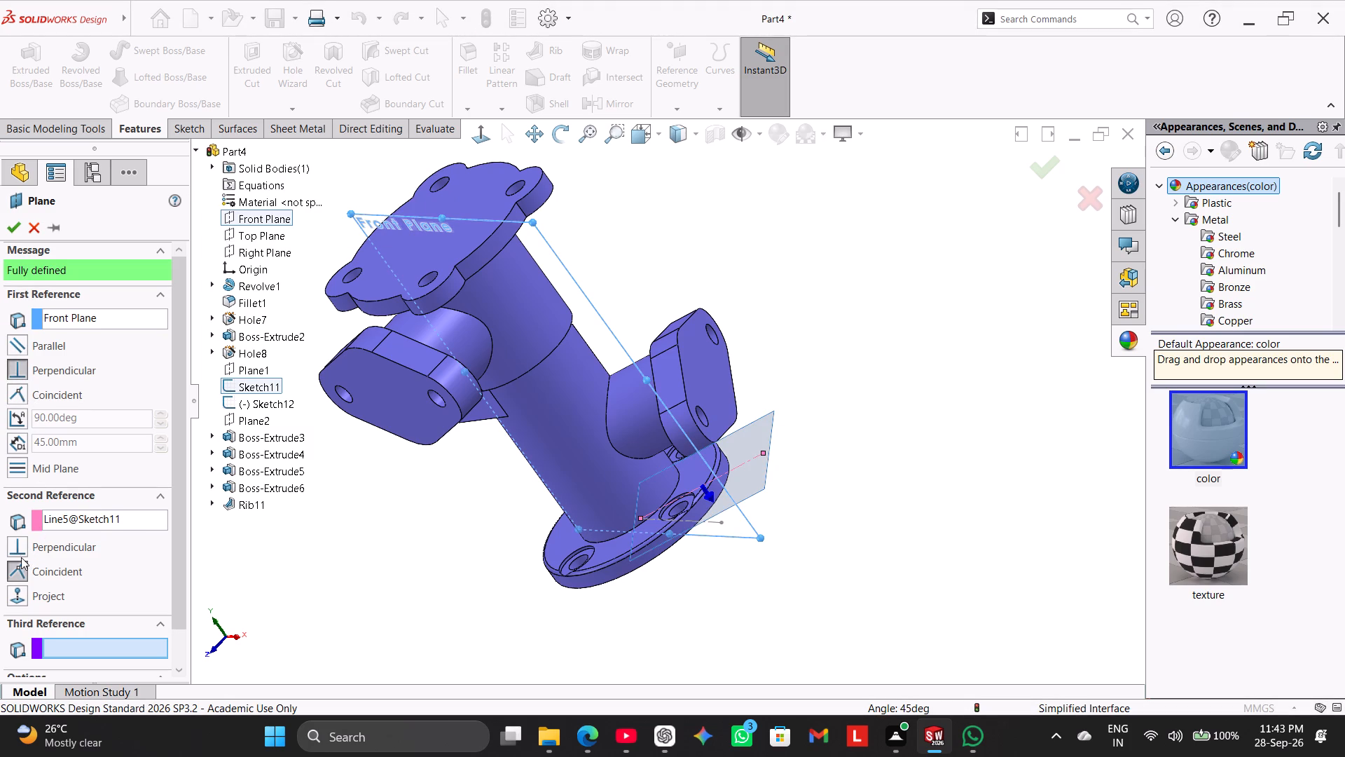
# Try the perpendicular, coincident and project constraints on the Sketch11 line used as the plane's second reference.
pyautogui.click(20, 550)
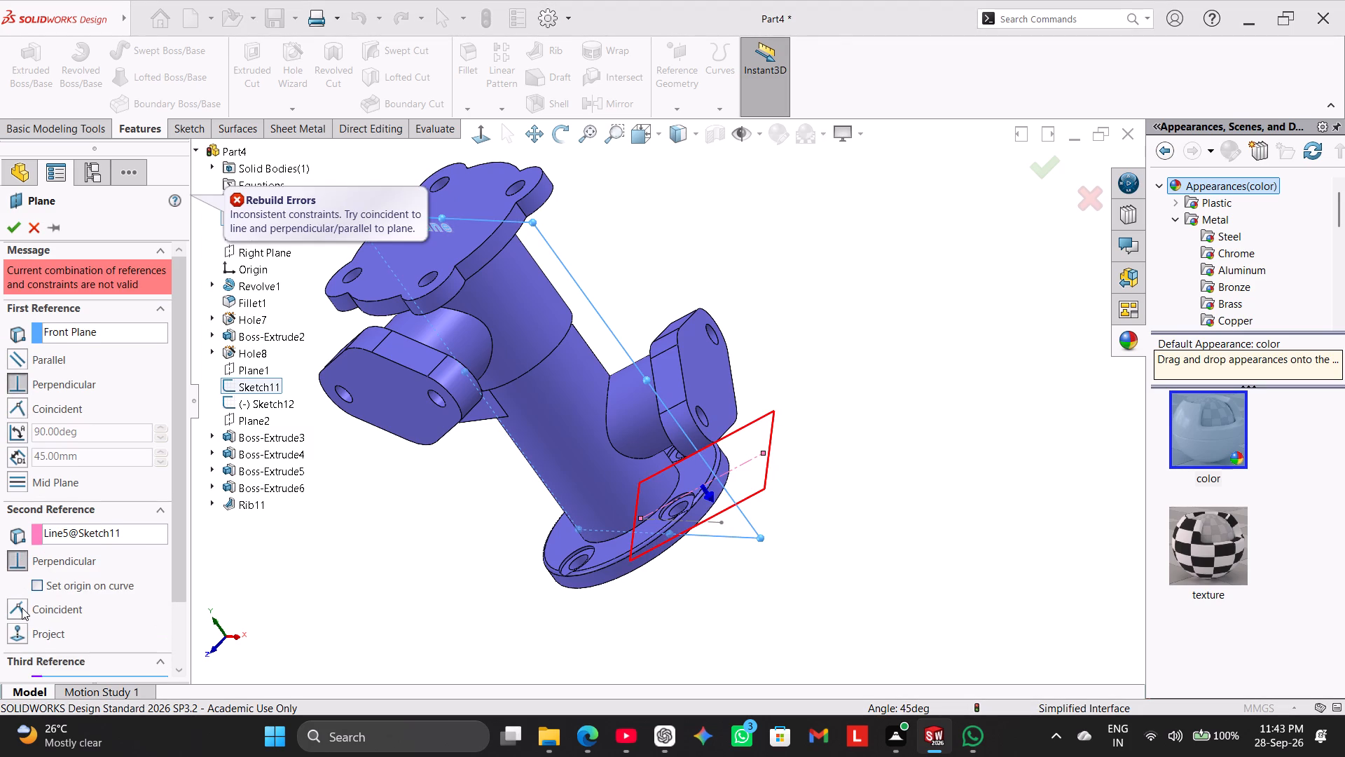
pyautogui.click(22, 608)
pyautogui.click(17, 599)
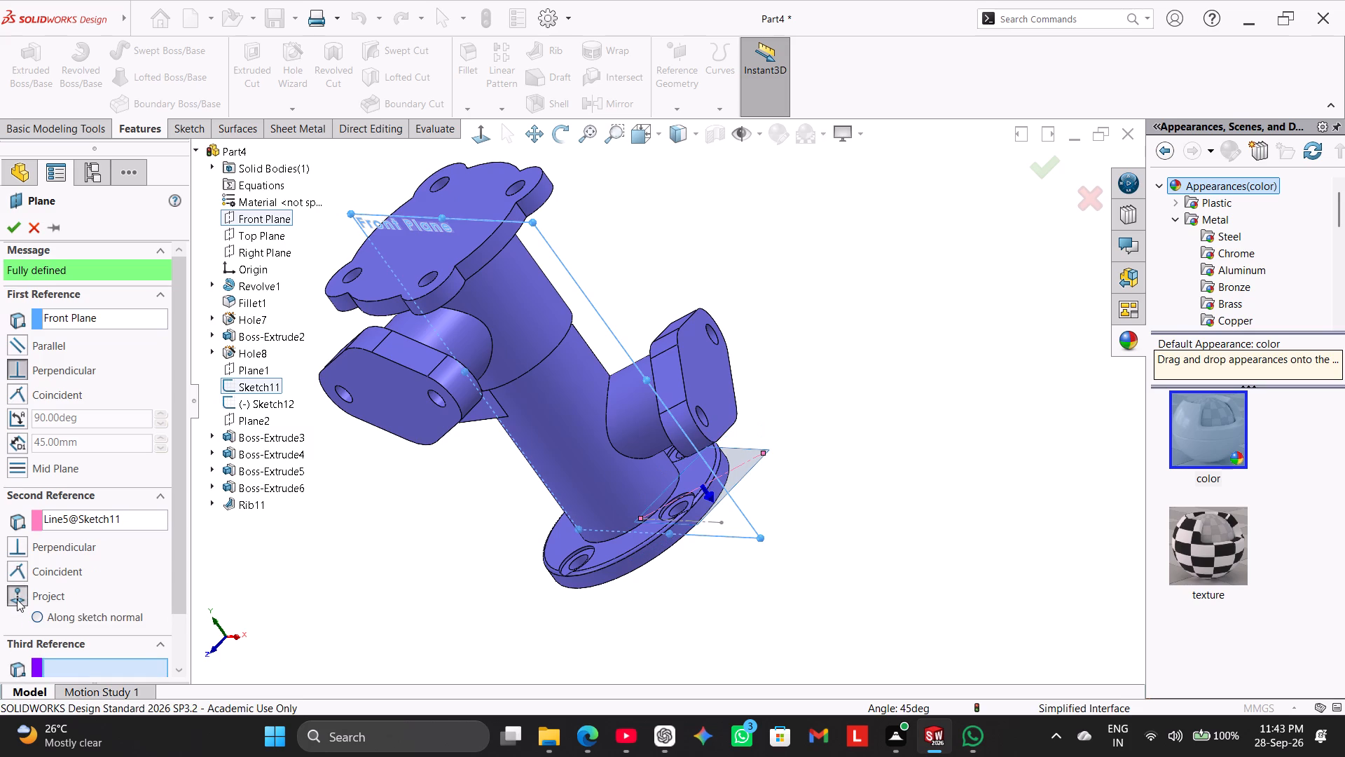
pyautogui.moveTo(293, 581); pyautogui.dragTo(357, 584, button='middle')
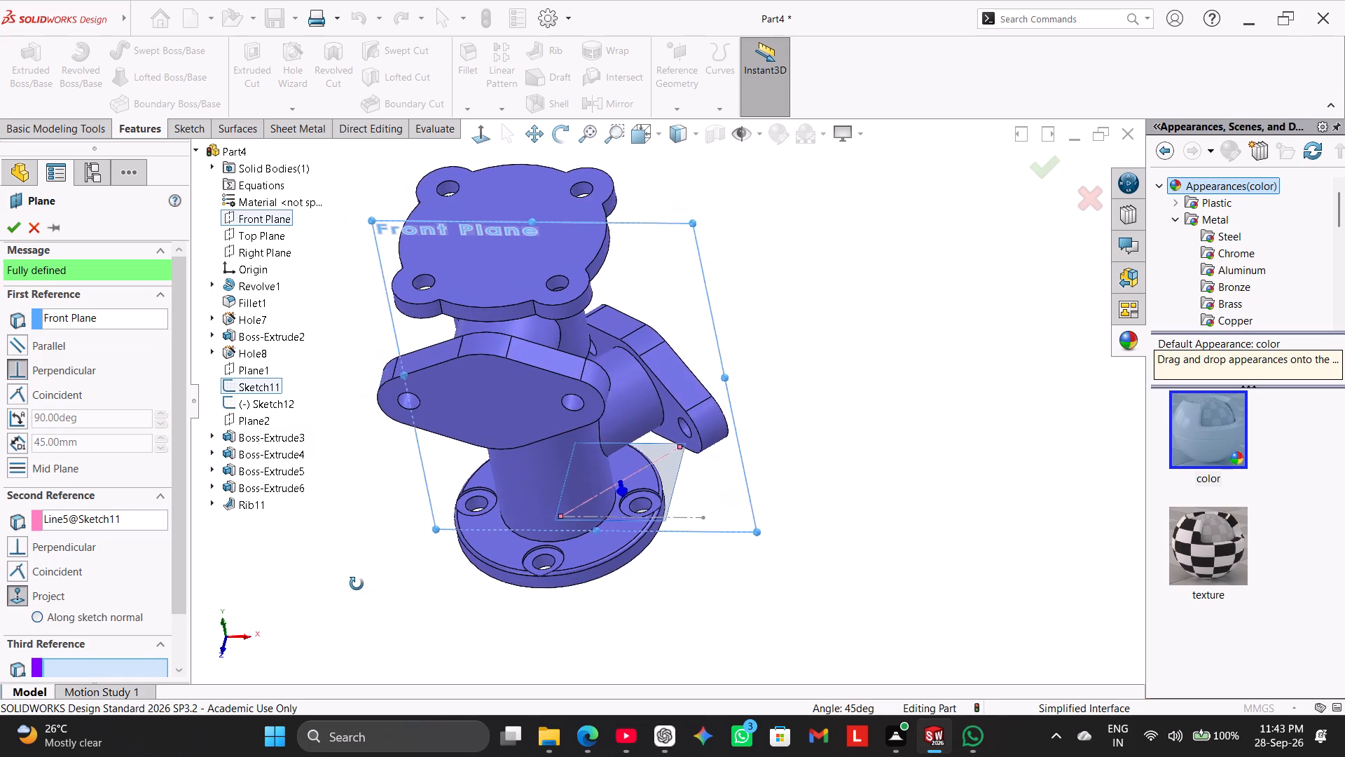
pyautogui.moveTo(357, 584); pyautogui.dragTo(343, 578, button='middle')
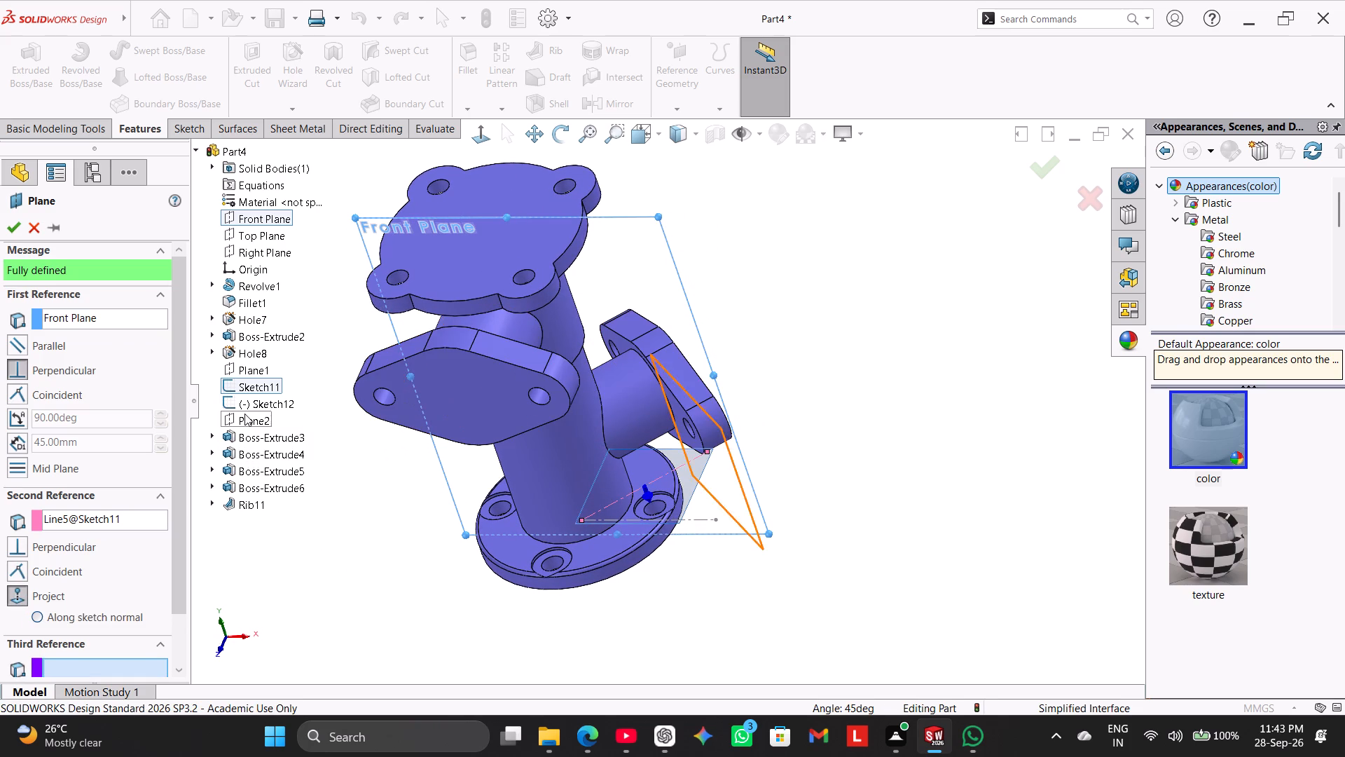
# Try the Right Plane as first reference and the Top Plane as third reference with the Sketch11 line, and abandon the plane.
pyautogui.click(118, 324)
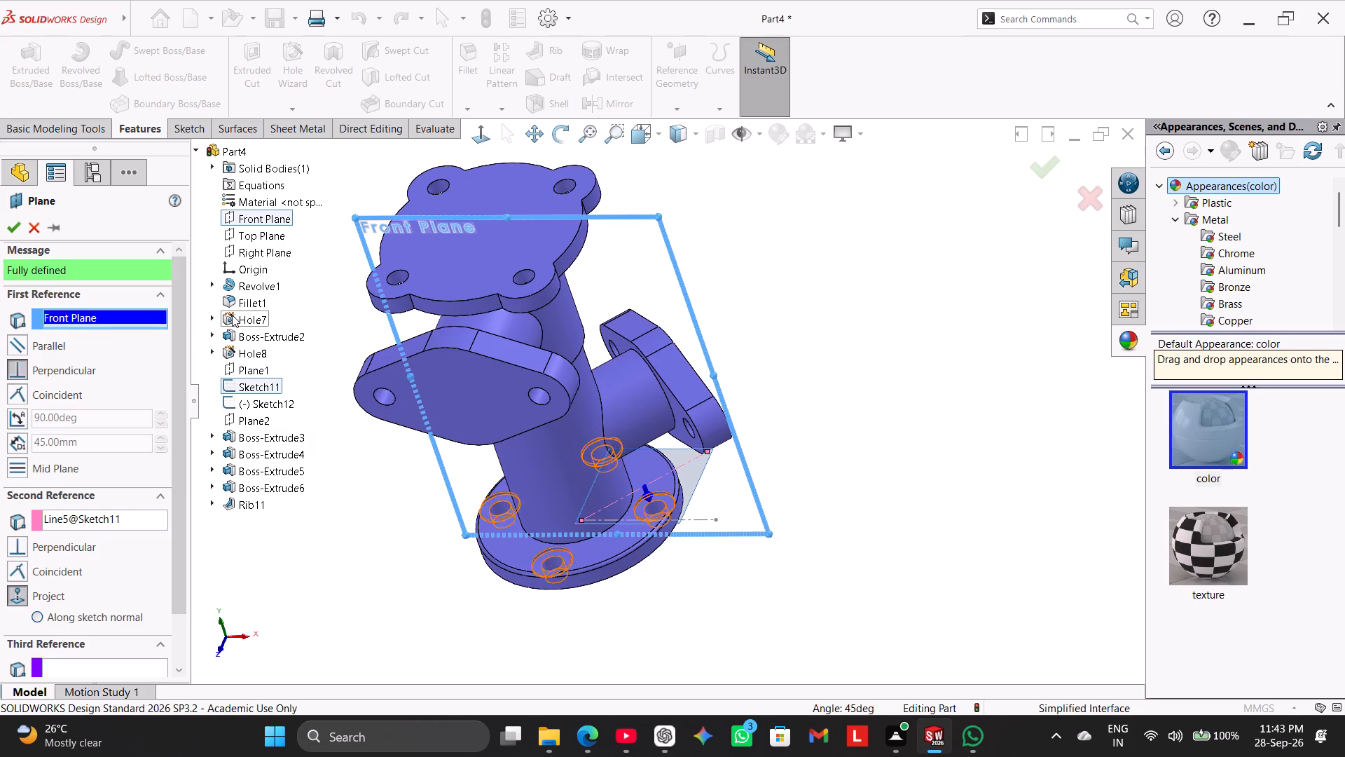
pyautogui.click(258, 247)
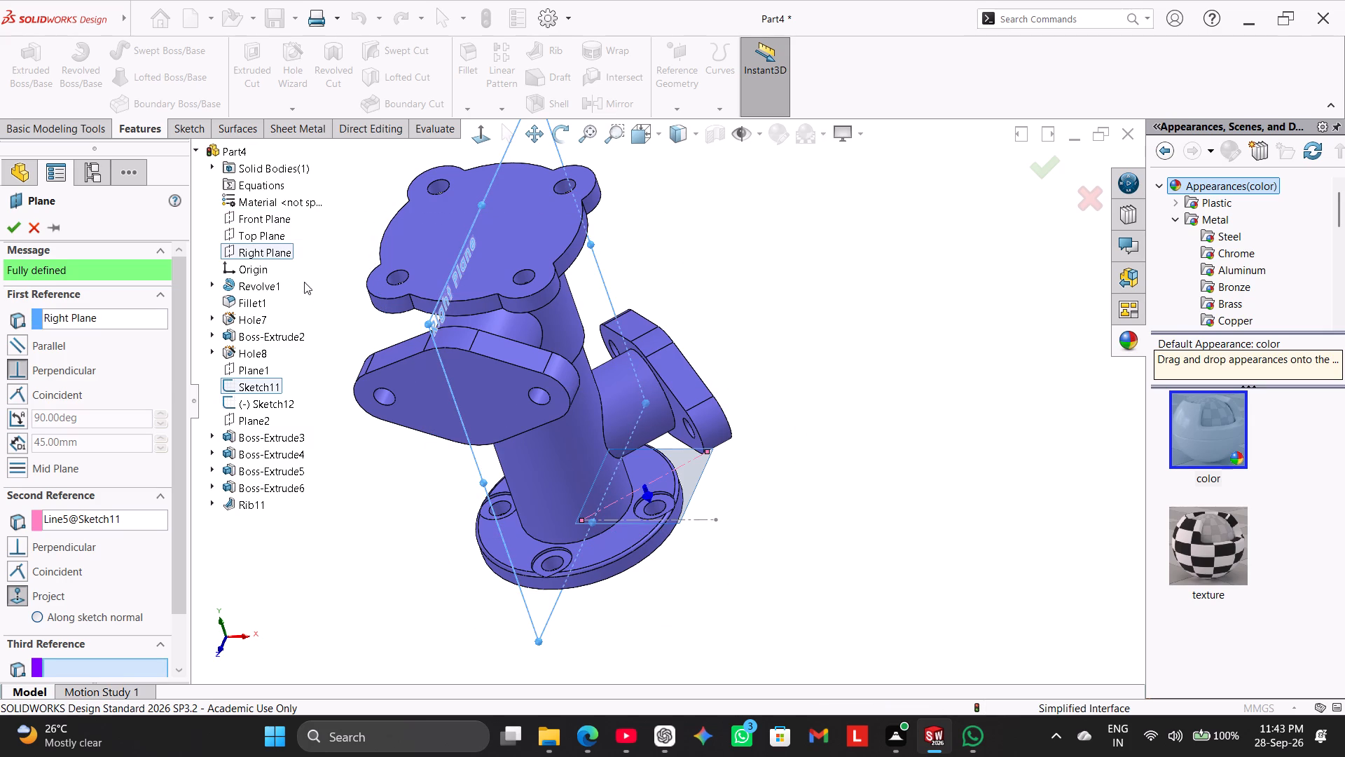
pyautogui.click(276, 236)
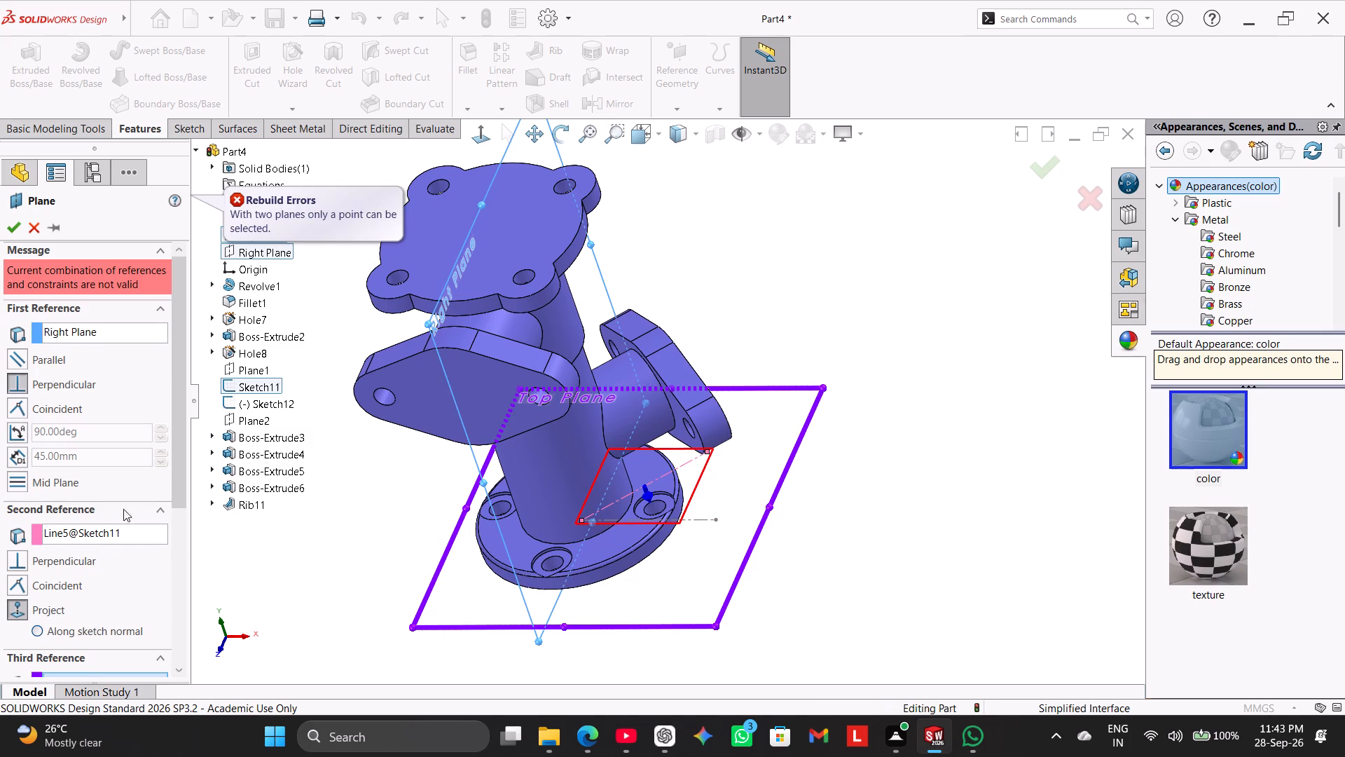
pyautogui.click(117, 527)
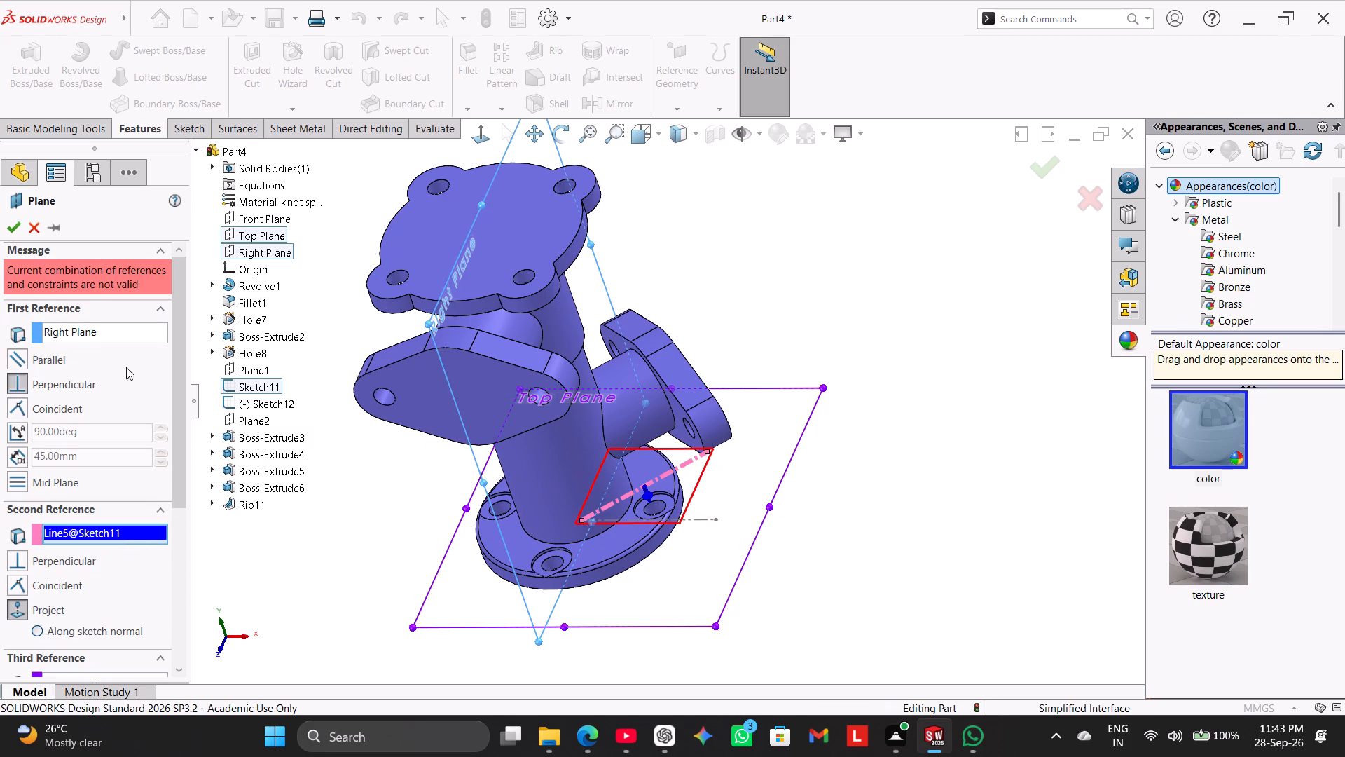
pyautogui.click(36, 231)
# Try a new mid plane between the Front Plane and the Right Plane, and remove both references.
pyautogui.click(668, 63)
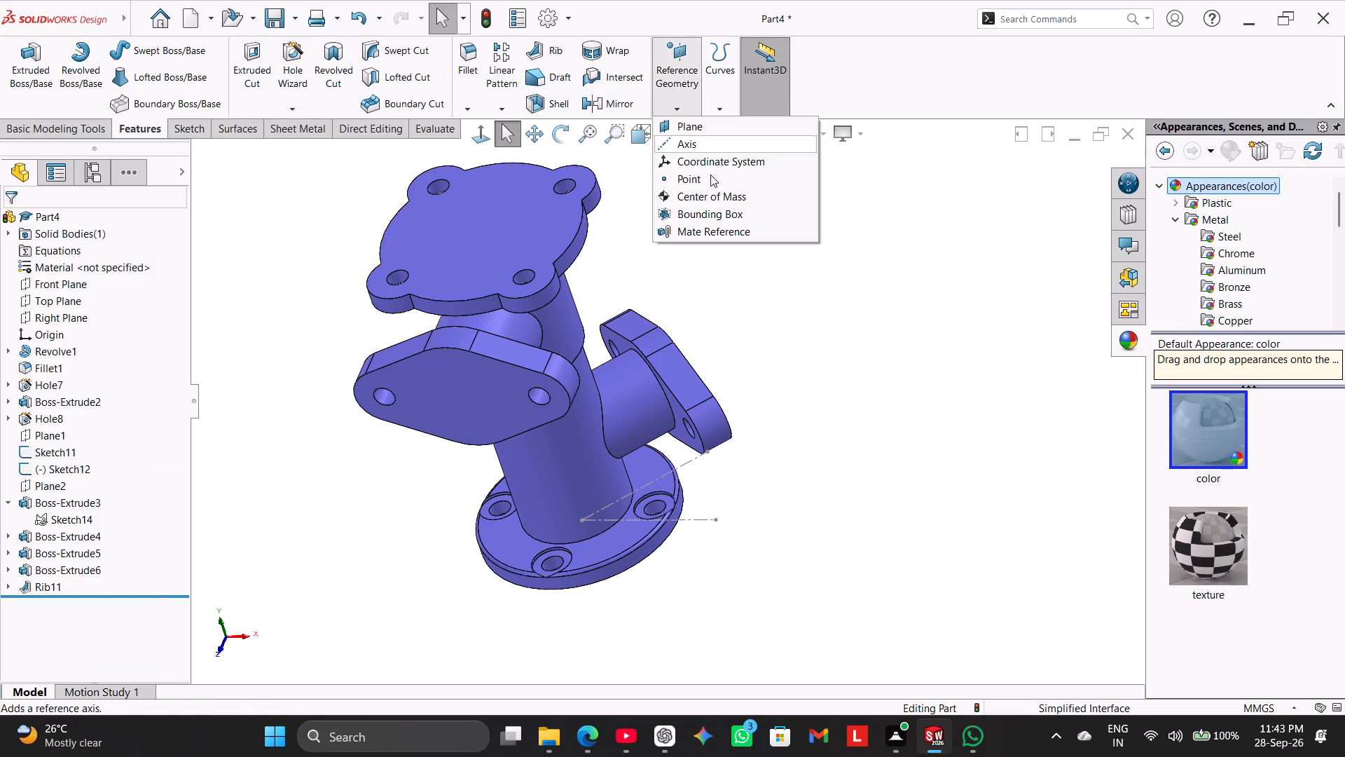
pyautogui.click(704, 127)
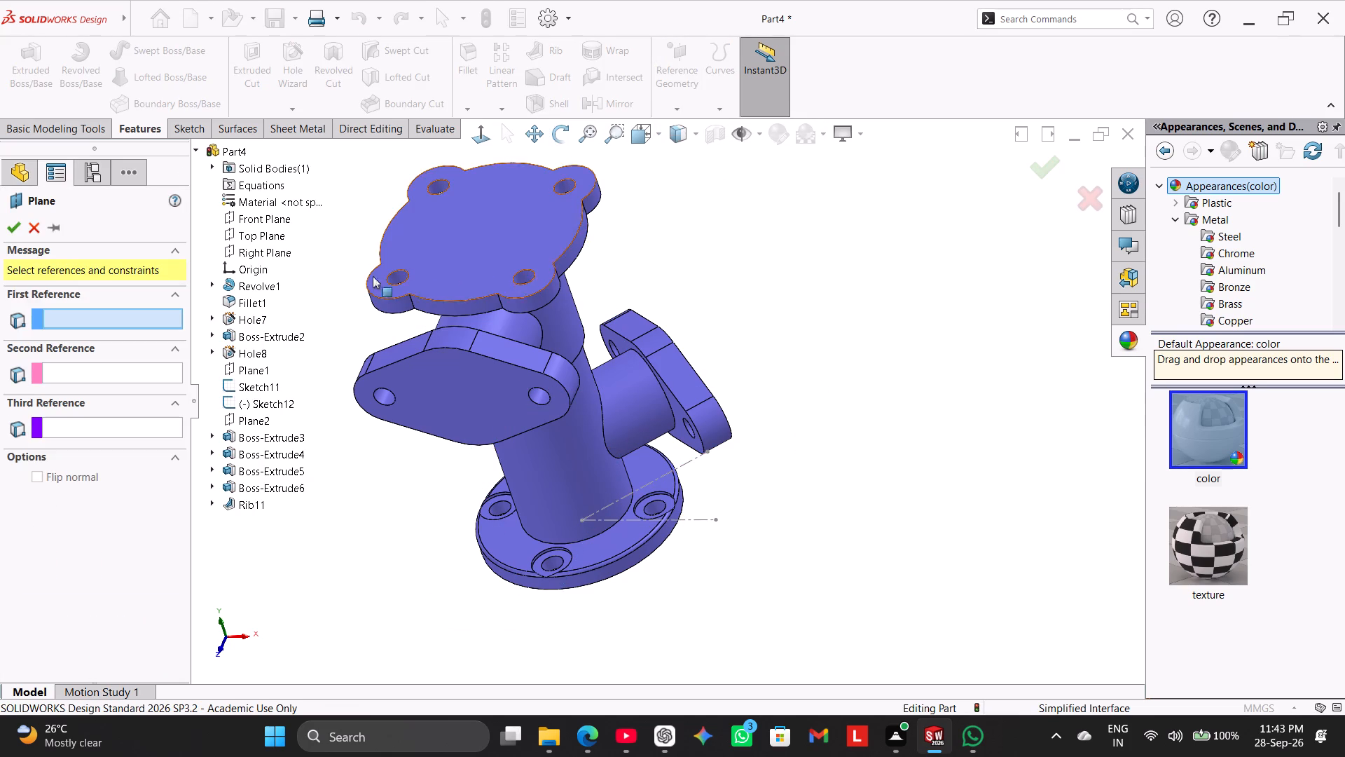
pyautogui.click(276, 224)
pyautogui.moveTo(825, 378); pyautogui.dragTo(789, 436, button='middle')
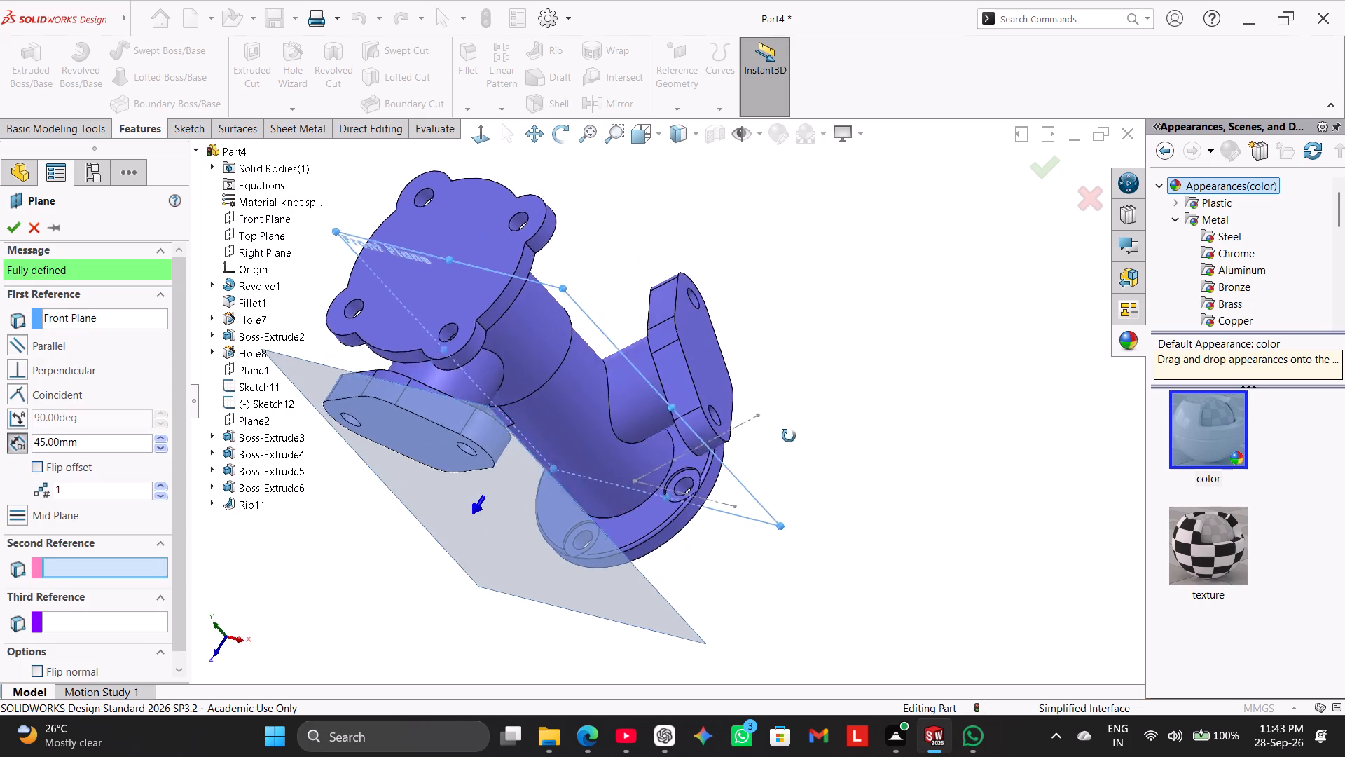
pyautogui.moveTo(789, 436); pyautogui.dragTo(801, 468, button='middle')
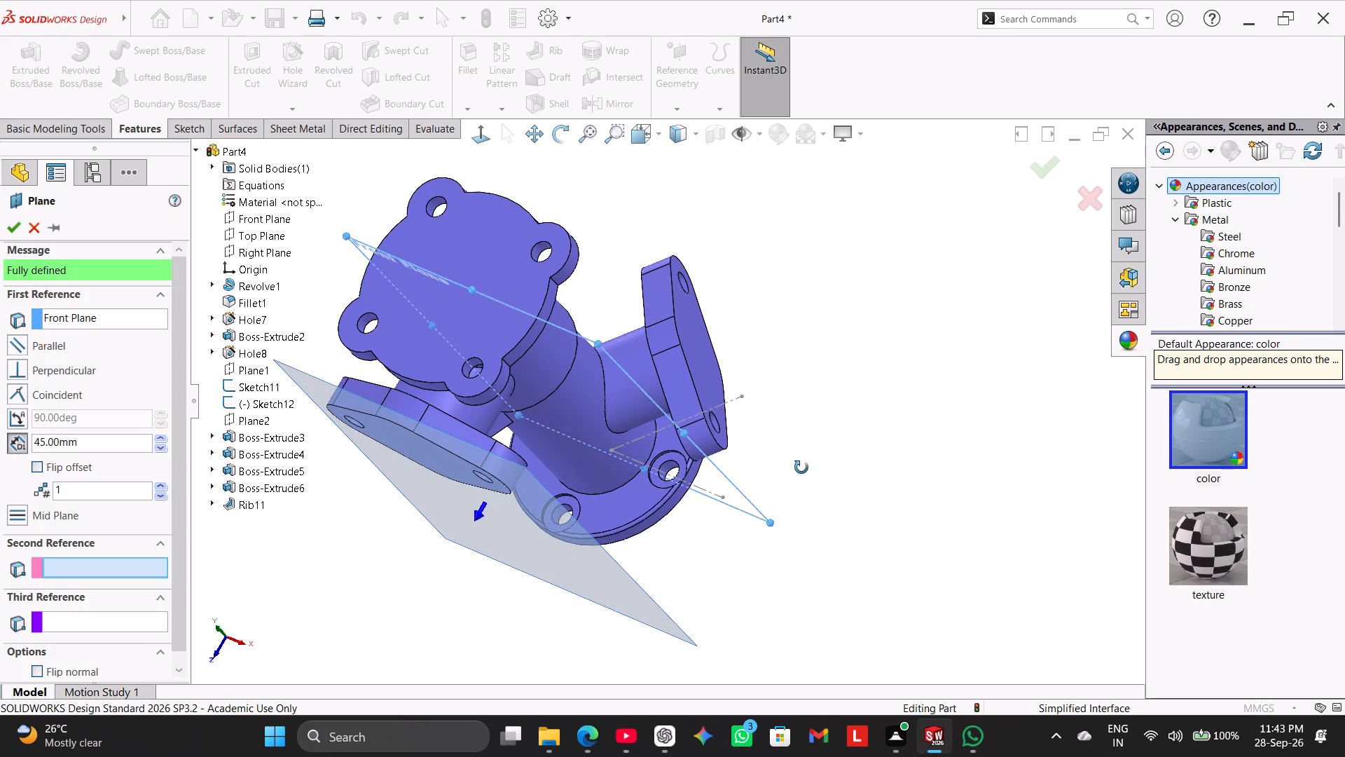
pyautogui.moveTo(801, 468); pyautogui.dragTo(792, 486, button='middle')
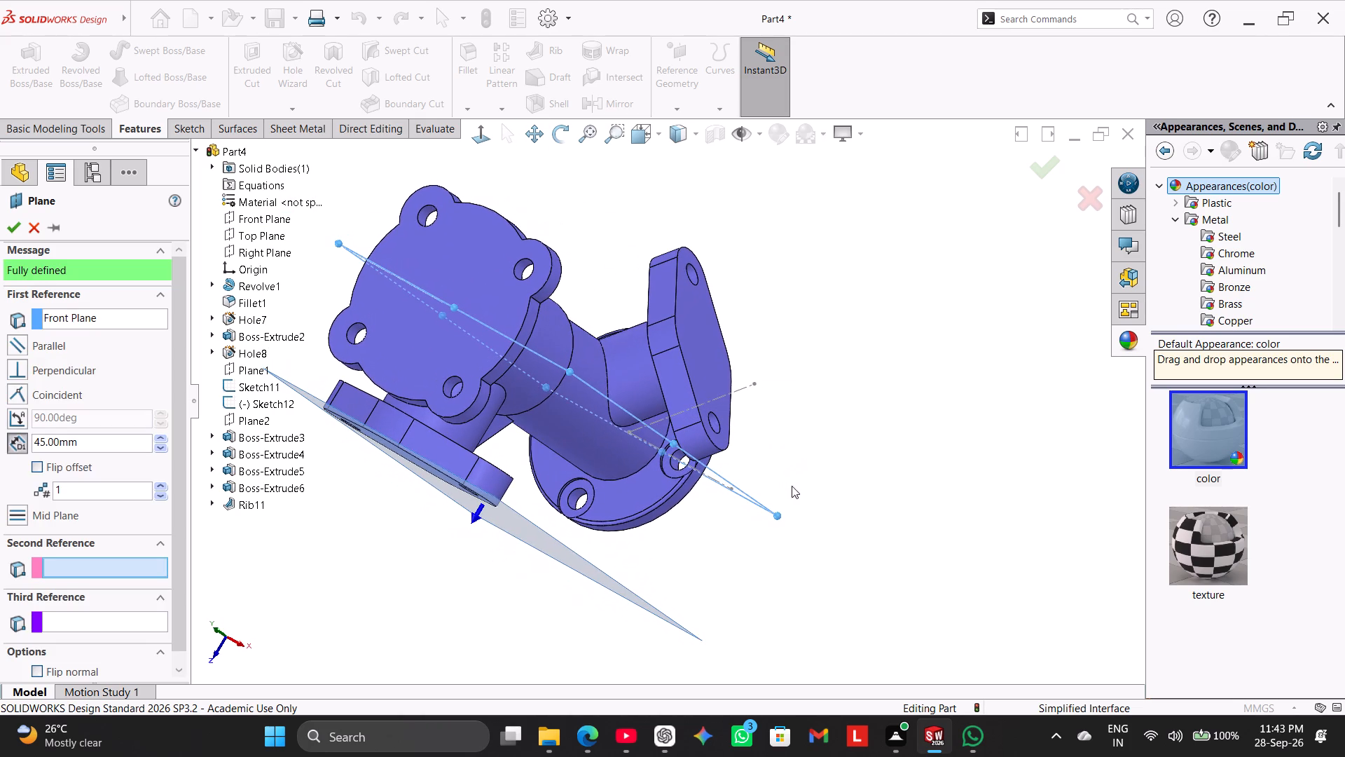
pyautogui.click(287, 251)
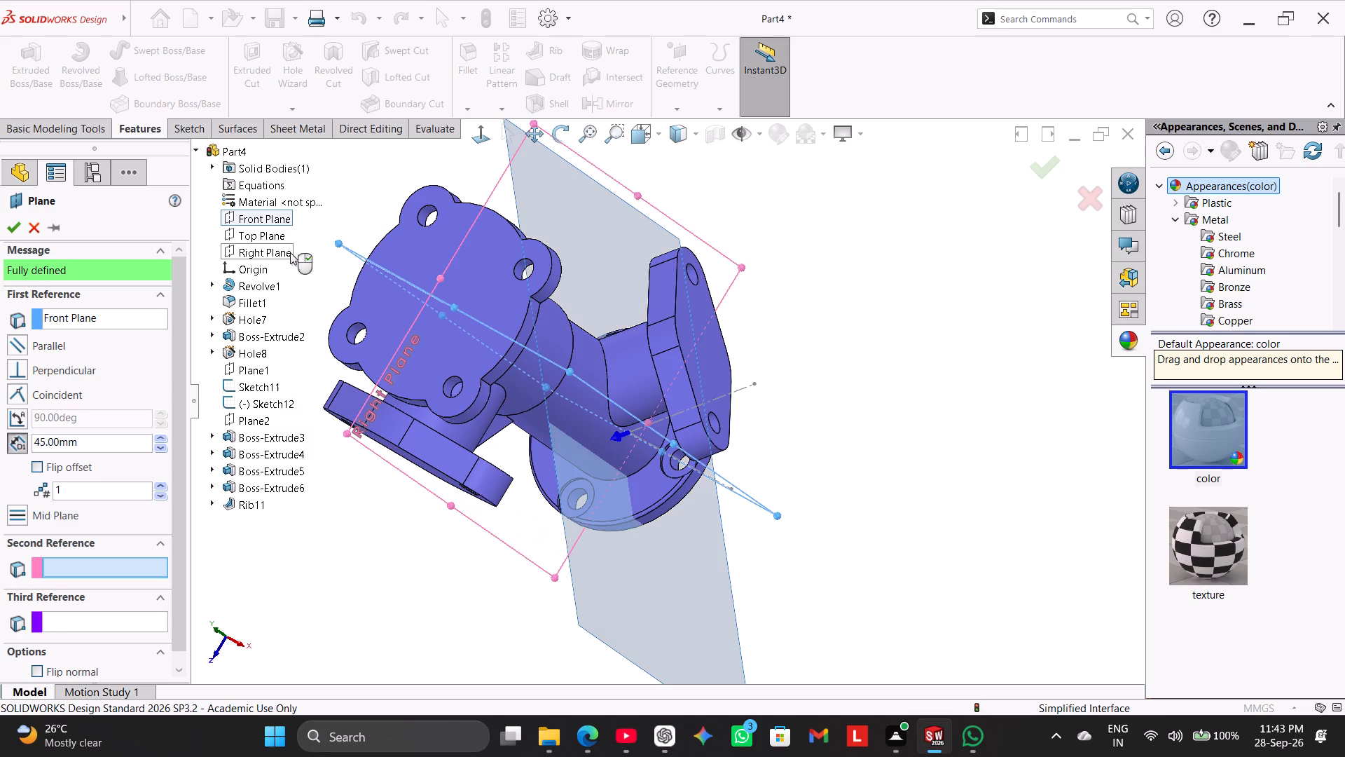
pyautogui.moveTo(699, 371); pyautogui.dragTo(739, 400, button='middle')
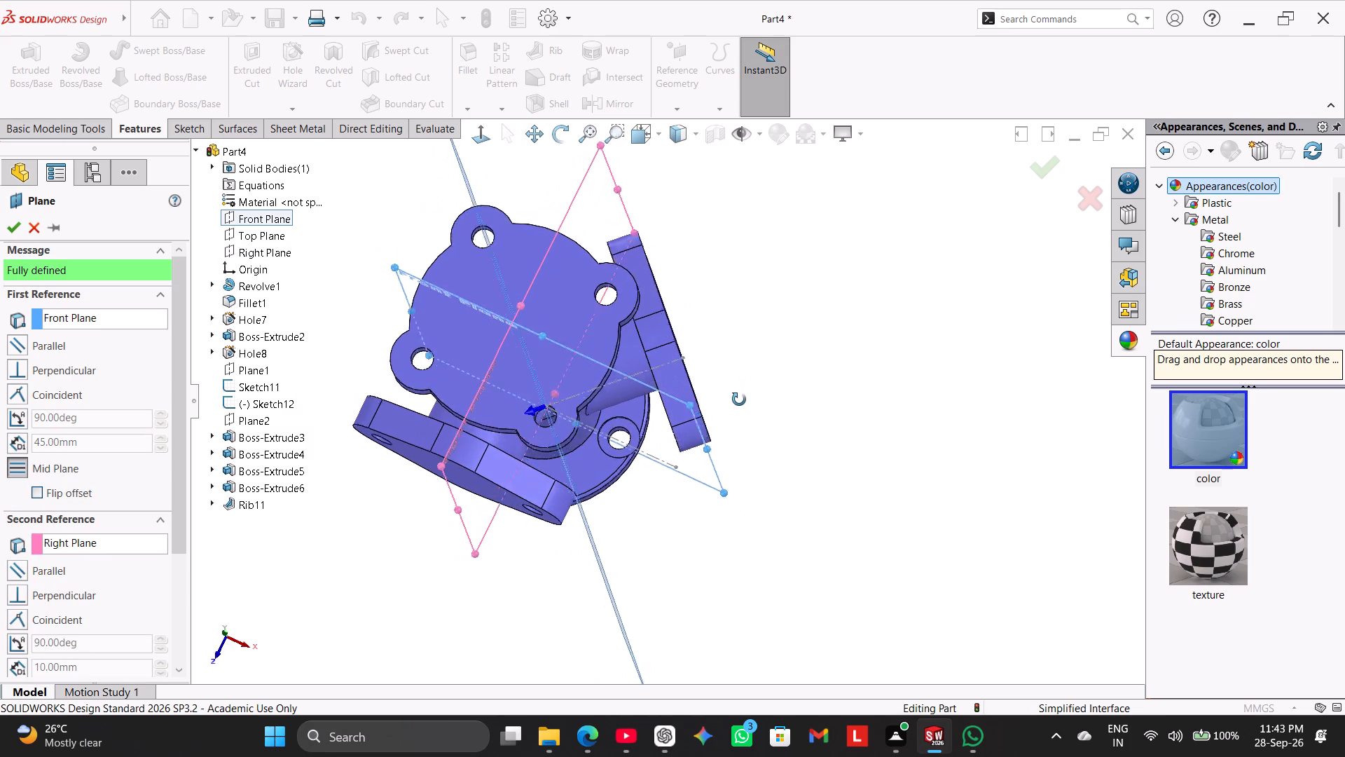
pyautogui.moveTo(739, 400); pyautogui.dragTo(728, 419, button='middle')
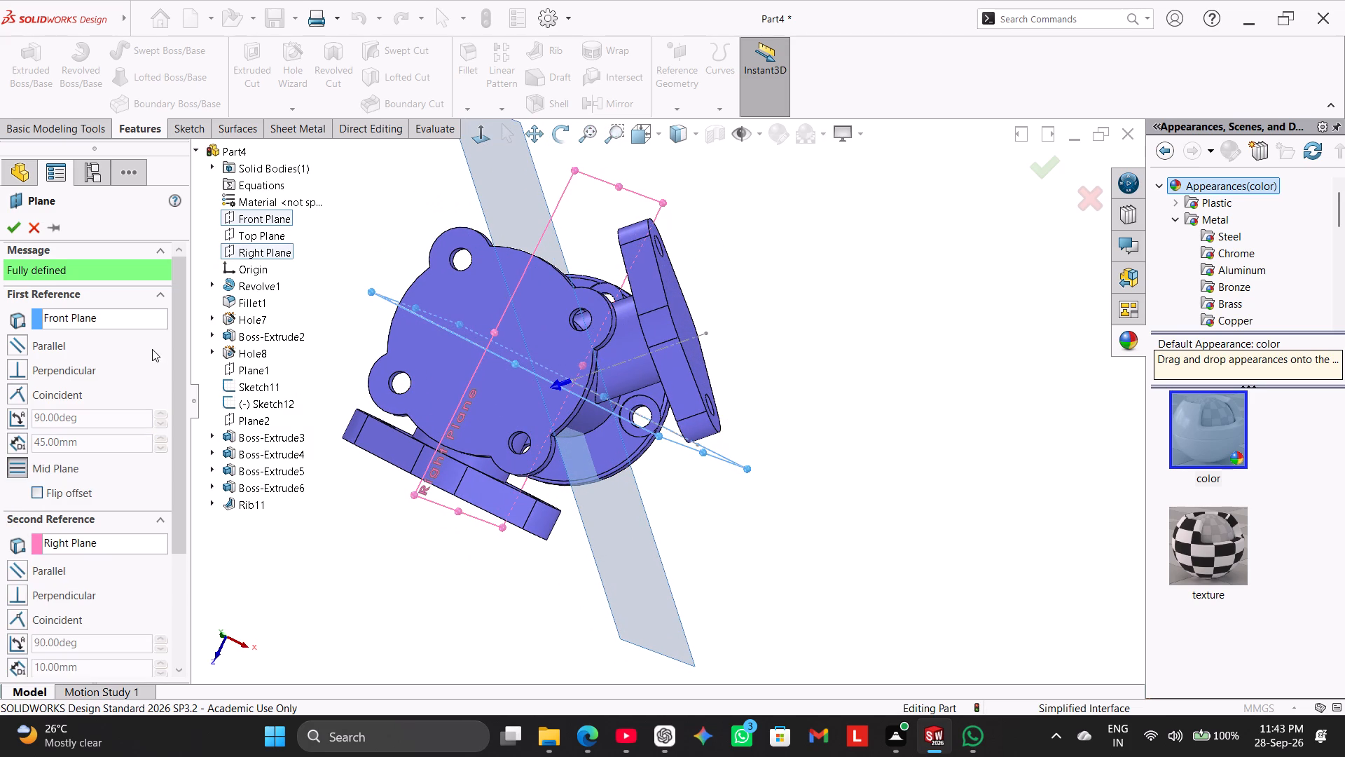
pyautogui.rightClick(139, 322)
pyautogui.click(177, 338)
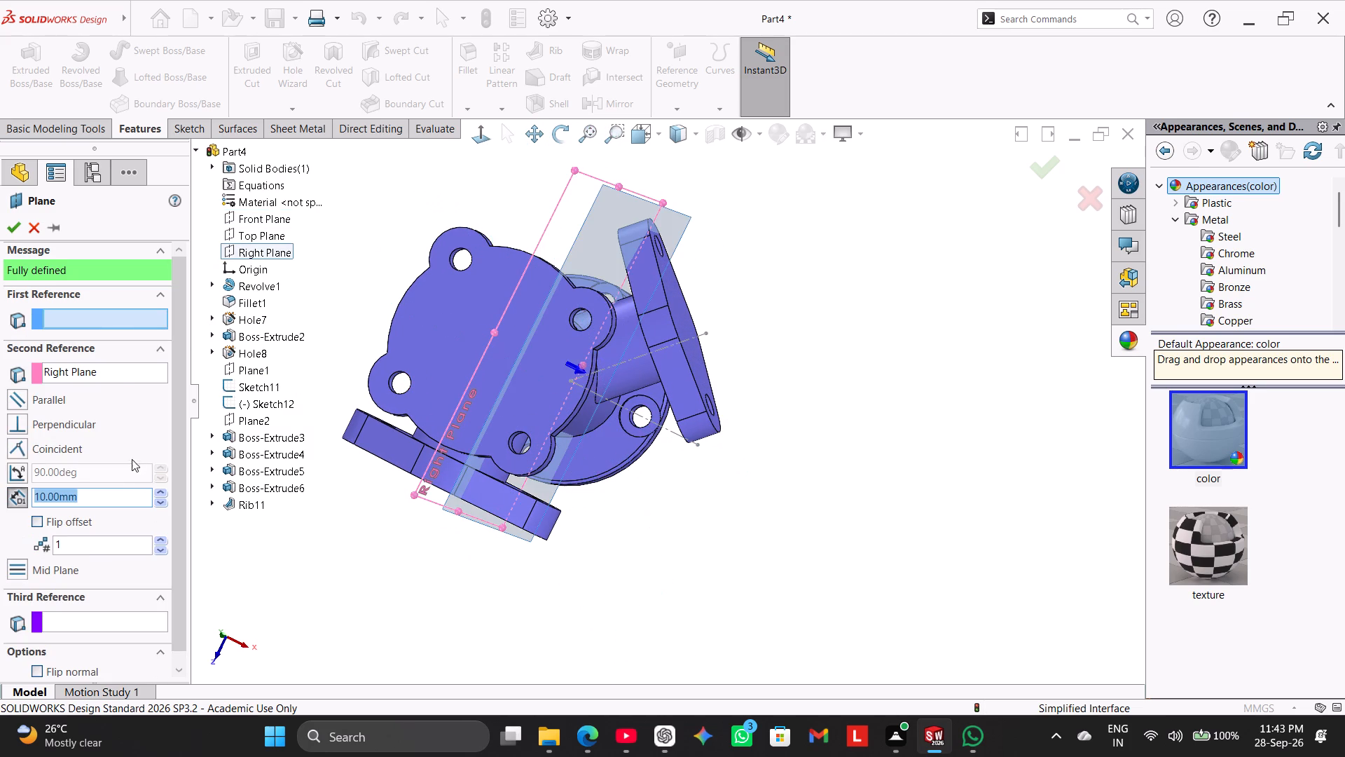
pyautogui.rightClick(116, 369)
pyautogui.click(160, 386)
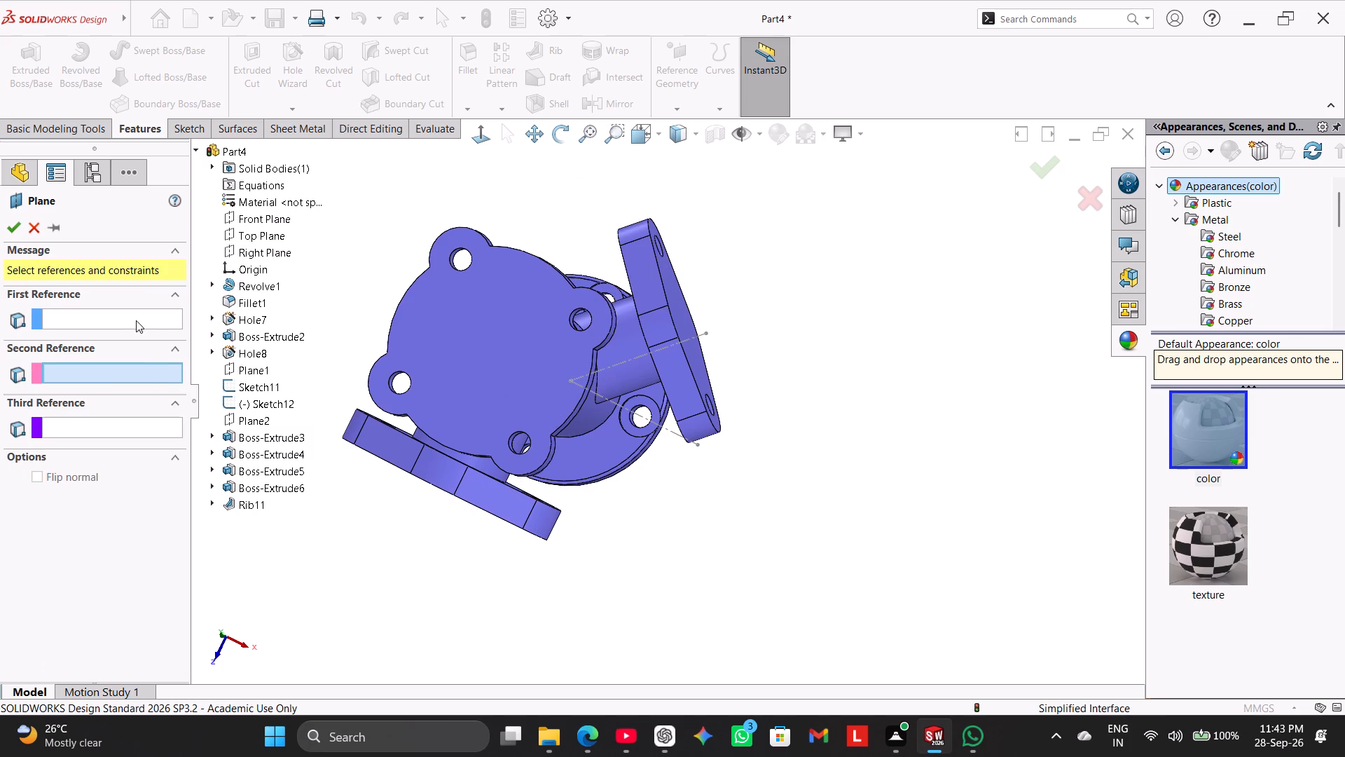
# Define the reference plane perpendicular to the Right Plane and coincident with the Sketch11 line under the side flange.
pyautogui.click(135, 318)
pyautogui.click(251, 254)
pyautogui.moveTo(472, 436); pyautogui.dragTo(477, 409, button='middle')
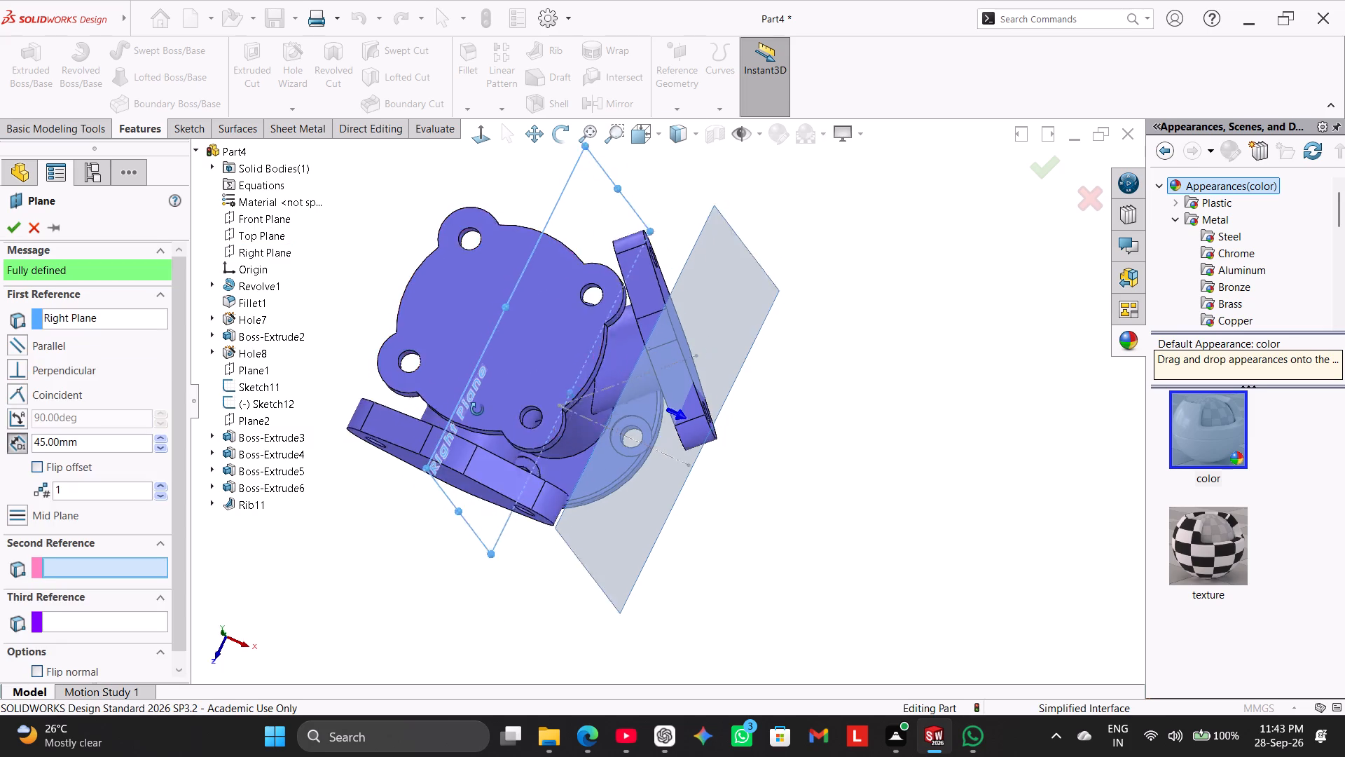
pyautogui.moveTo(477, 409); pyautogui.dragTo(485, 309, button='middle')
pyautogui.scroll(-5, 587, 483)
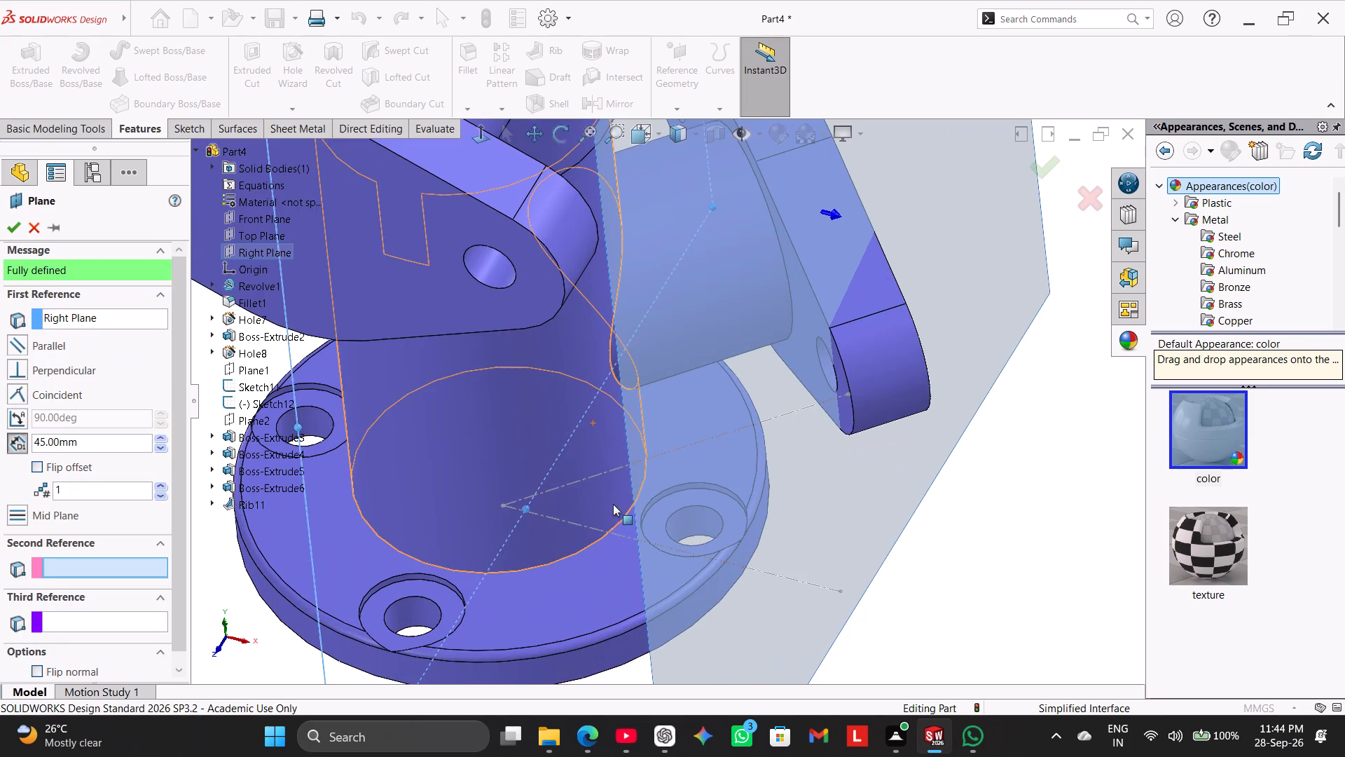
pyautogui.click(592, 477)
pyautogui.scroll(3, 592, 524)
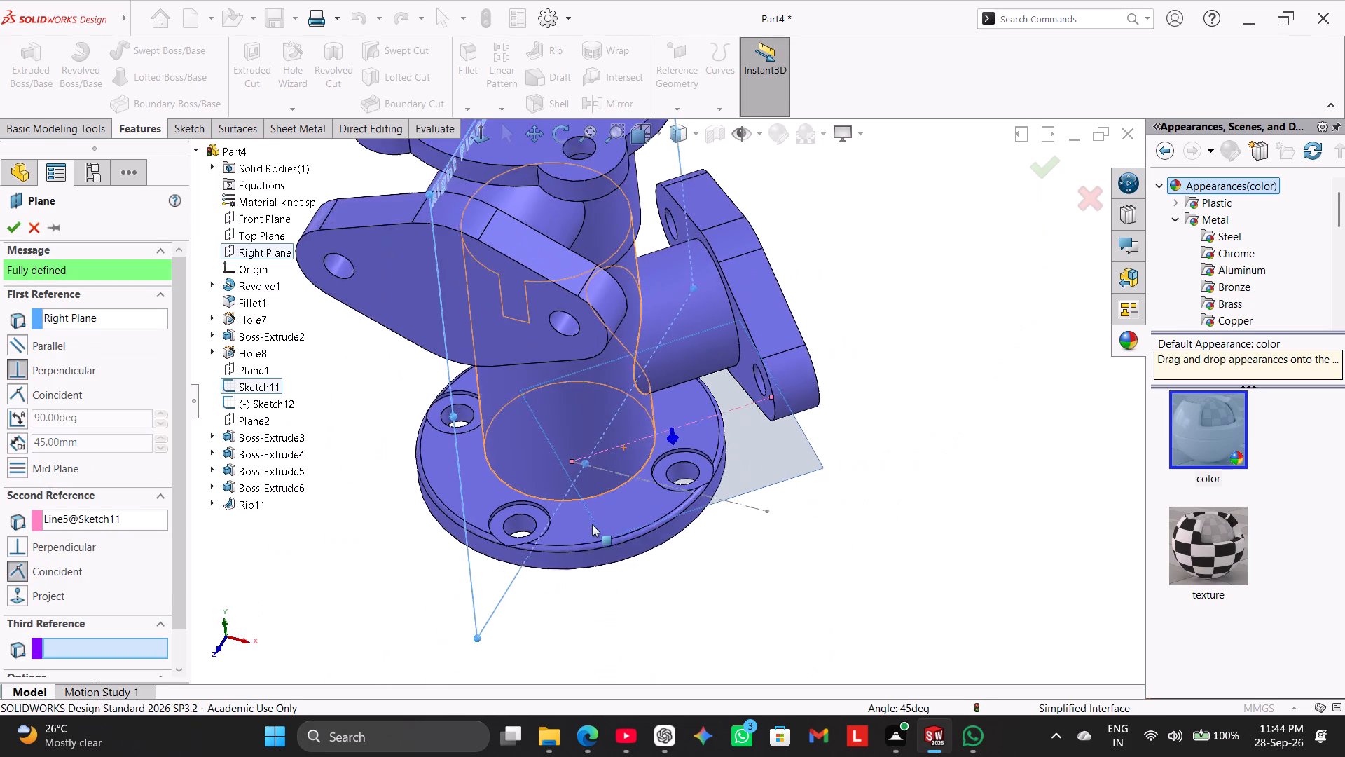
pyautogui.scroll(2, 592, 524)
pyautogui.moveTo(684, 564); pyautogui.dragTo(656, 566, button='middle')
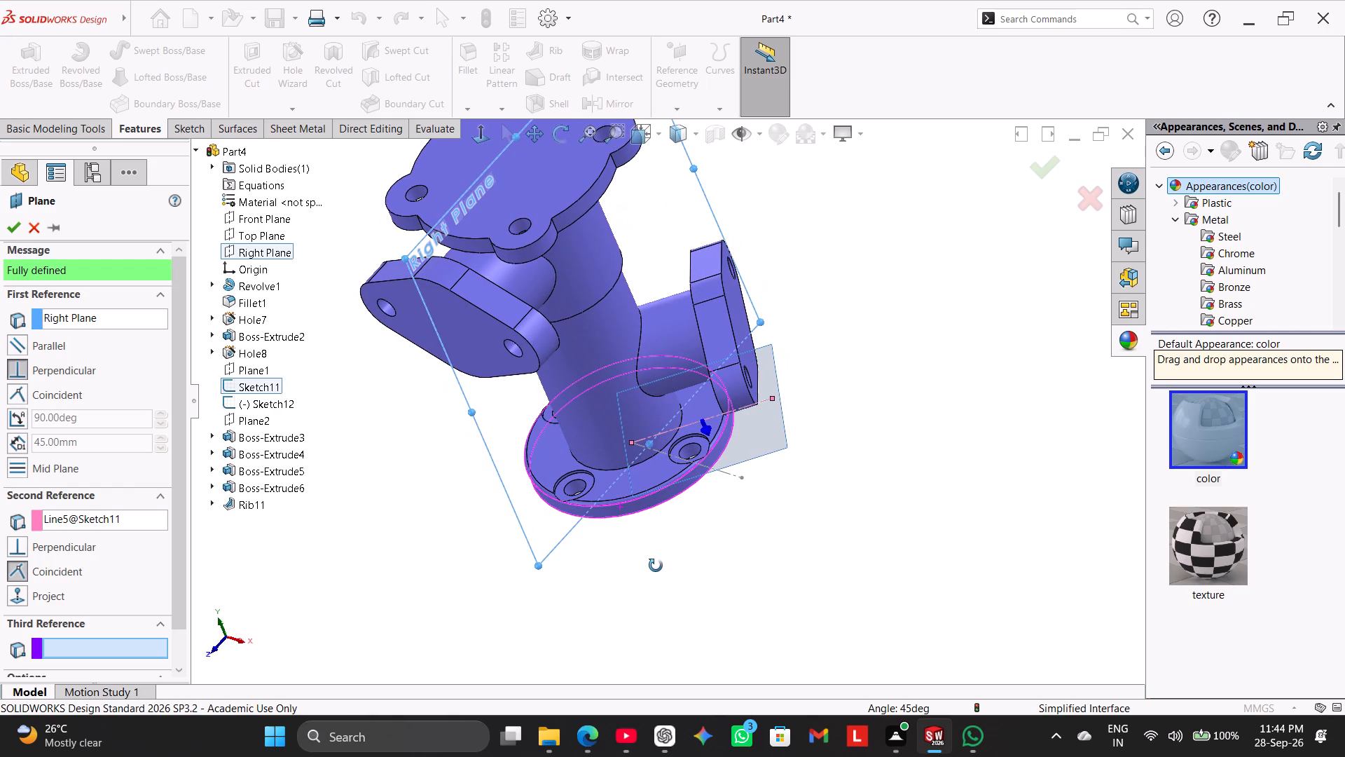
pyautogui.moveTo(656, 566); pyautogui.dragTo(661, 548, button='middle')
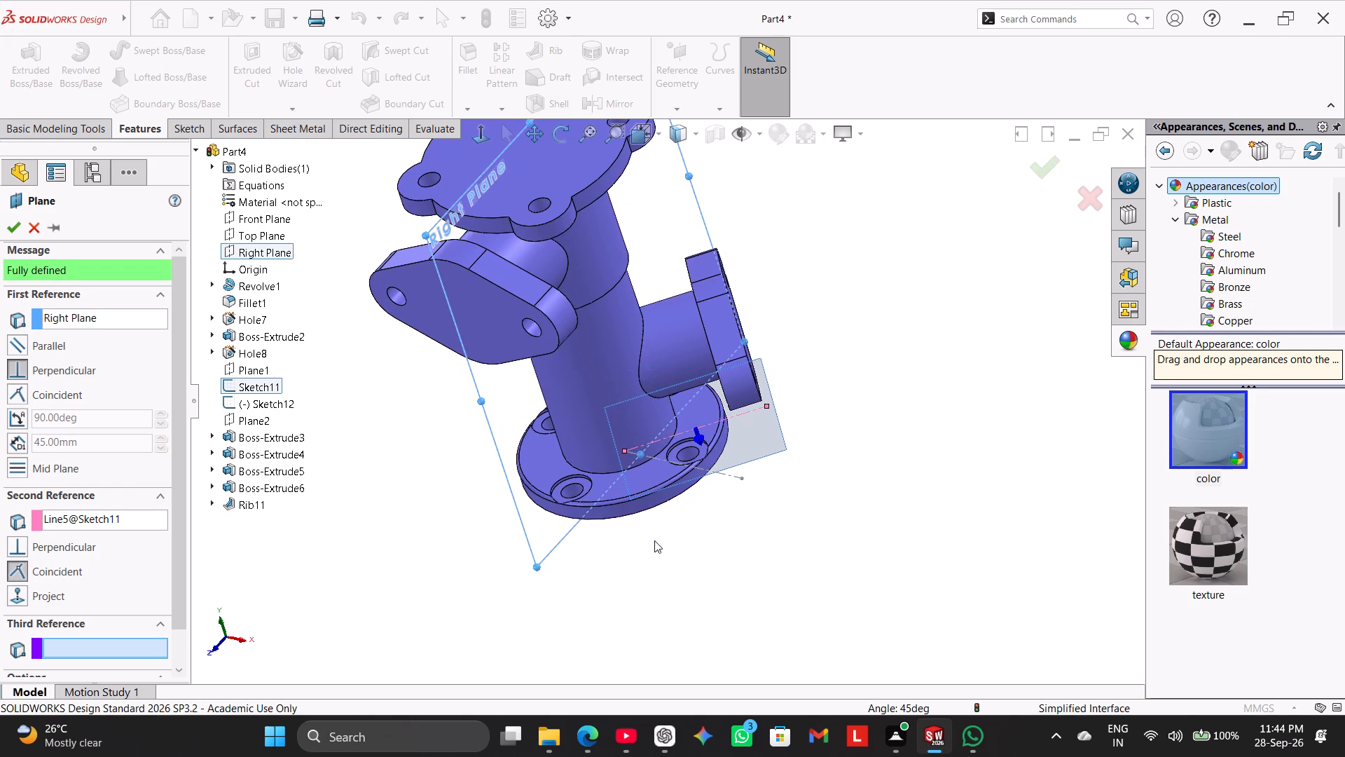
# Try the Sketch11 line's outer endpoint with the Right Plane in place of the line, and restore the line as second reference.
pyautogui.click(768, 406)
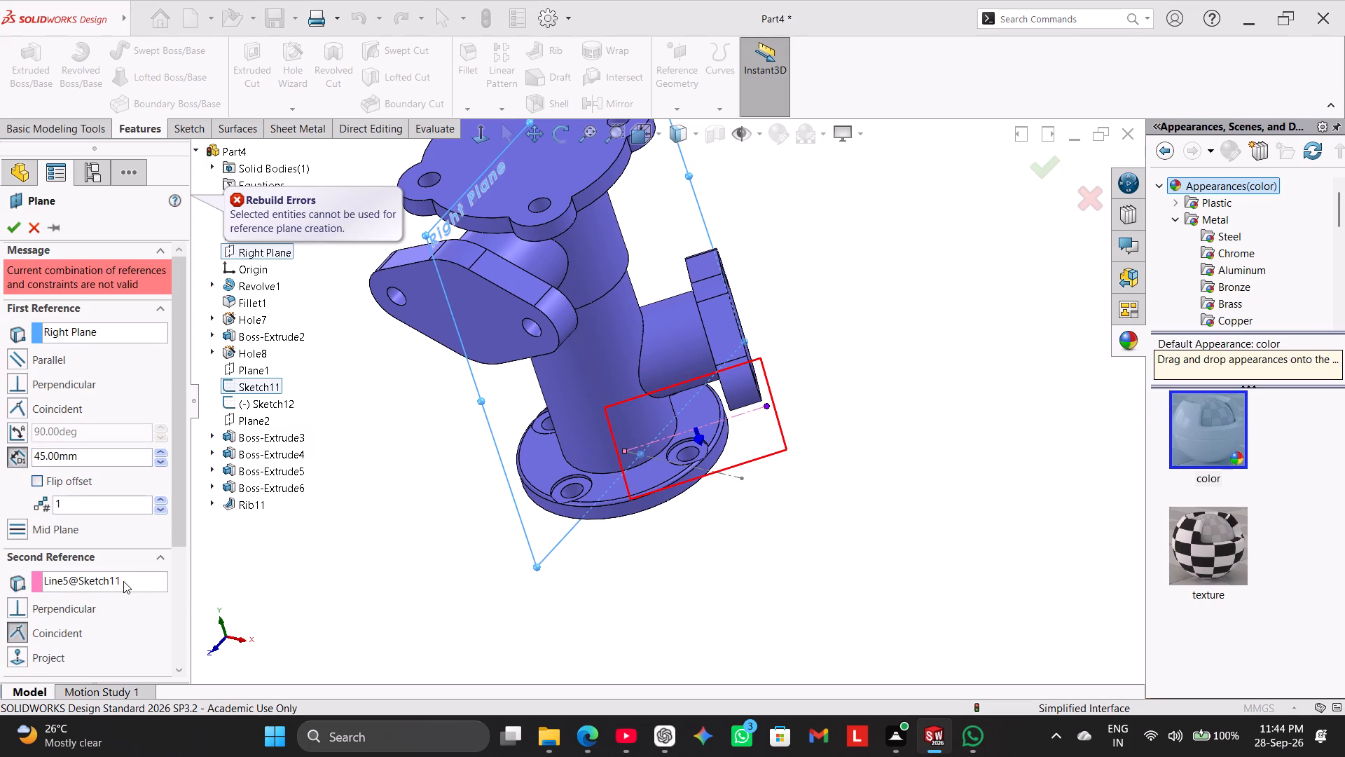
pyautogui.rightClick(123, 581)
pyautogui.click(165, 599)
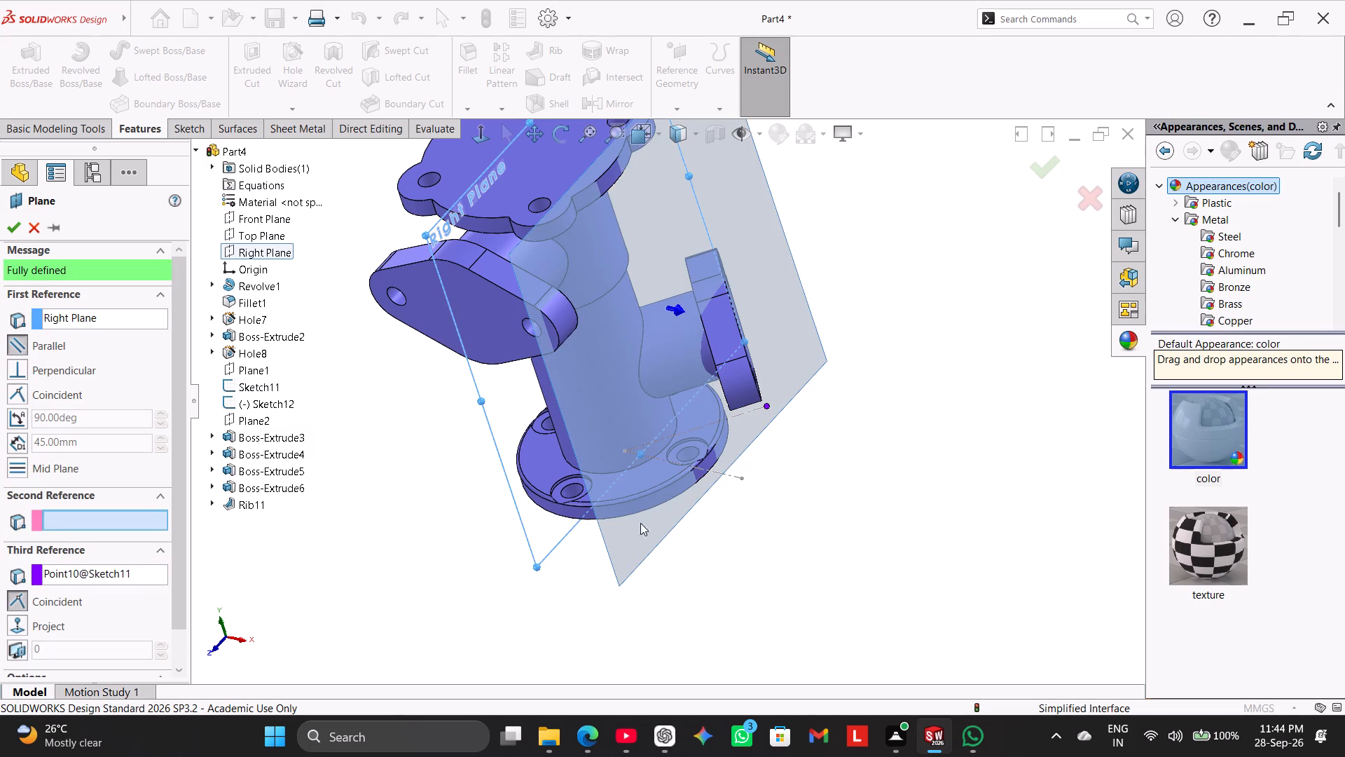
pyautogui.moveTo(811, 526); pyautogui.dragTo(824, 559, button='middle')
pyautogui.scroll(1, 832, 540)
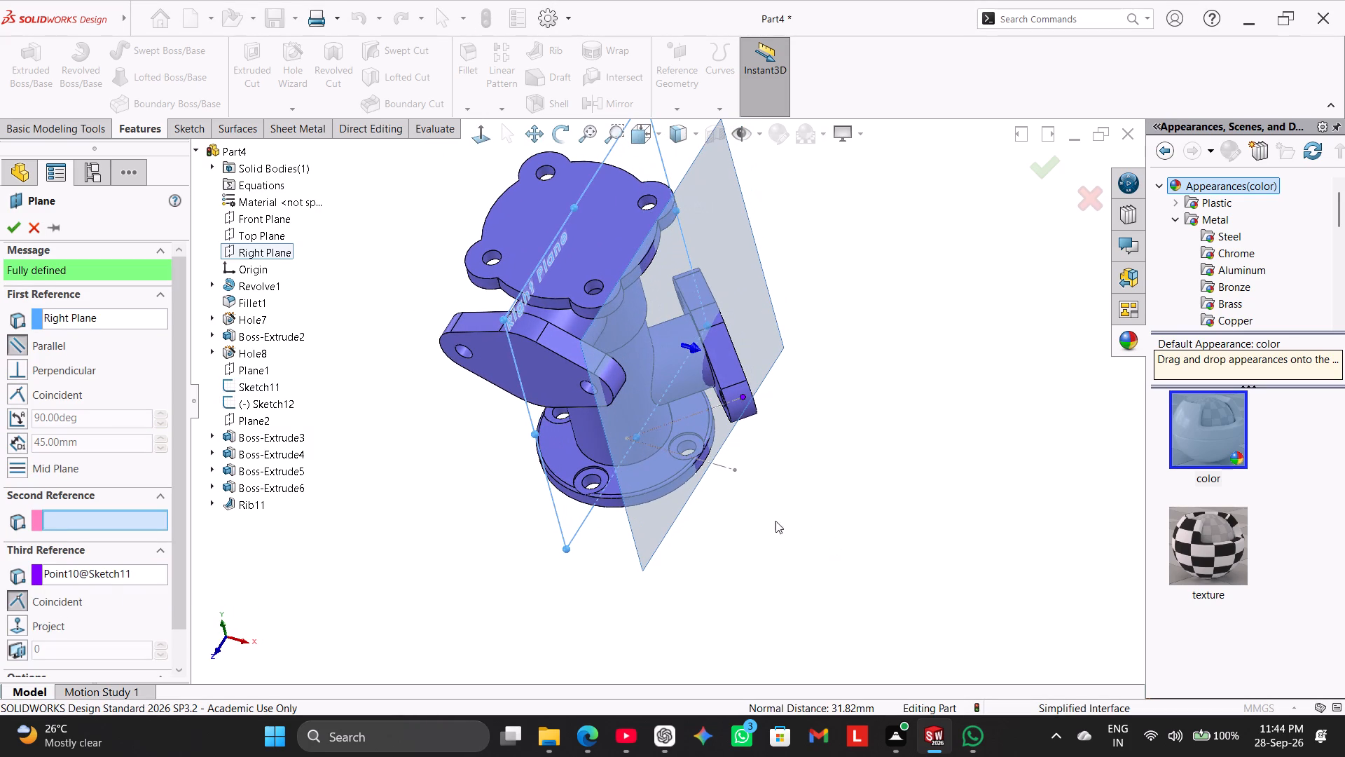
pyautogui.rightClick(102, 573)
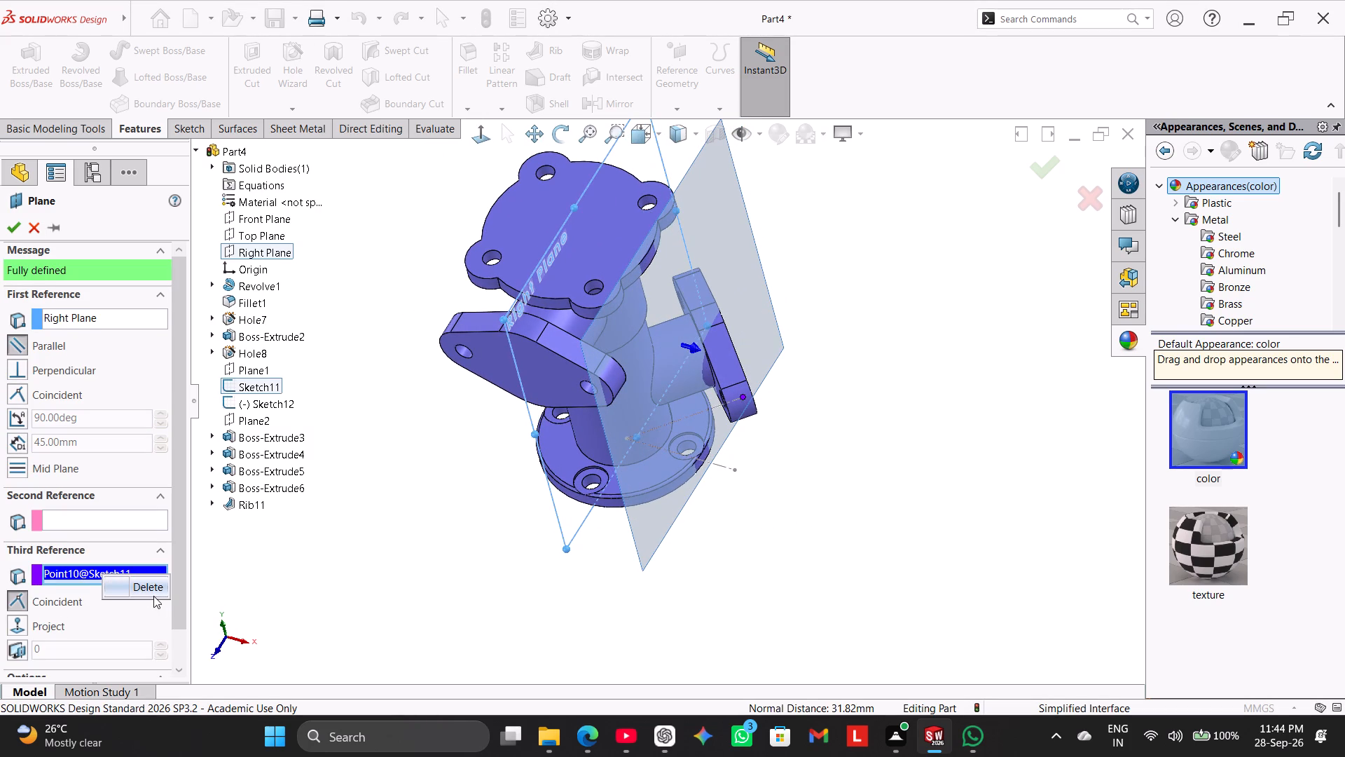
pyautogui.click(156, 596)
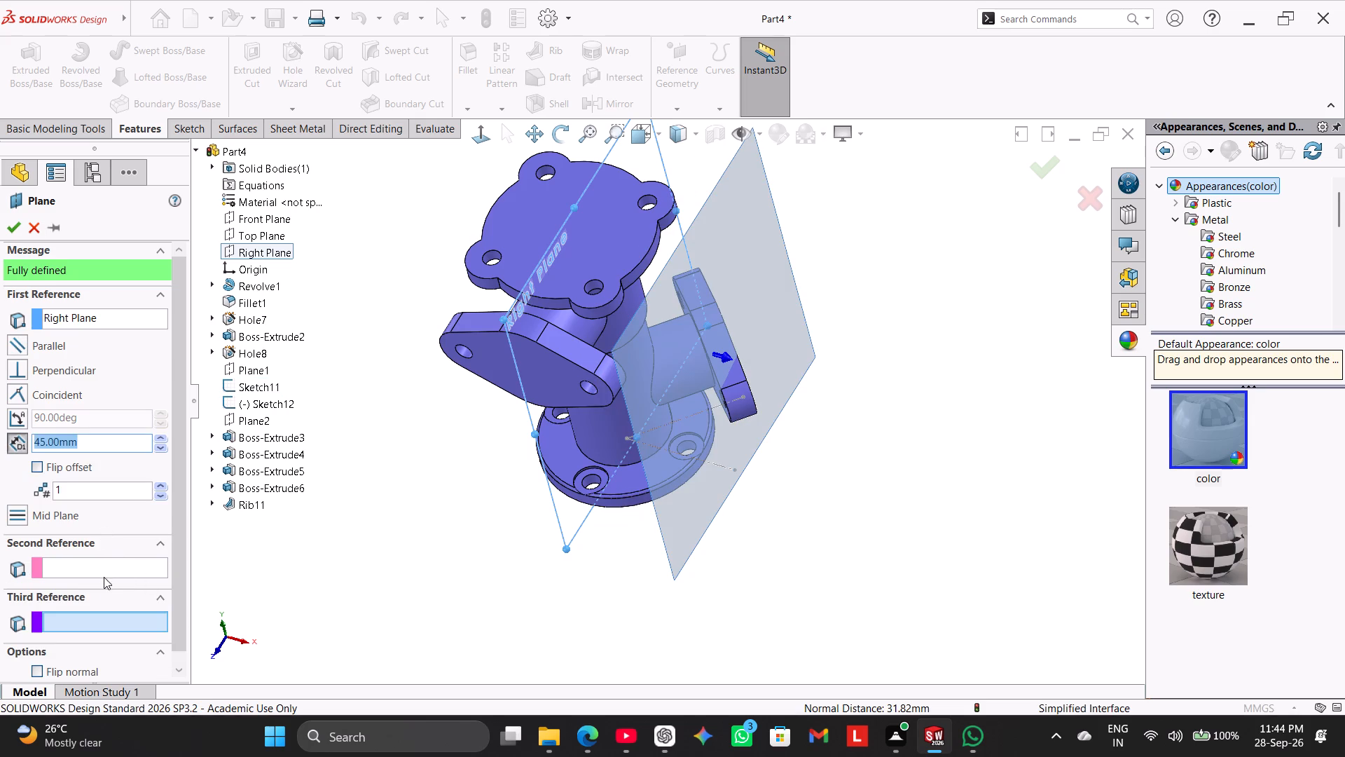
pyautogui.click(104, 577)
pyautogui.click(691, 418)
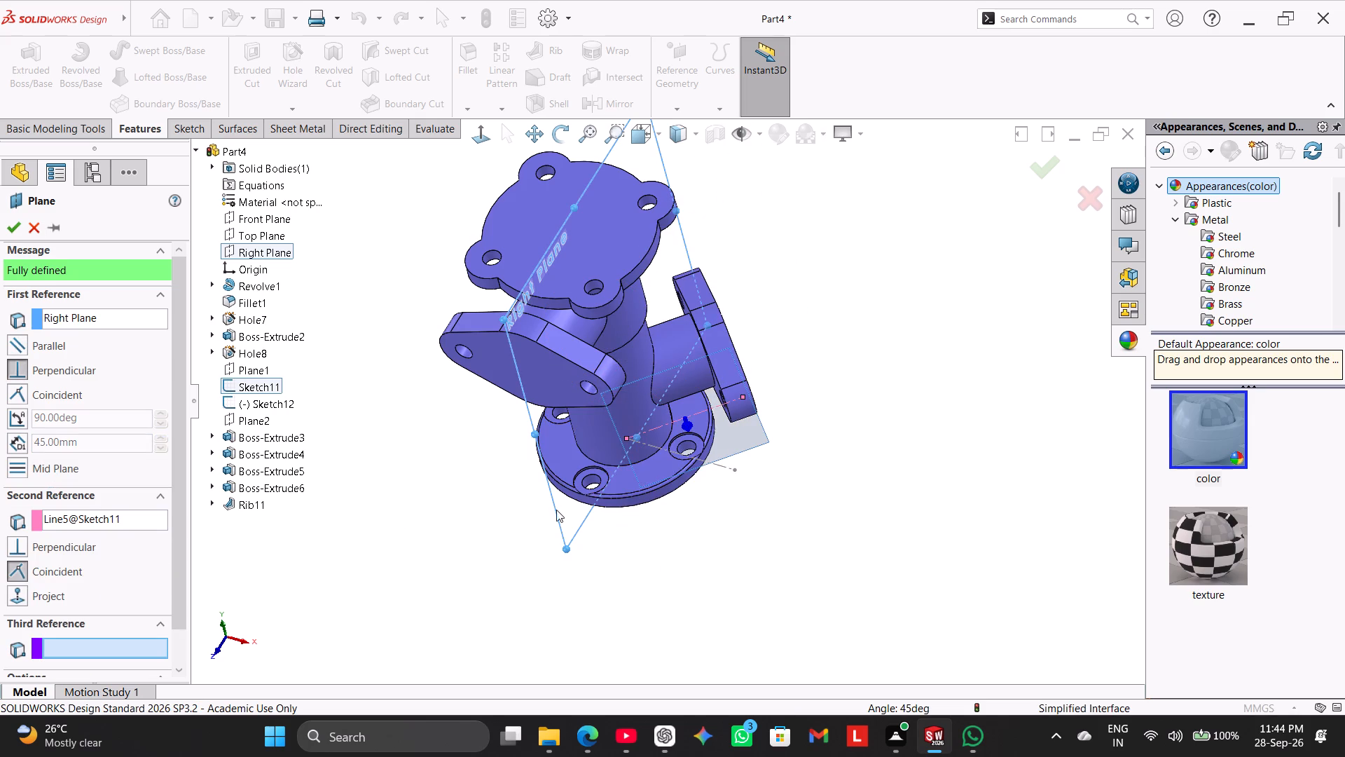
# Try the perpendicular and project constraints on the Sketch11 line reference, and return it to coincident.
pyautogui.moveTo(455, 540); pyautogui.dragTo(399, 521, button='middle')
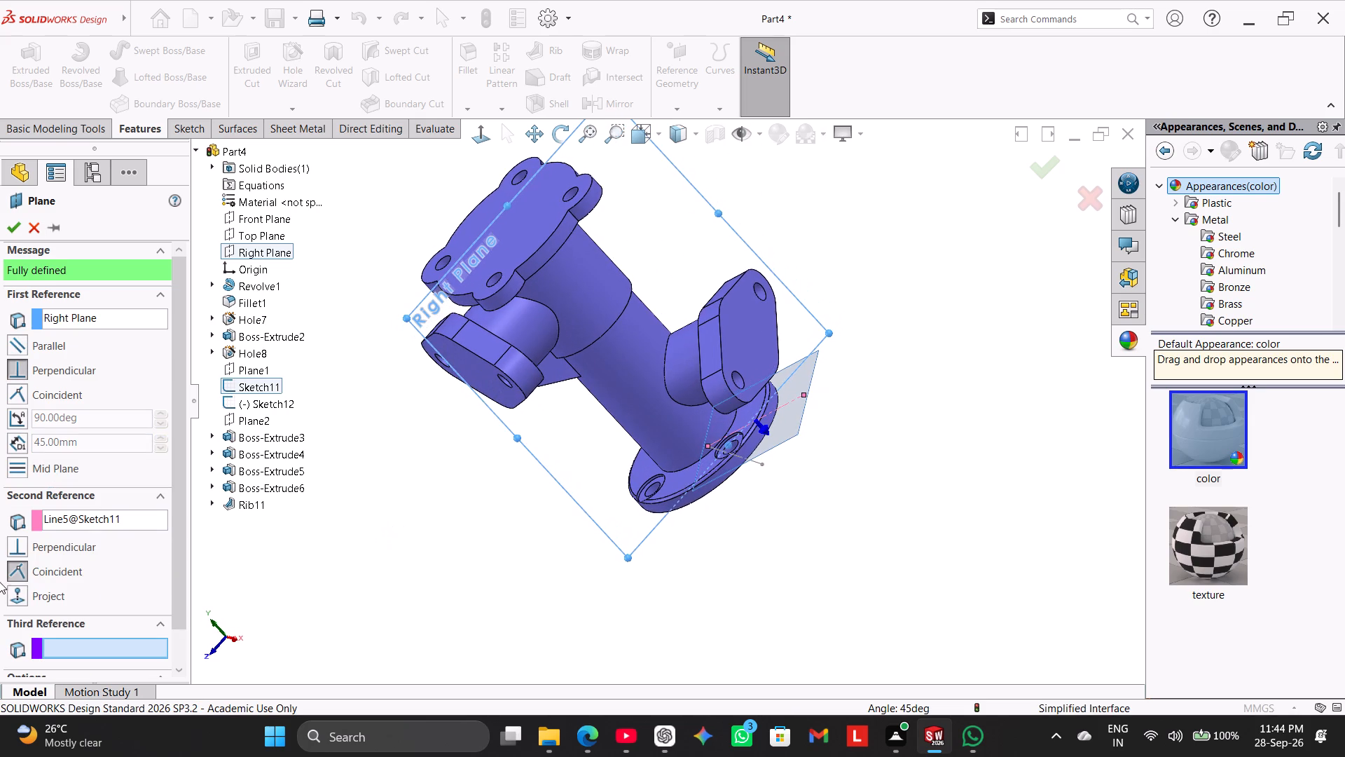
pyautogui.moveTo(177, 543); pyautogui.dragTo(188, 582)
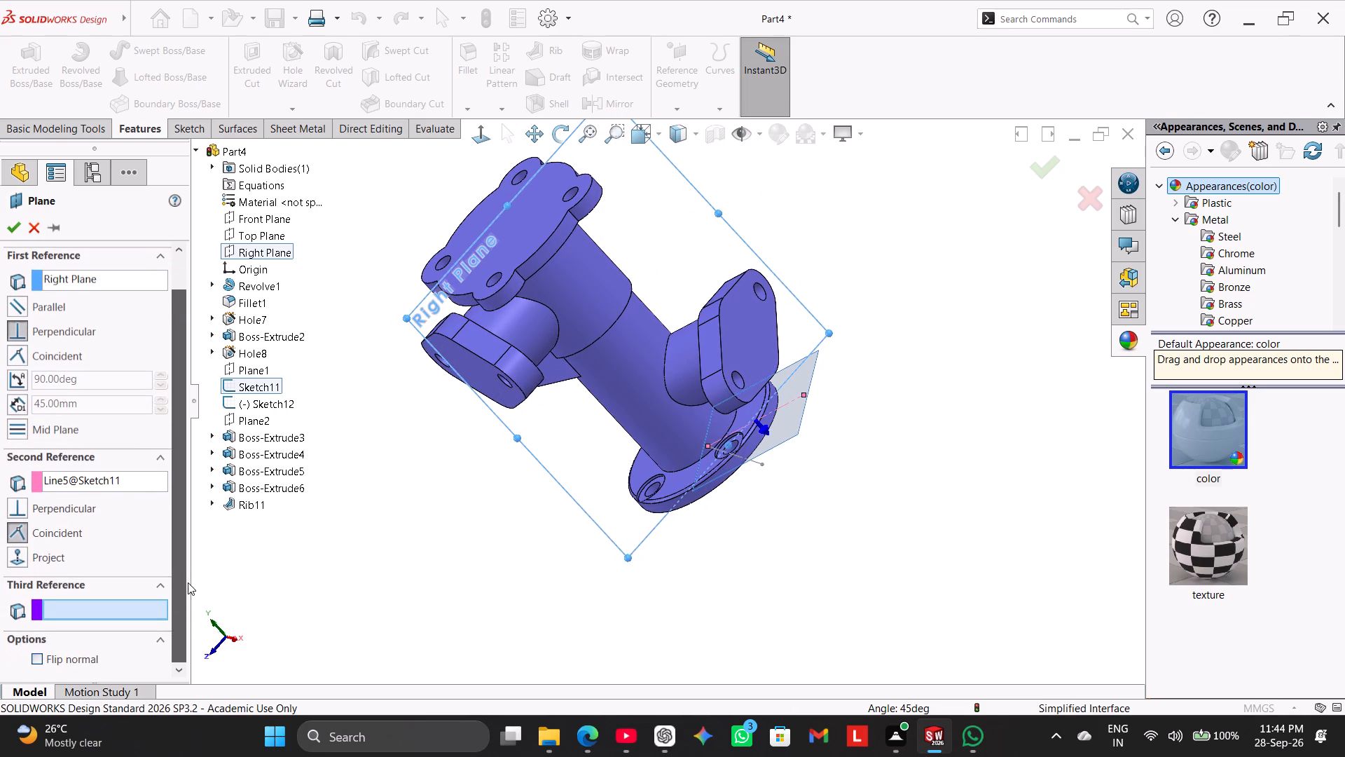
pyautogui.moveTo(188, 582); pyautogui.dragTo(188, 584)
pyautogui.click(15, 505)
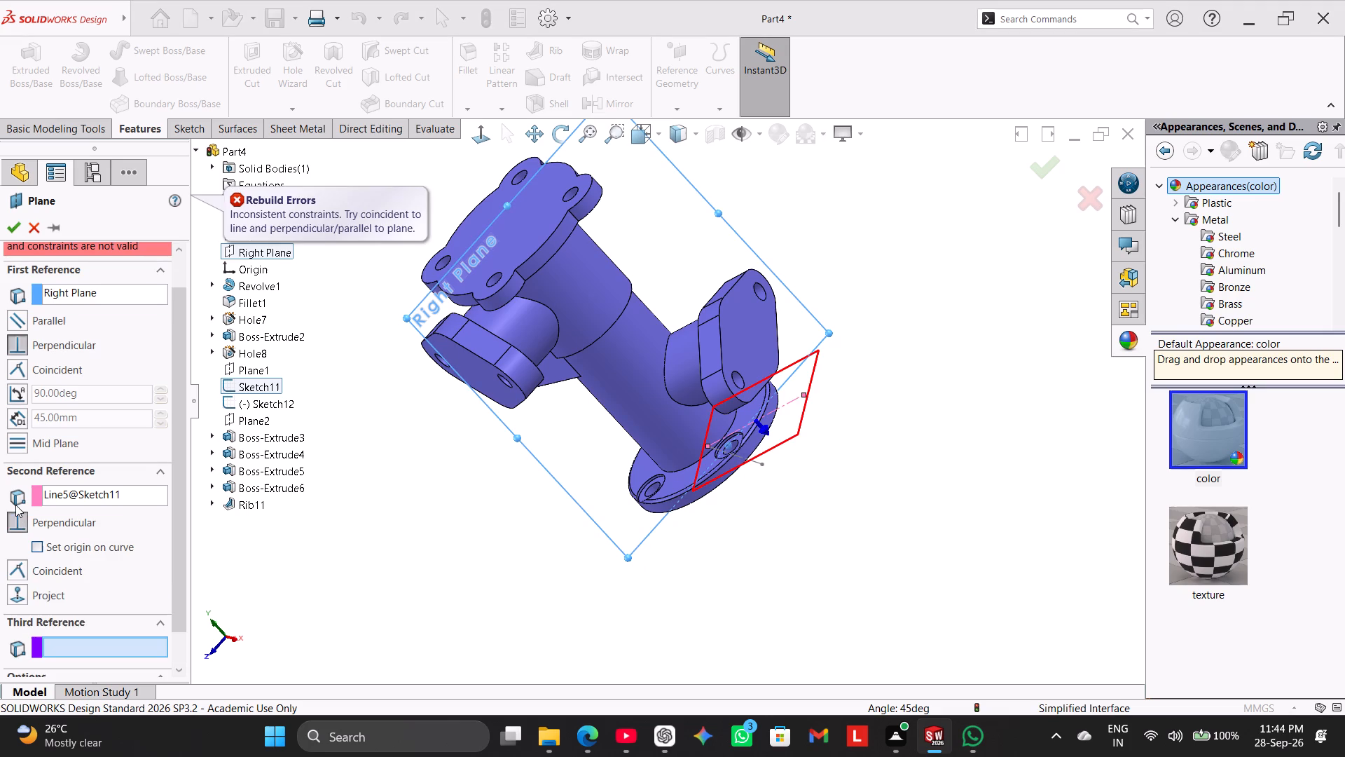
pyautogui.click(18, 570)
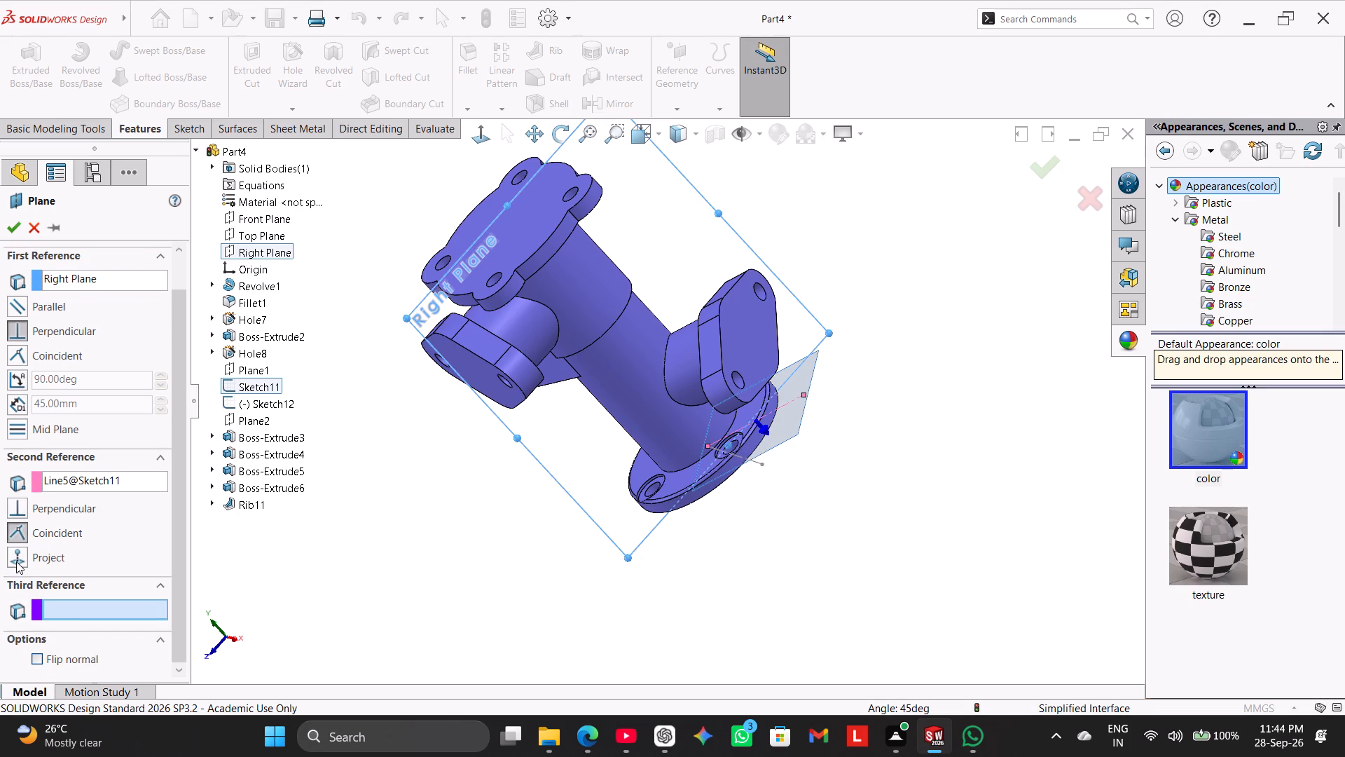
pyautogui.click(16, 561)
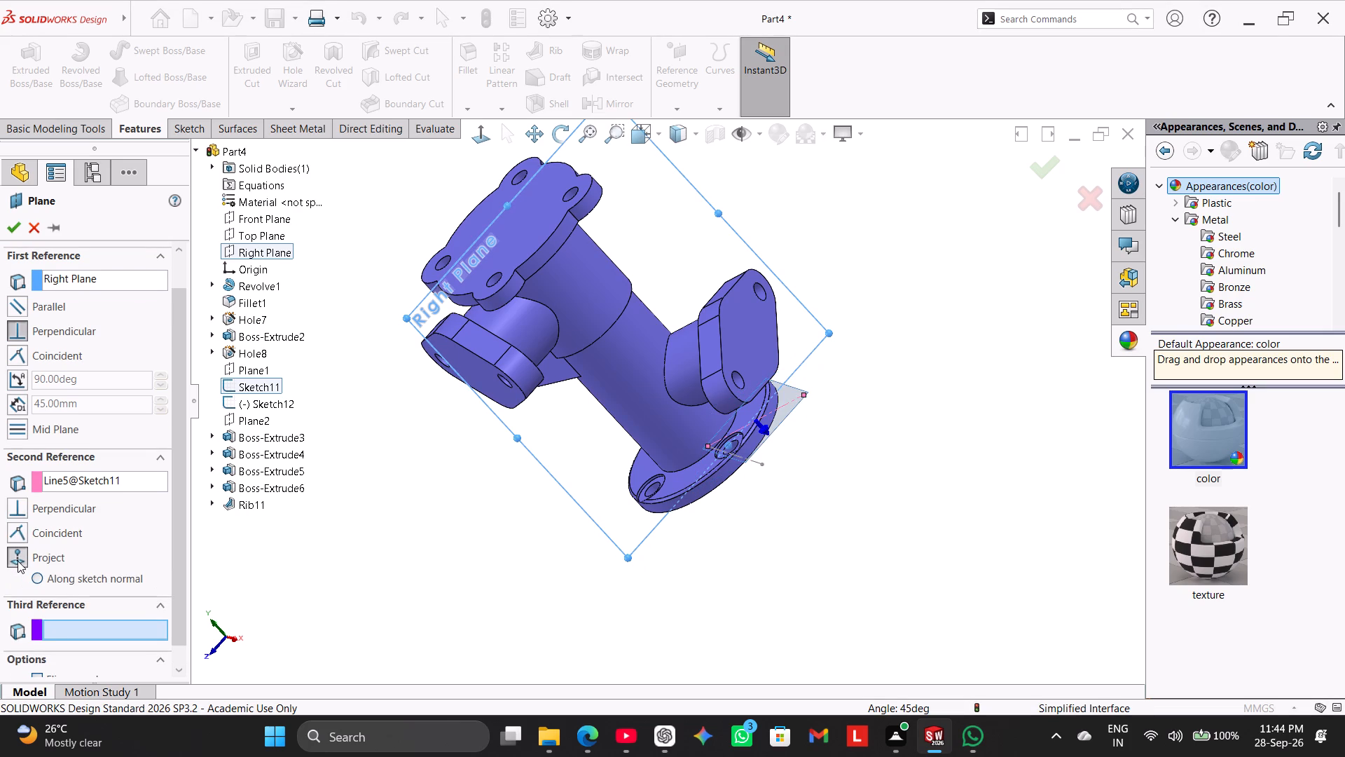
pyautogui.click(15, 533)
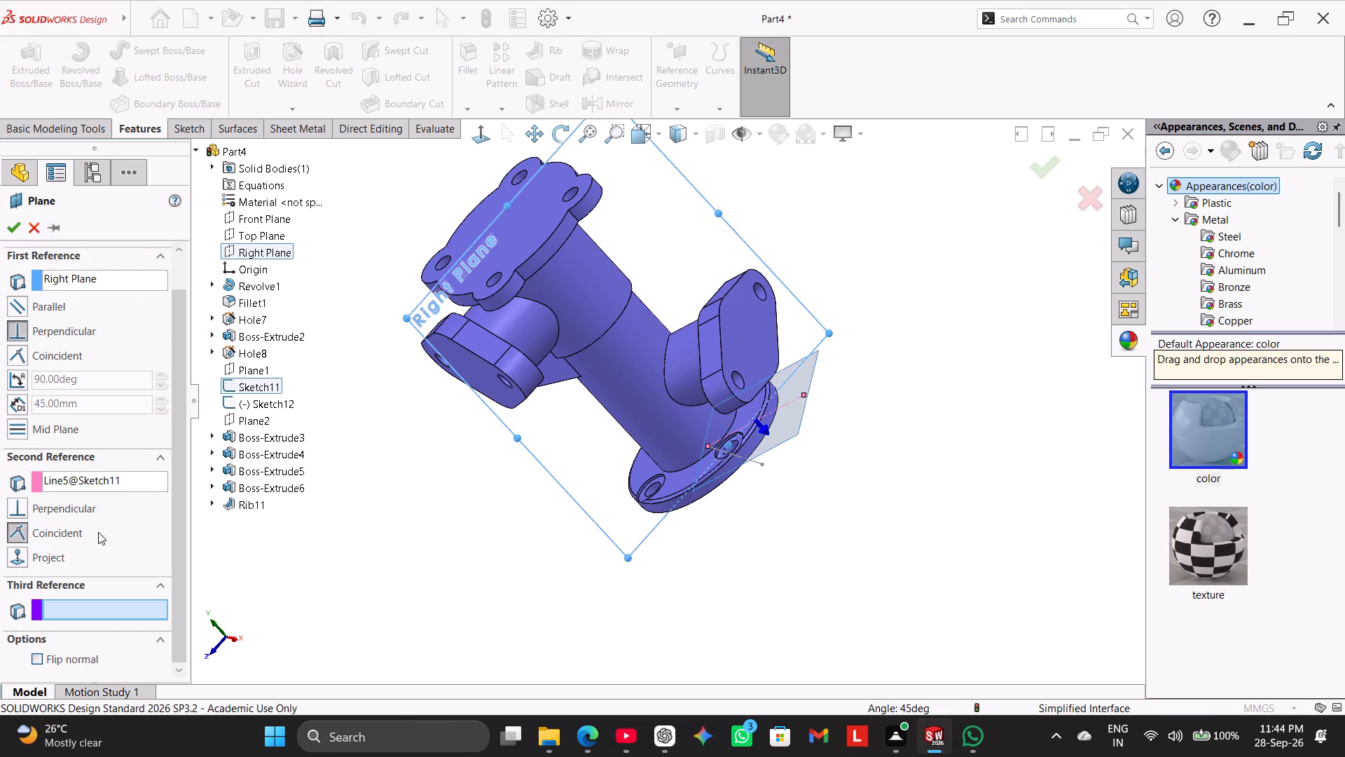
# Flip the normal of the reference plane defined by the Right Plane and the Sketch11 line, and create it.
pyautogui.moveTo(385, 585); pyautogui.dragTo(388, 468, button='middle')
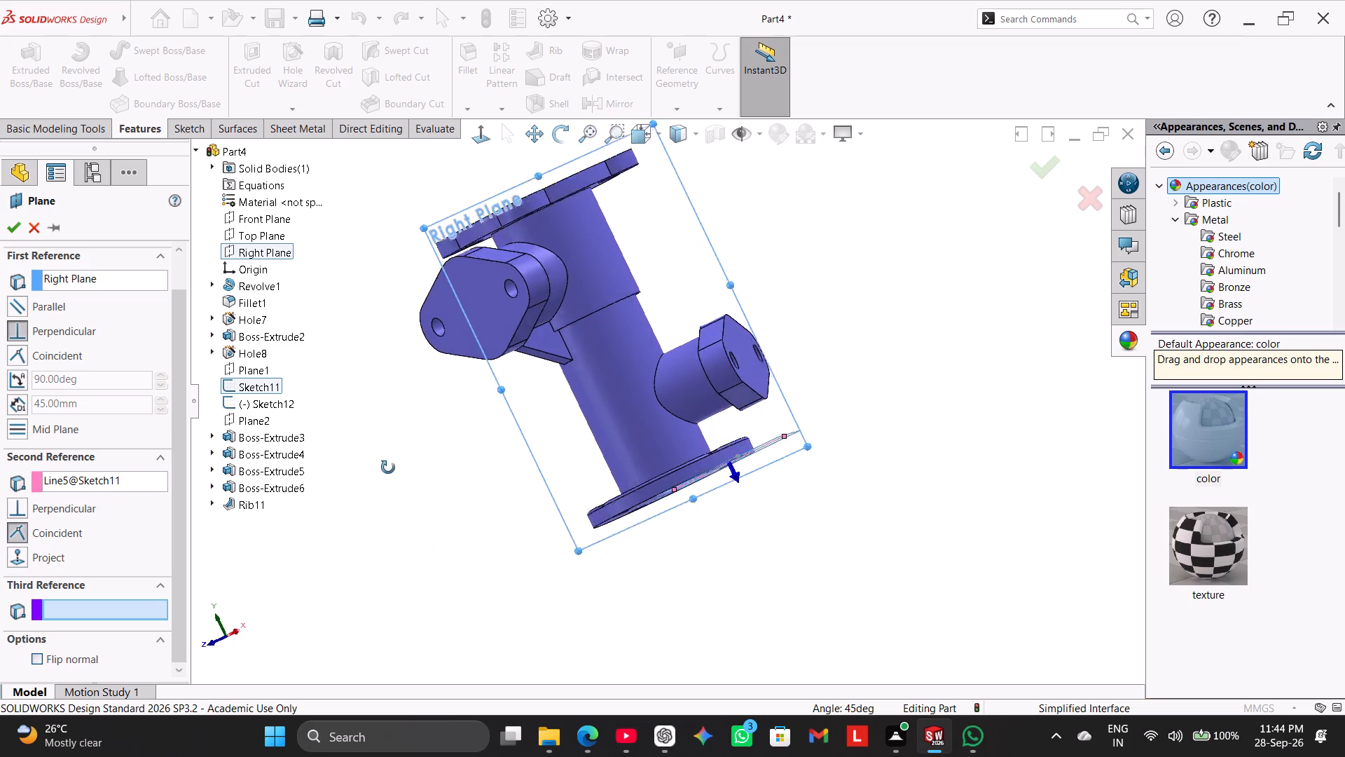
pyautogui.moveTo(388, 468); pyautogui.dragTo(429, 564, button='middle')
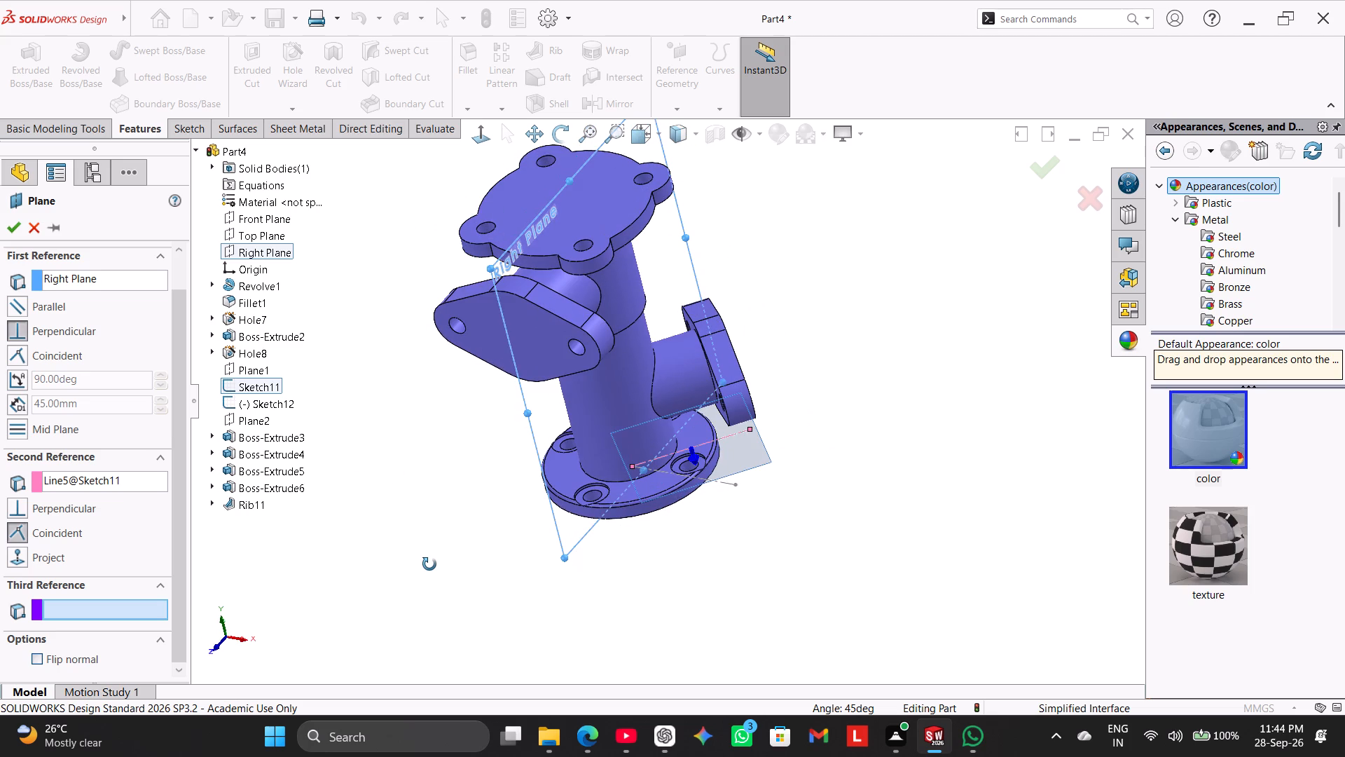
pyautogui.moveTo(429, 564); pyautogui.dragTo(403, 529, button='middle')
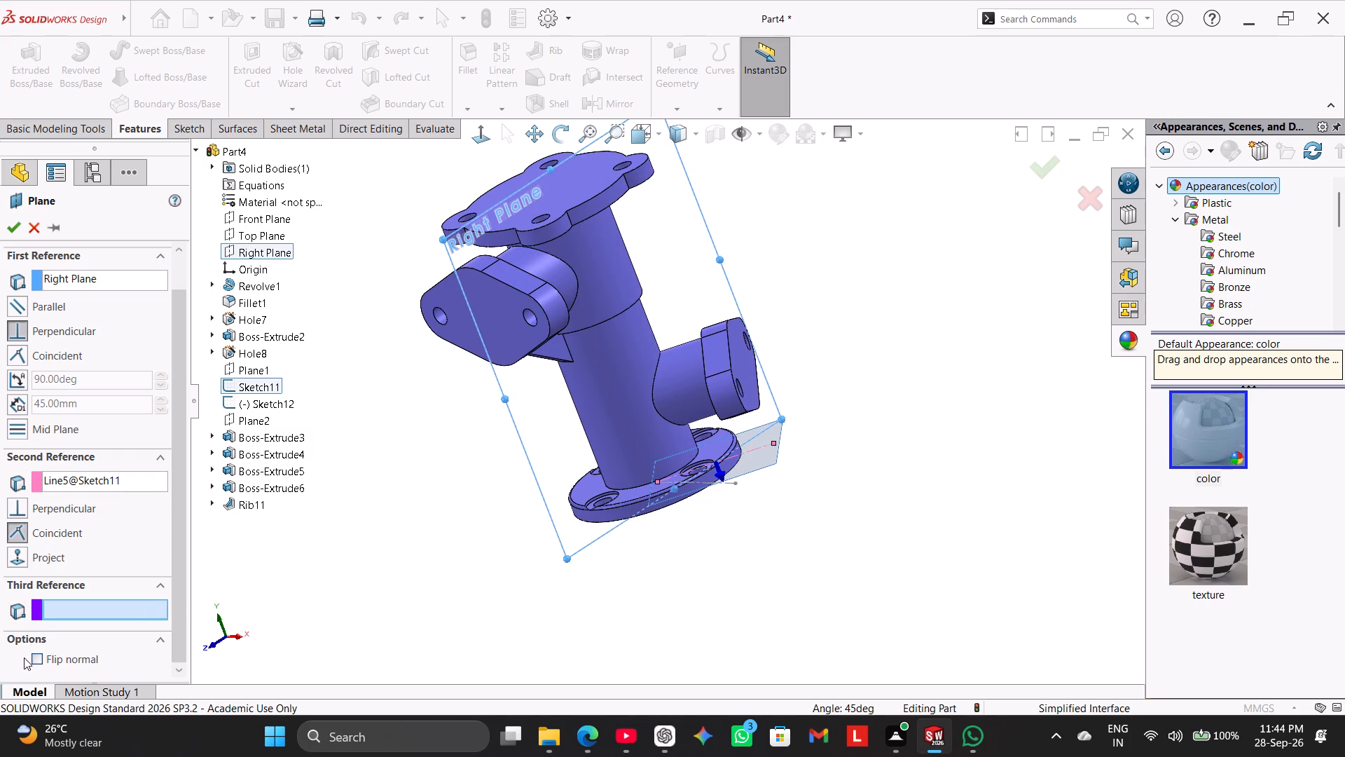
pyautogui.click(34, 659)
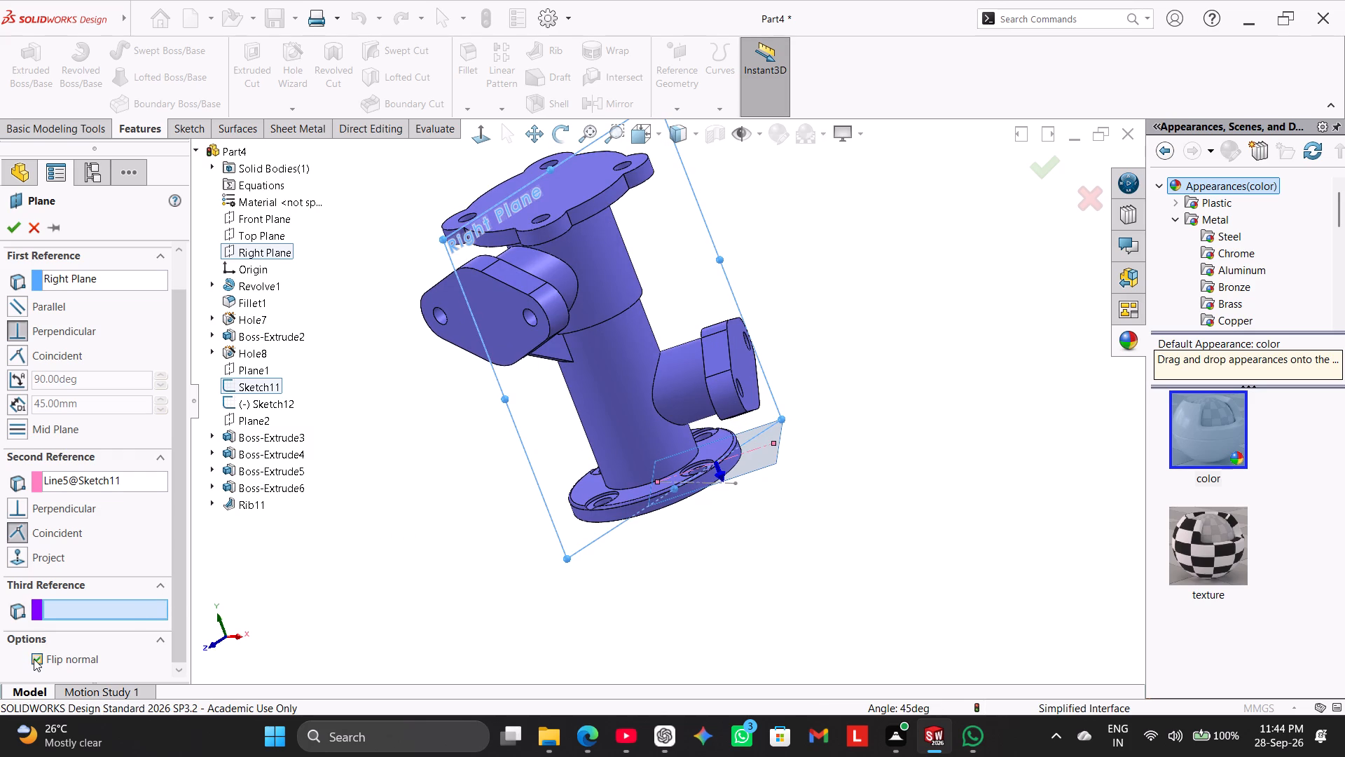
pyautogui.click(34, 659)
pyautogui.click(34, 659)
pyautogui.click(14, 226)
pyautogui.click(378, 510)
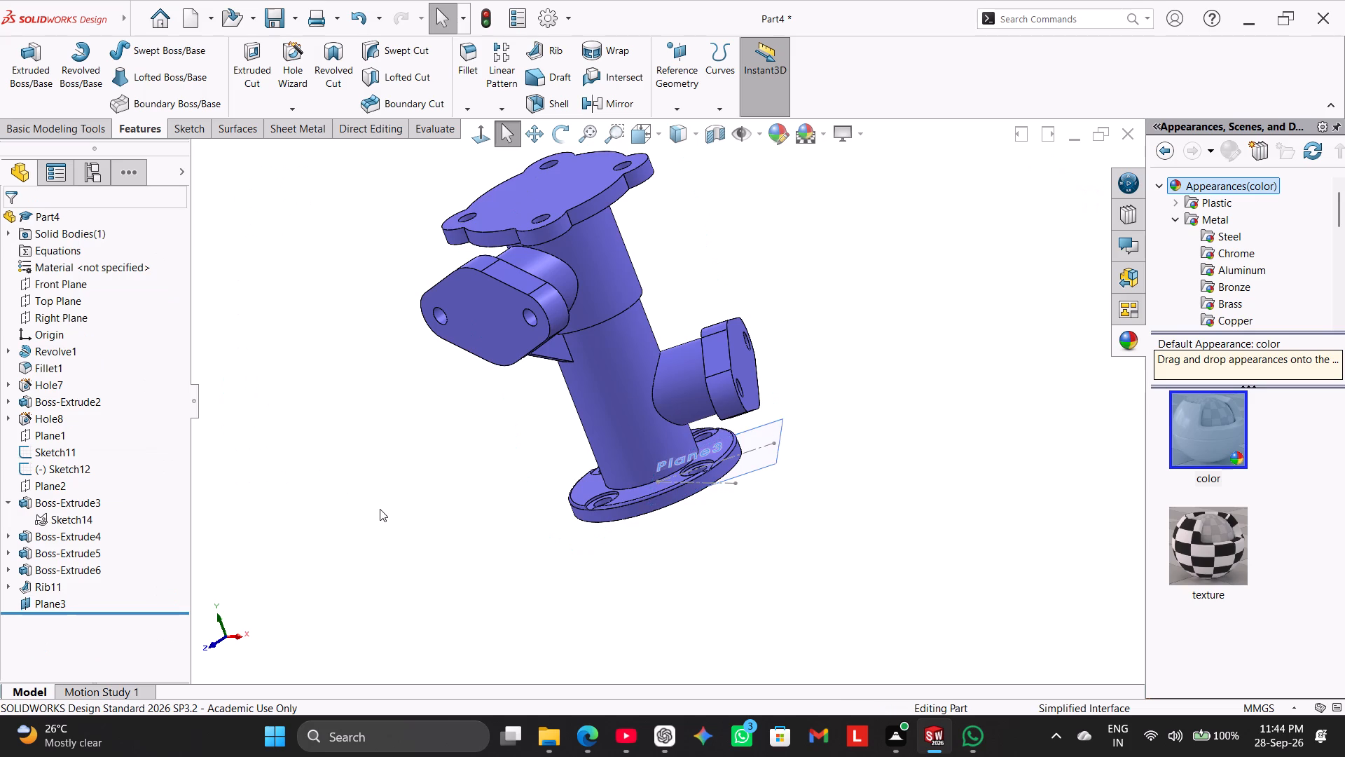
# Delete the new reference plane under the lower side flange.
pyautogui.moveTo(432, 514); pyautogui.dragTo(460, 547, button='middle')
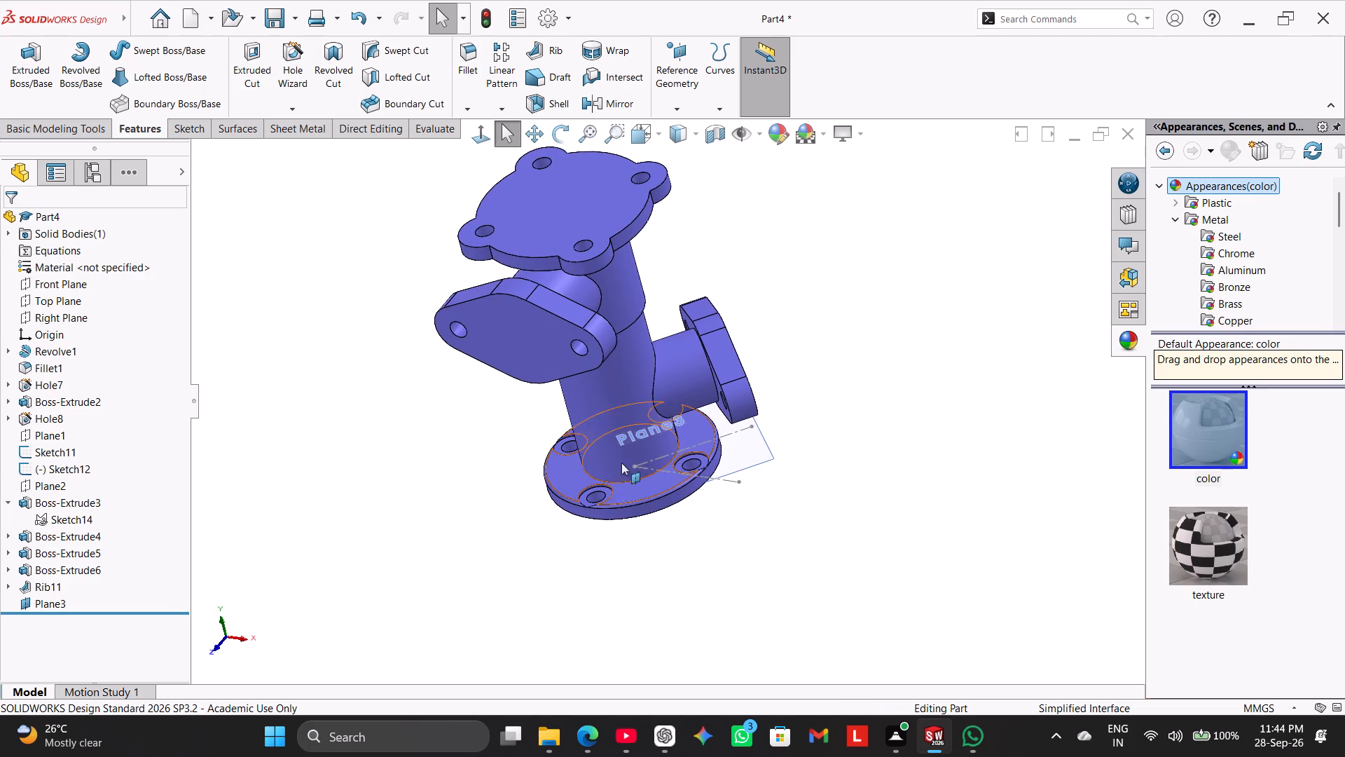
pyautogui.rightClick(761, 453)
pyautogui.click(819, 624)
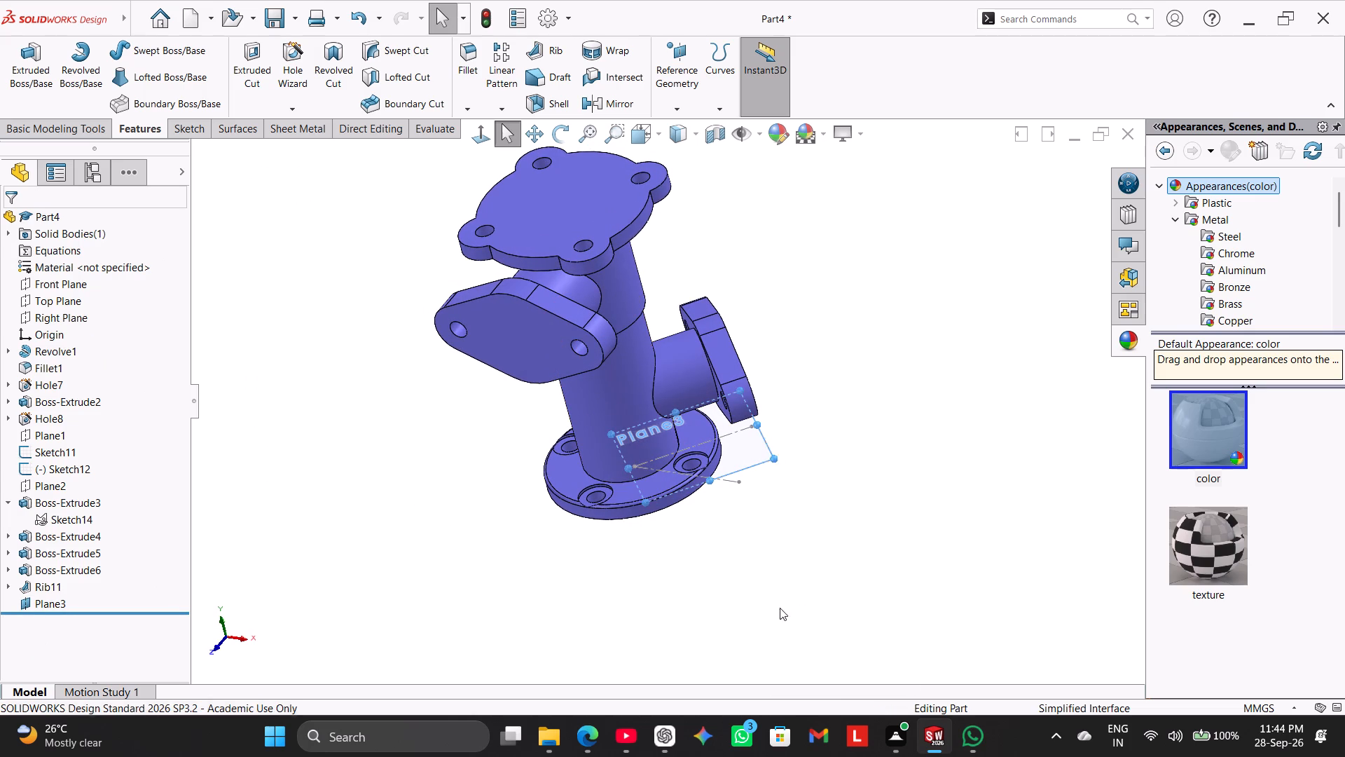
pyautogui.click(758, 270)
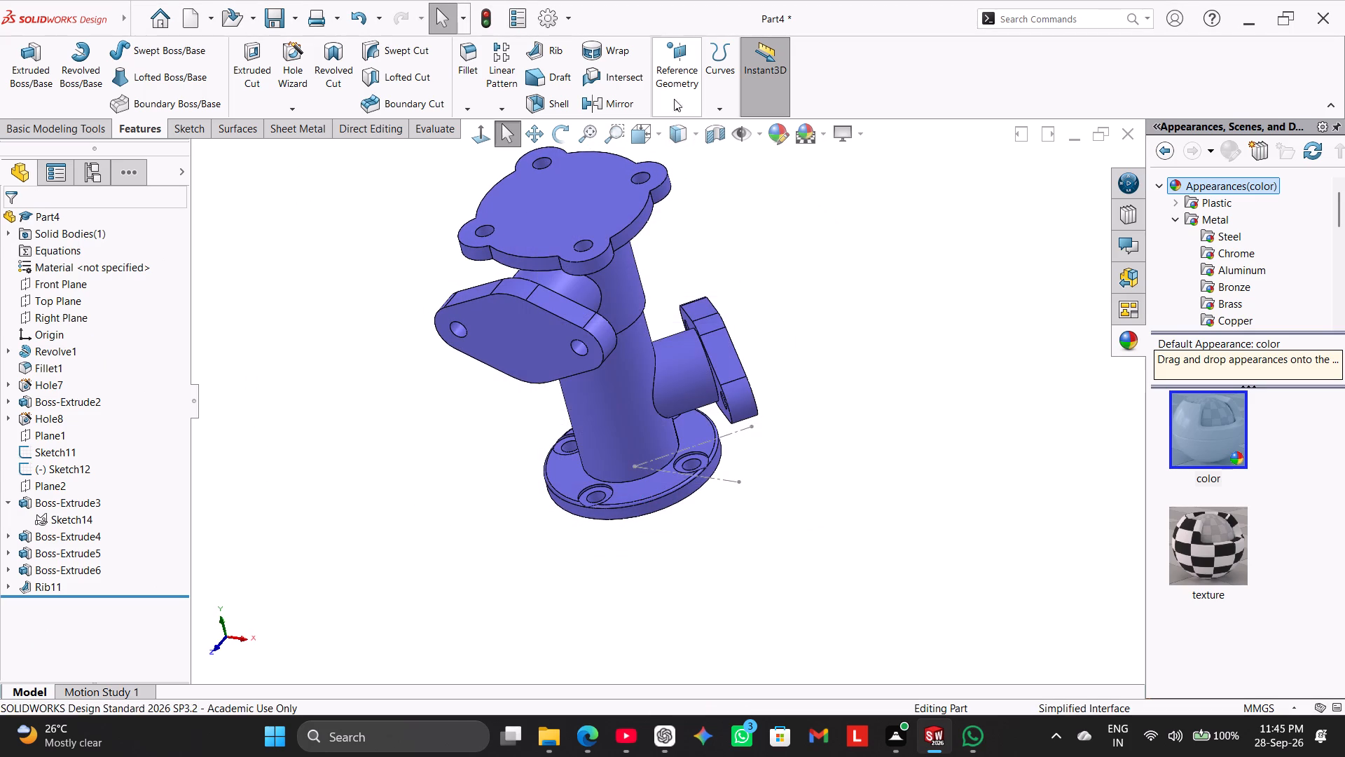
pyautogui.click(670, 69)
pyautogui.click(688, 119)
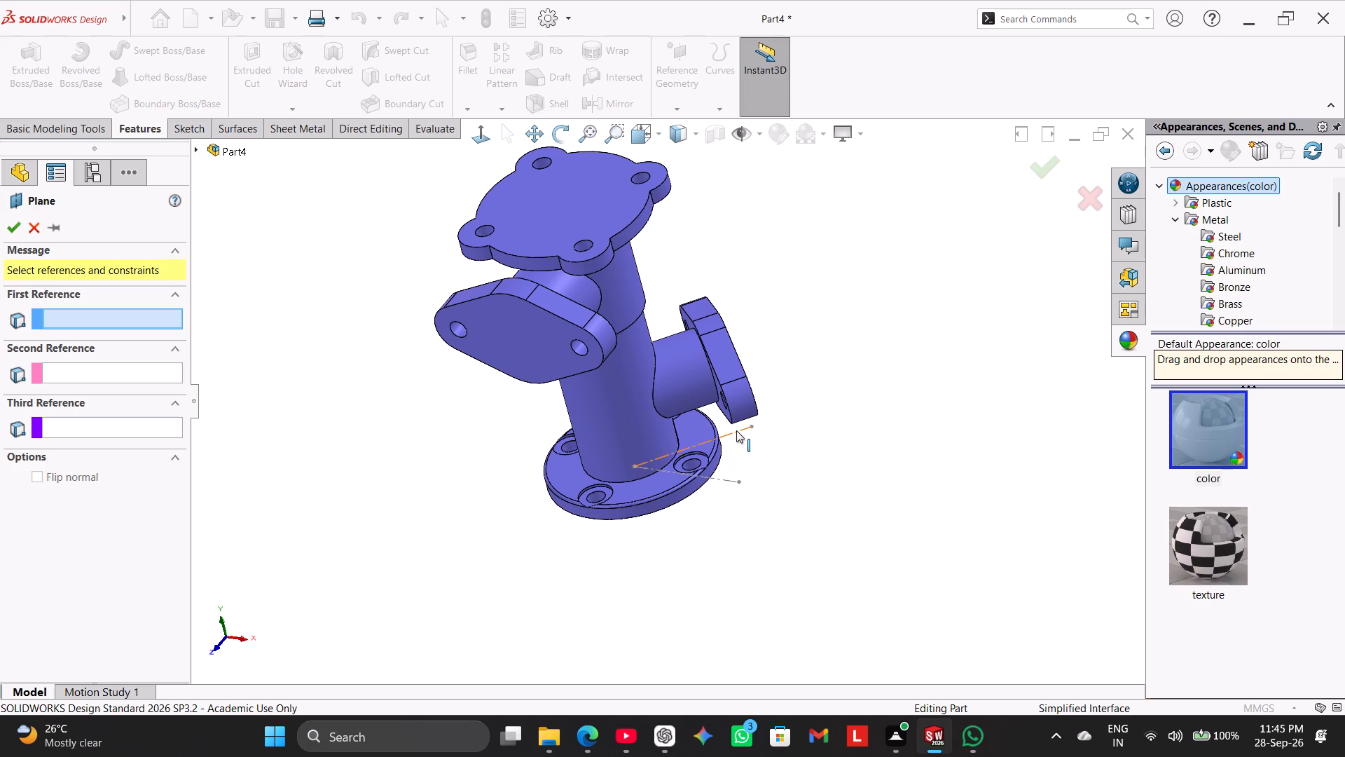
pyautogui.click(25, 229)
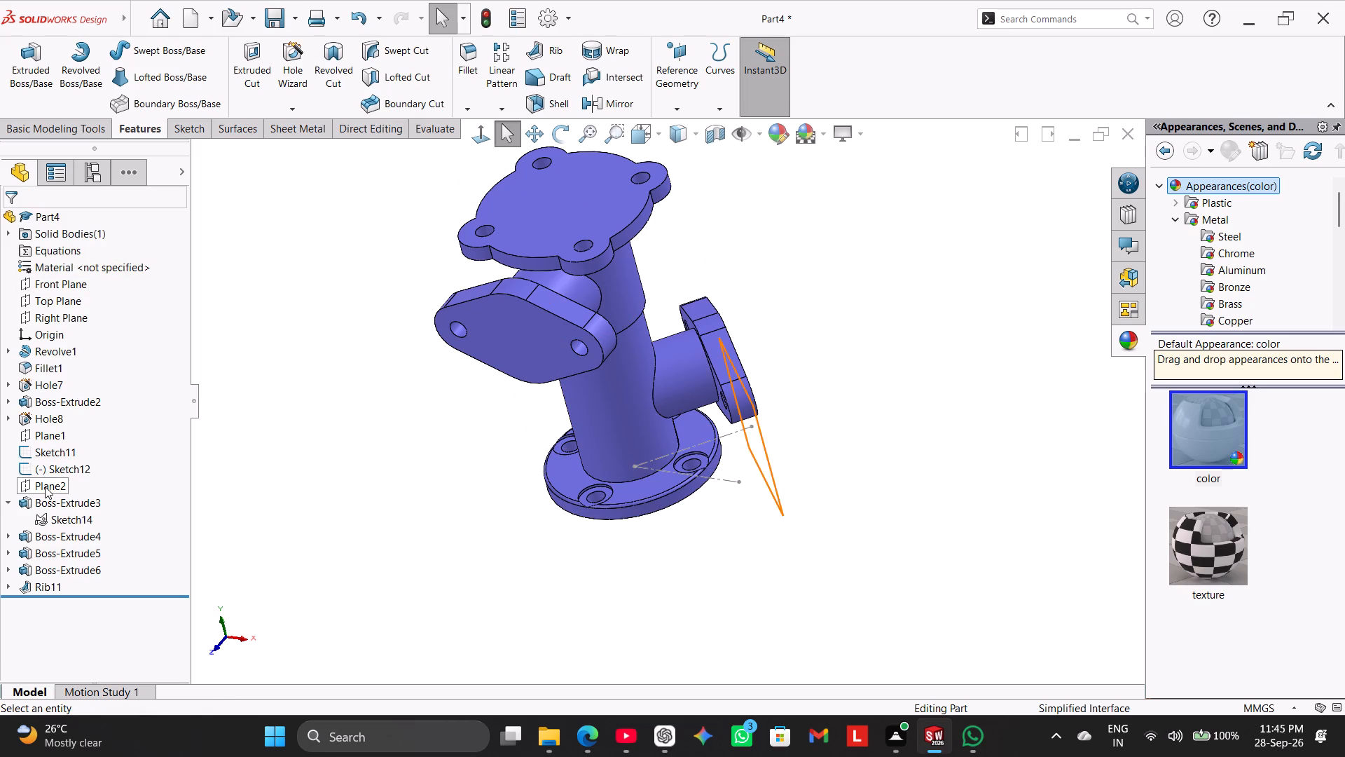
# Start a new sketch on Plane2 at the lower side flange.
pyautogui.click(45, 486)
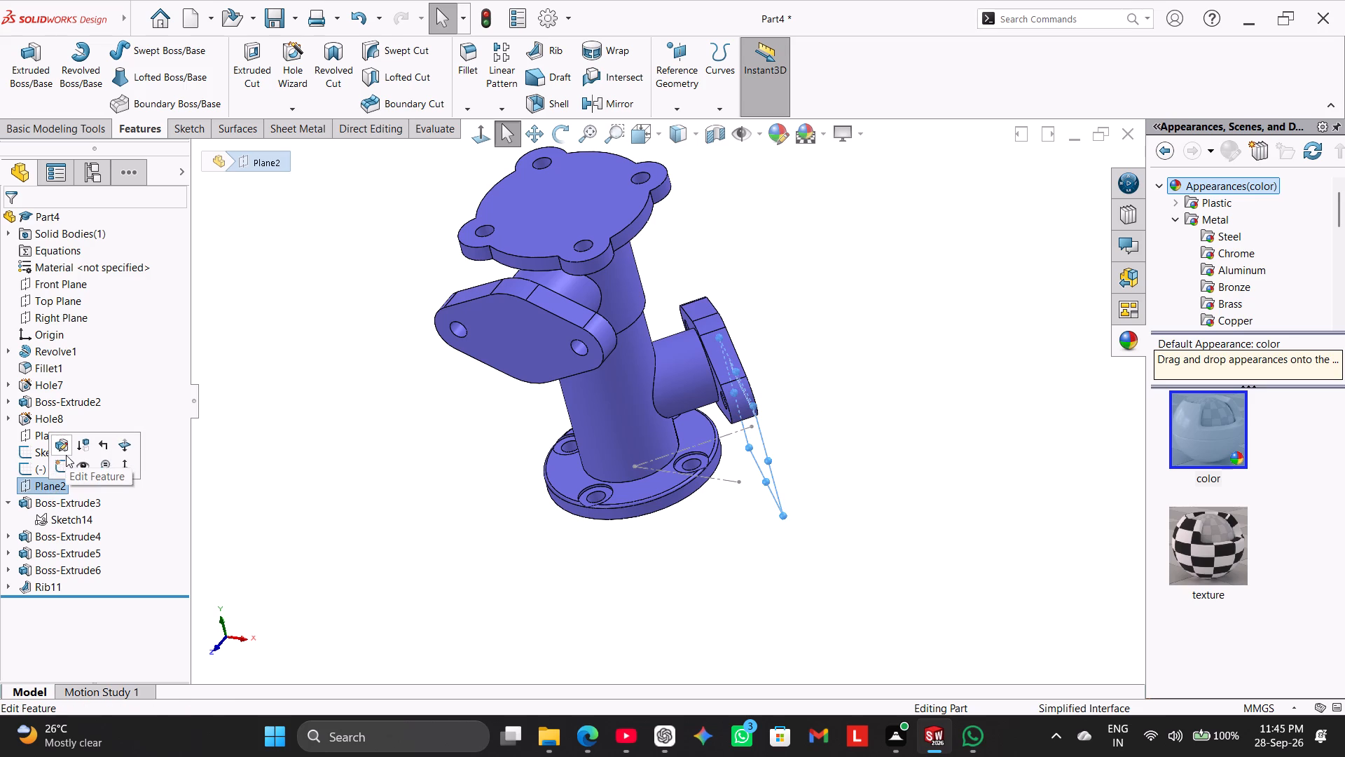
pyautogui.click(67, 461)
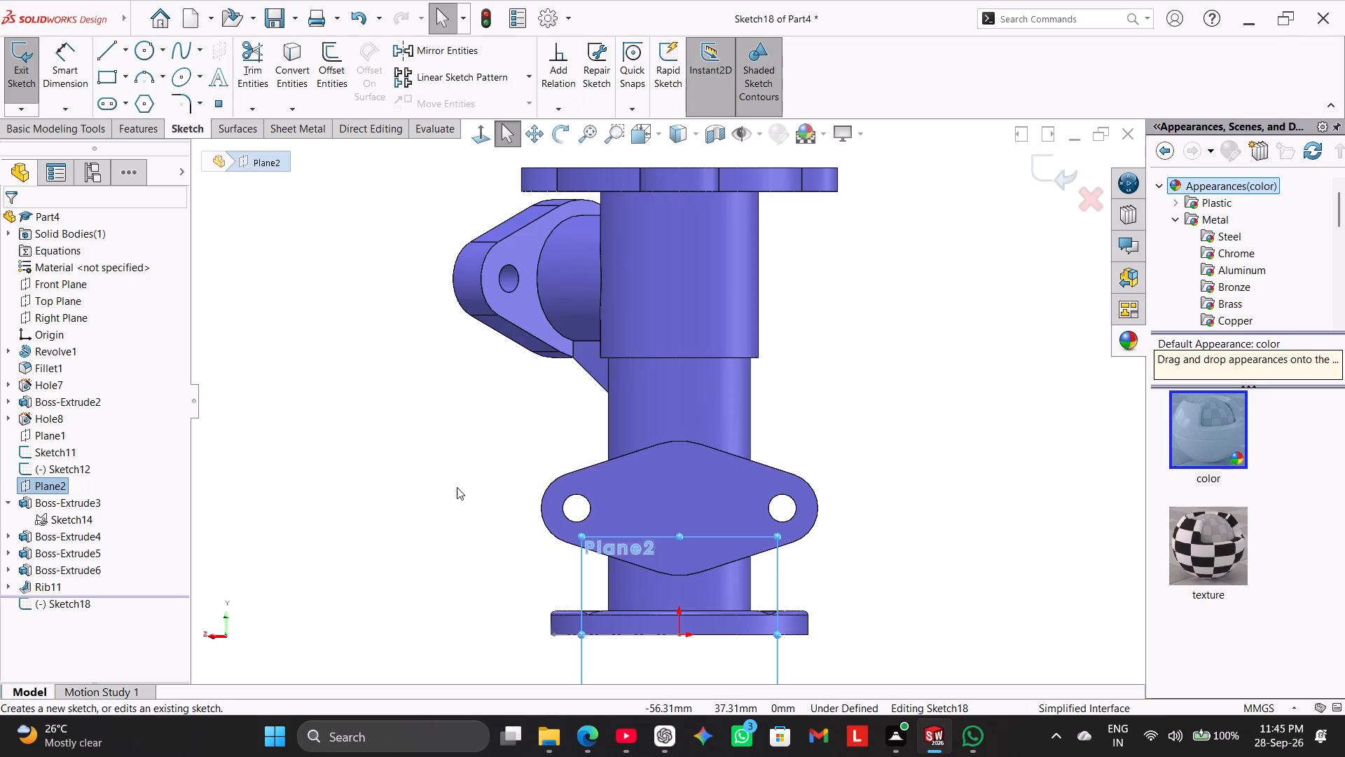
pyautogui.click(457, 487)
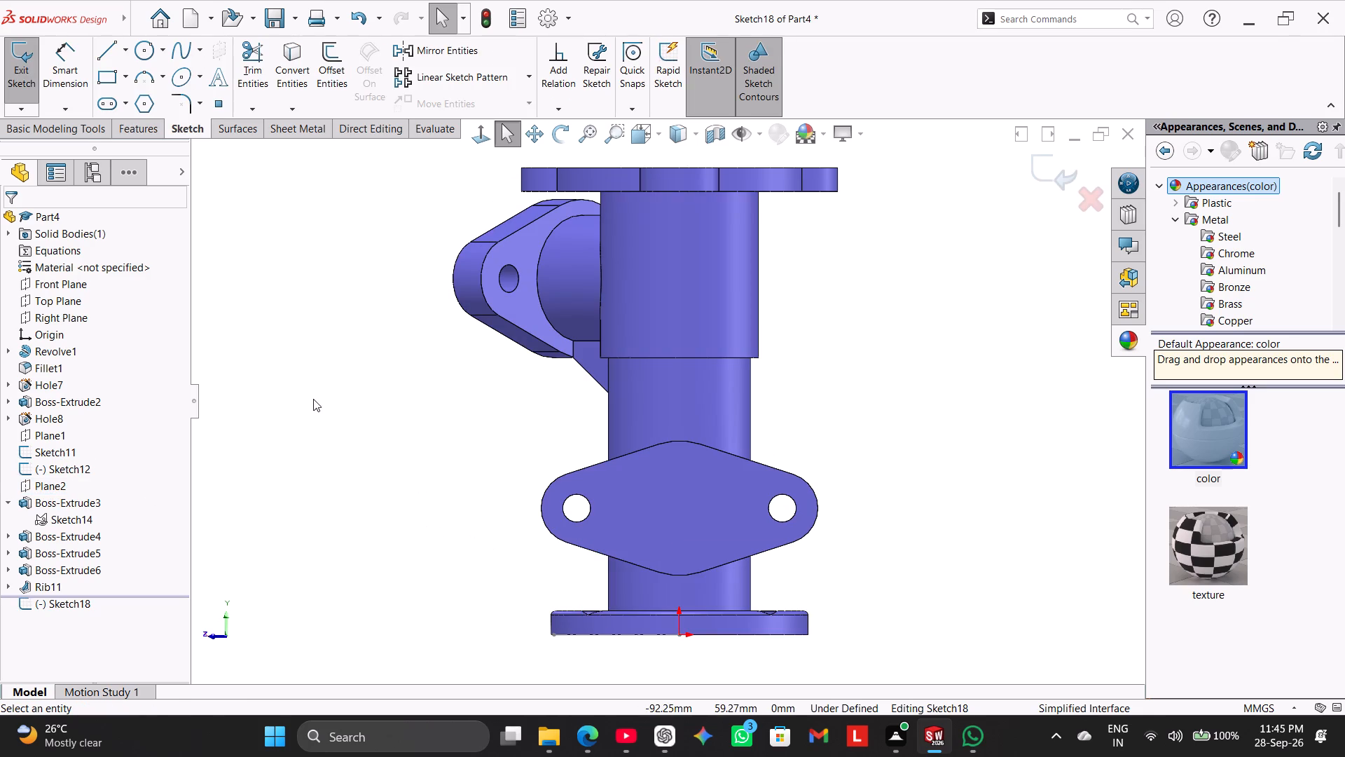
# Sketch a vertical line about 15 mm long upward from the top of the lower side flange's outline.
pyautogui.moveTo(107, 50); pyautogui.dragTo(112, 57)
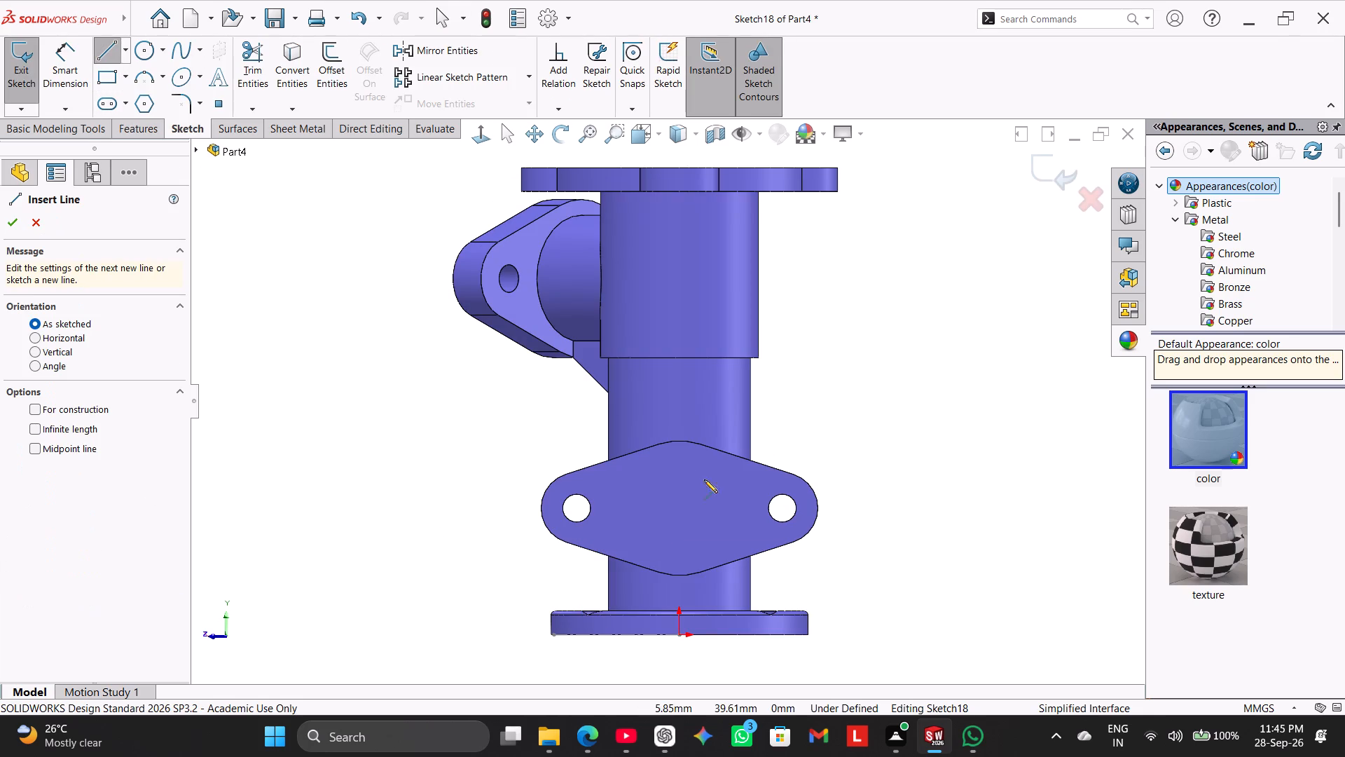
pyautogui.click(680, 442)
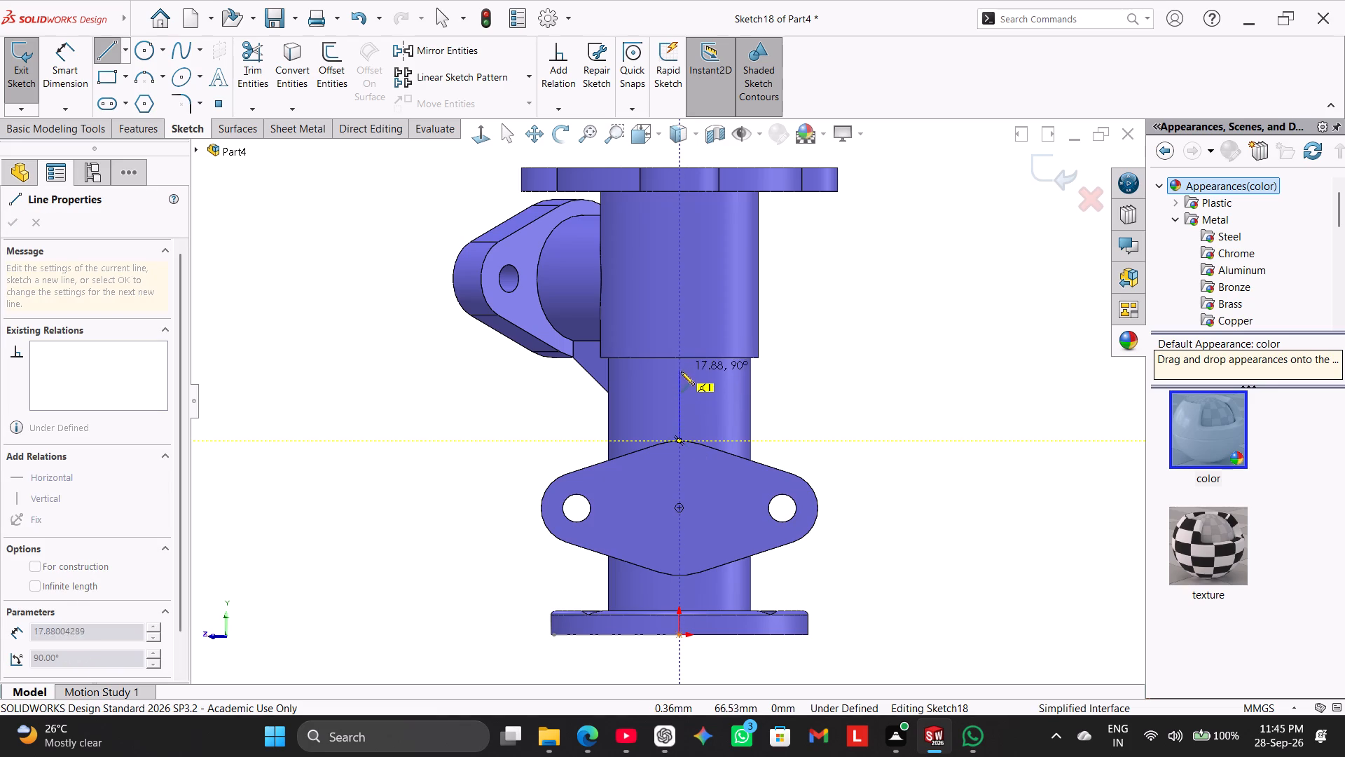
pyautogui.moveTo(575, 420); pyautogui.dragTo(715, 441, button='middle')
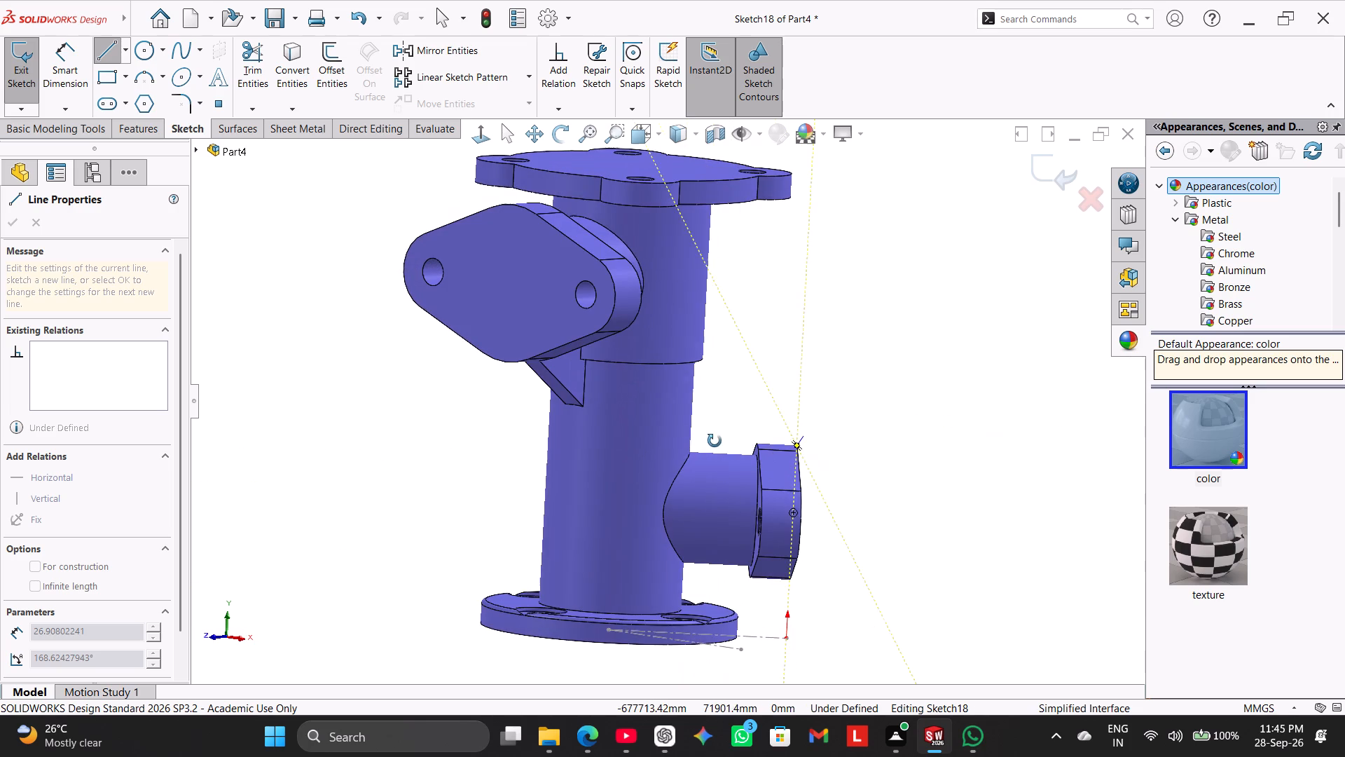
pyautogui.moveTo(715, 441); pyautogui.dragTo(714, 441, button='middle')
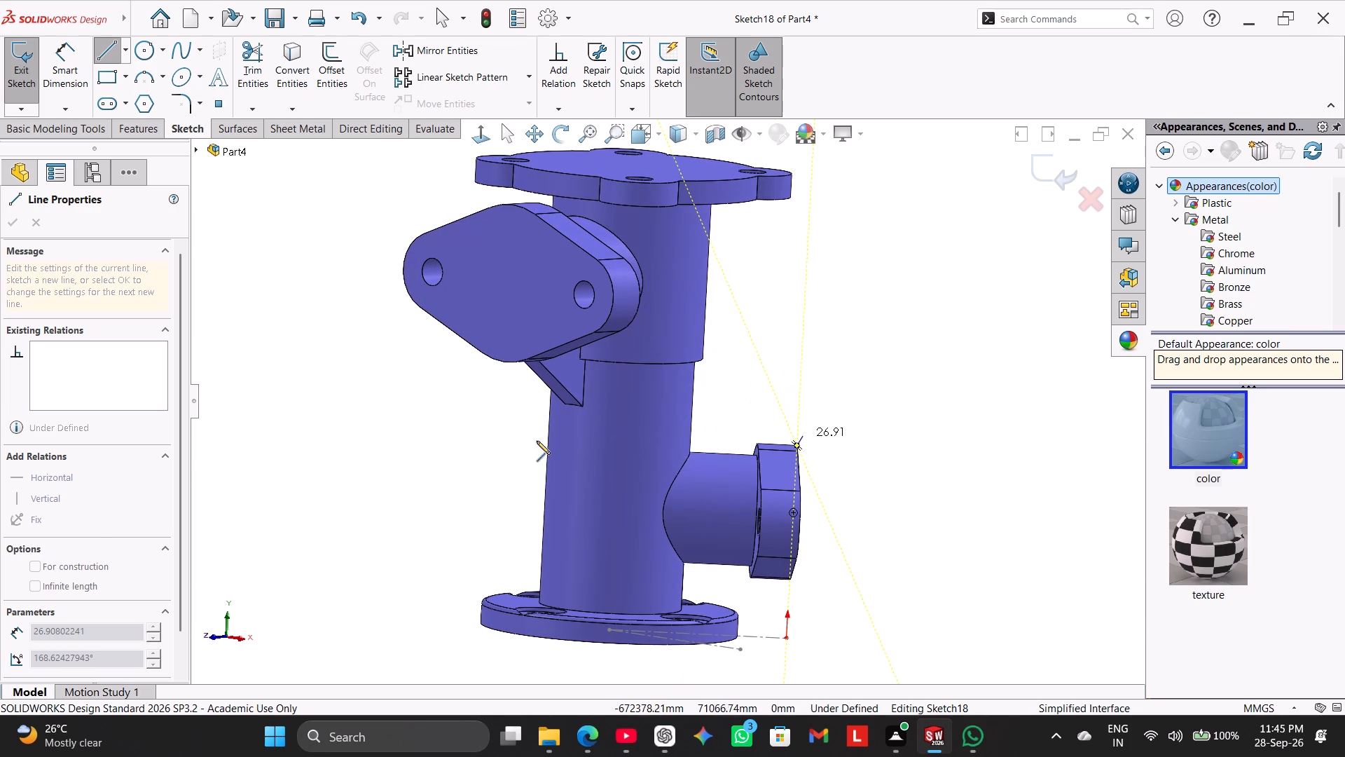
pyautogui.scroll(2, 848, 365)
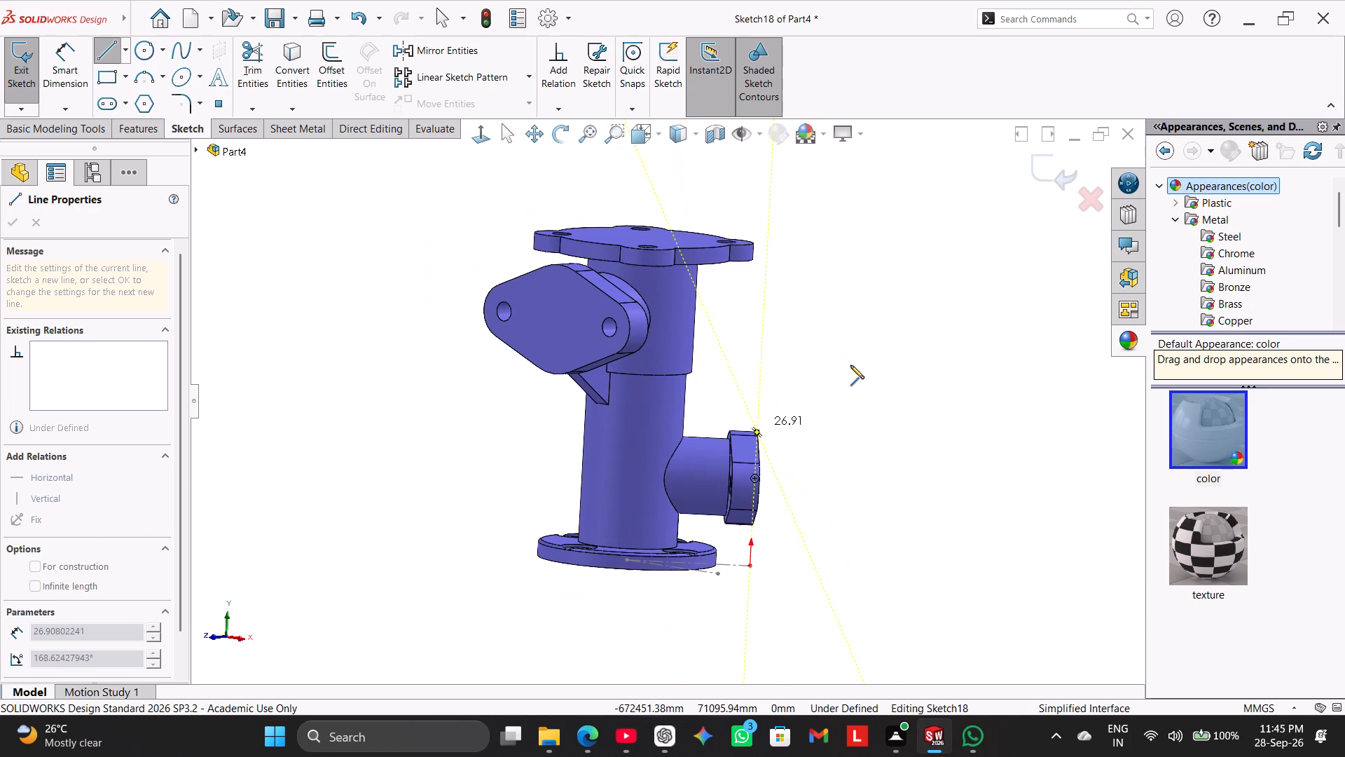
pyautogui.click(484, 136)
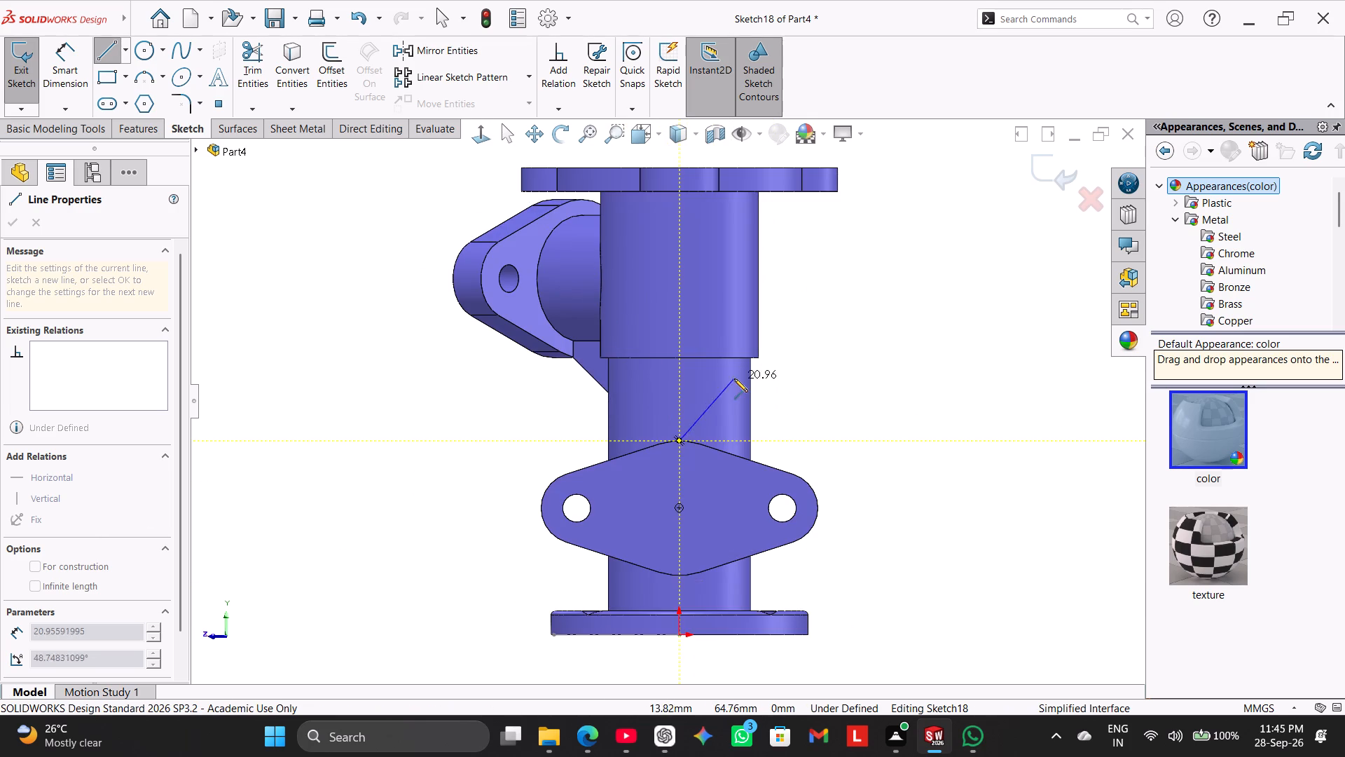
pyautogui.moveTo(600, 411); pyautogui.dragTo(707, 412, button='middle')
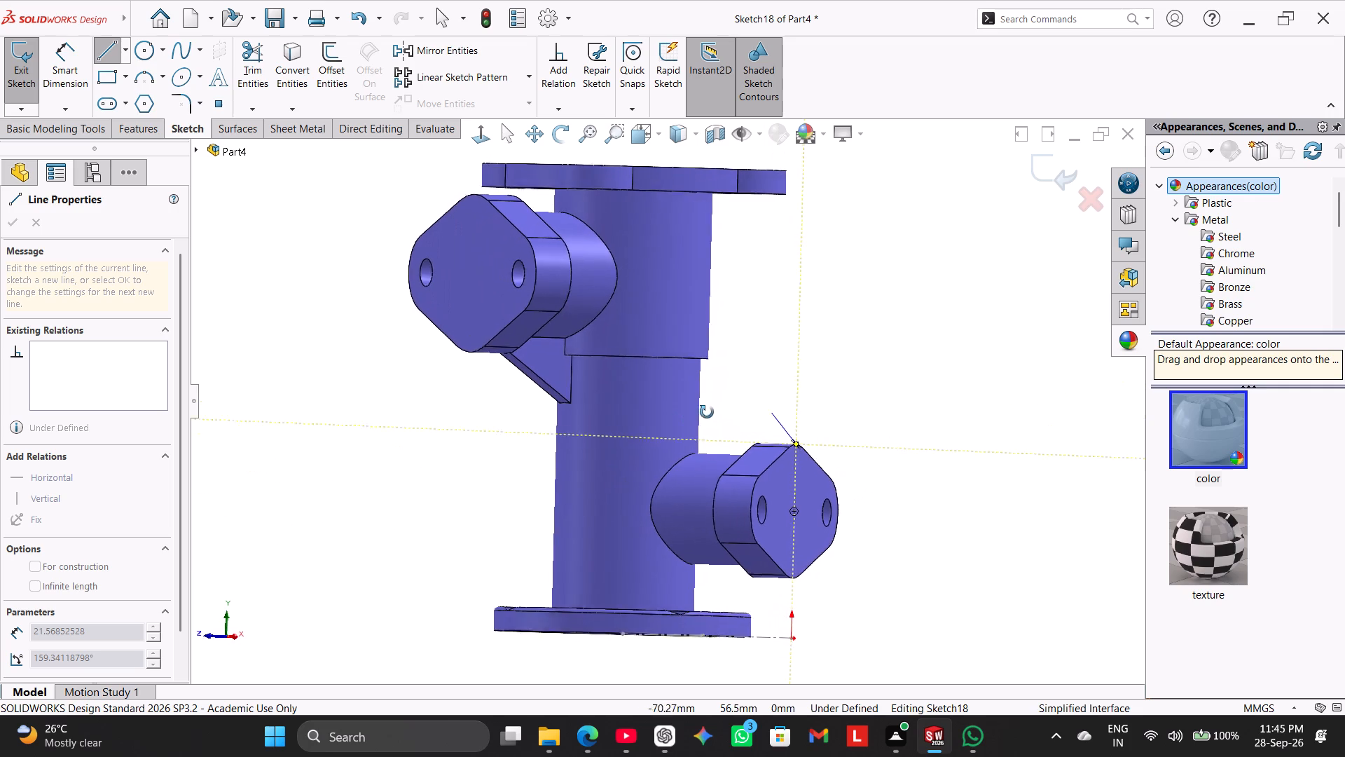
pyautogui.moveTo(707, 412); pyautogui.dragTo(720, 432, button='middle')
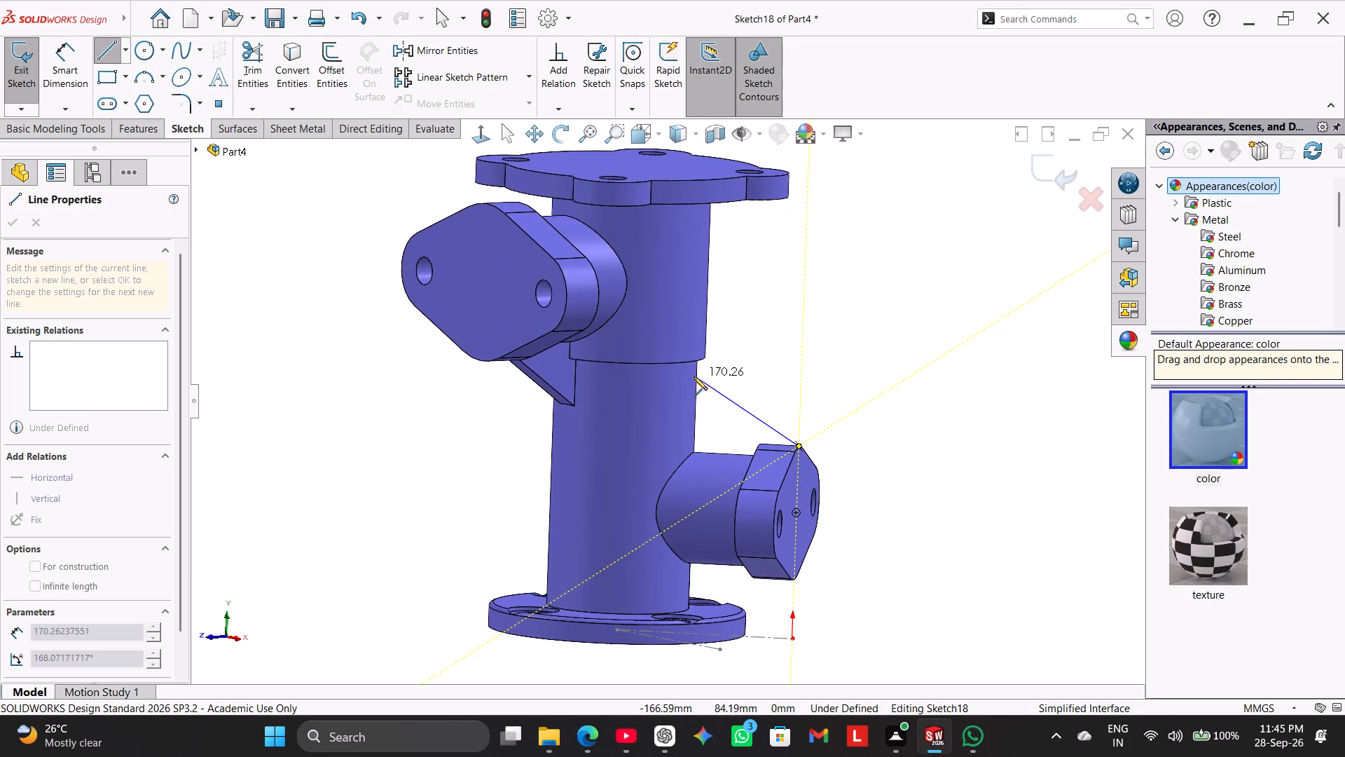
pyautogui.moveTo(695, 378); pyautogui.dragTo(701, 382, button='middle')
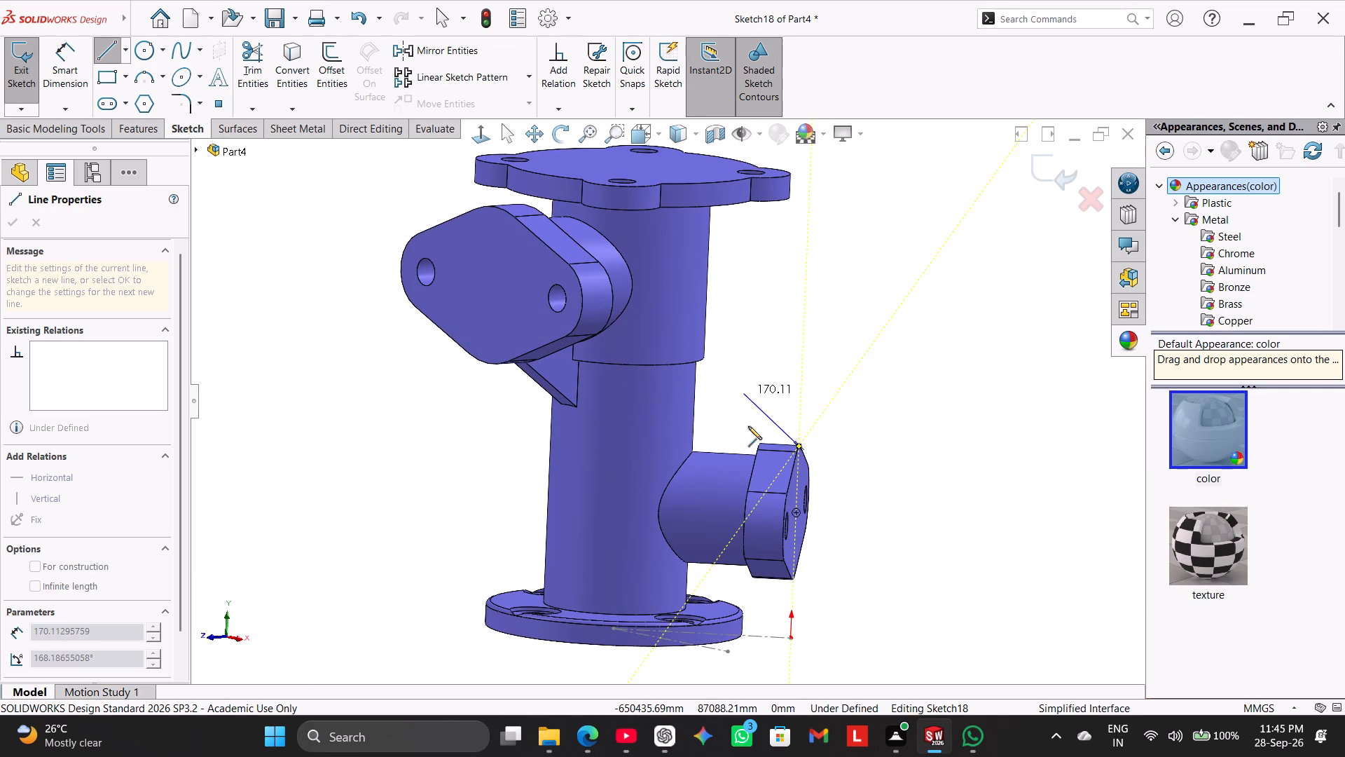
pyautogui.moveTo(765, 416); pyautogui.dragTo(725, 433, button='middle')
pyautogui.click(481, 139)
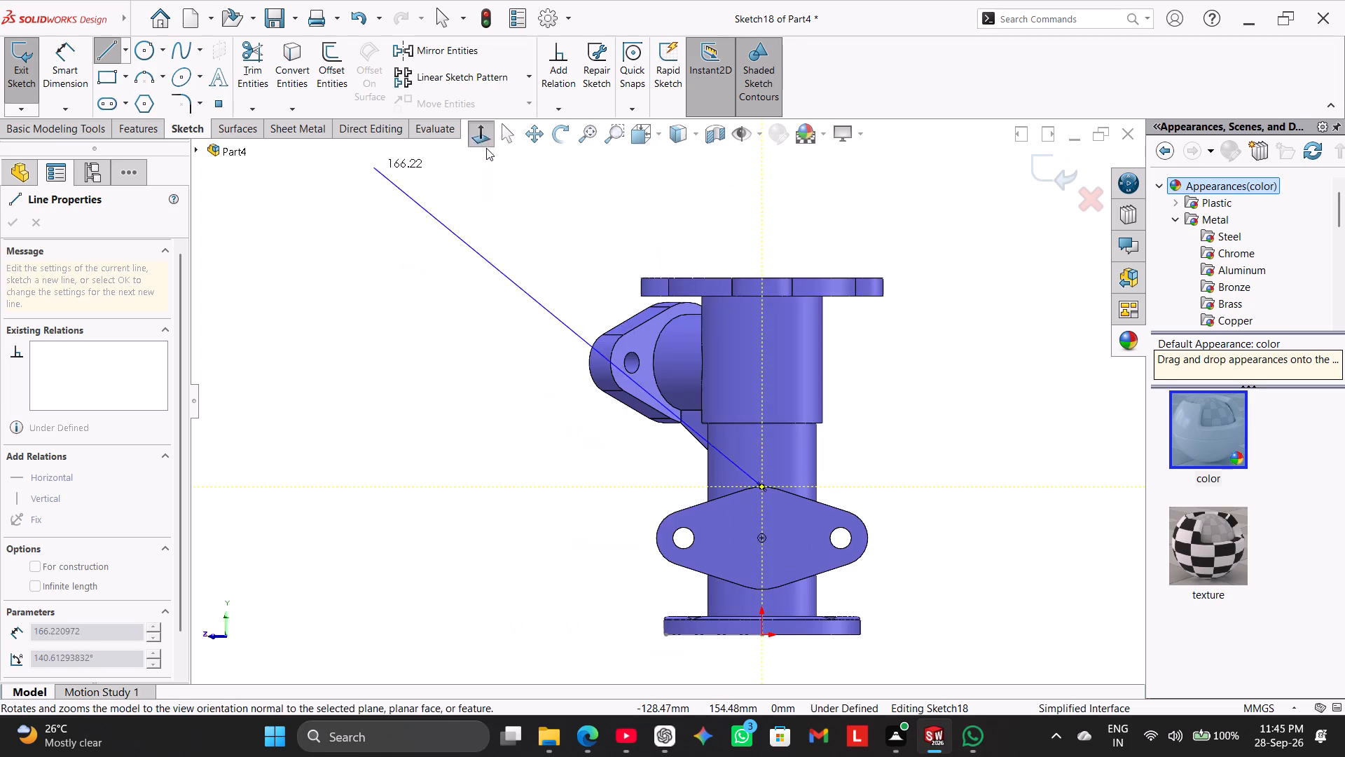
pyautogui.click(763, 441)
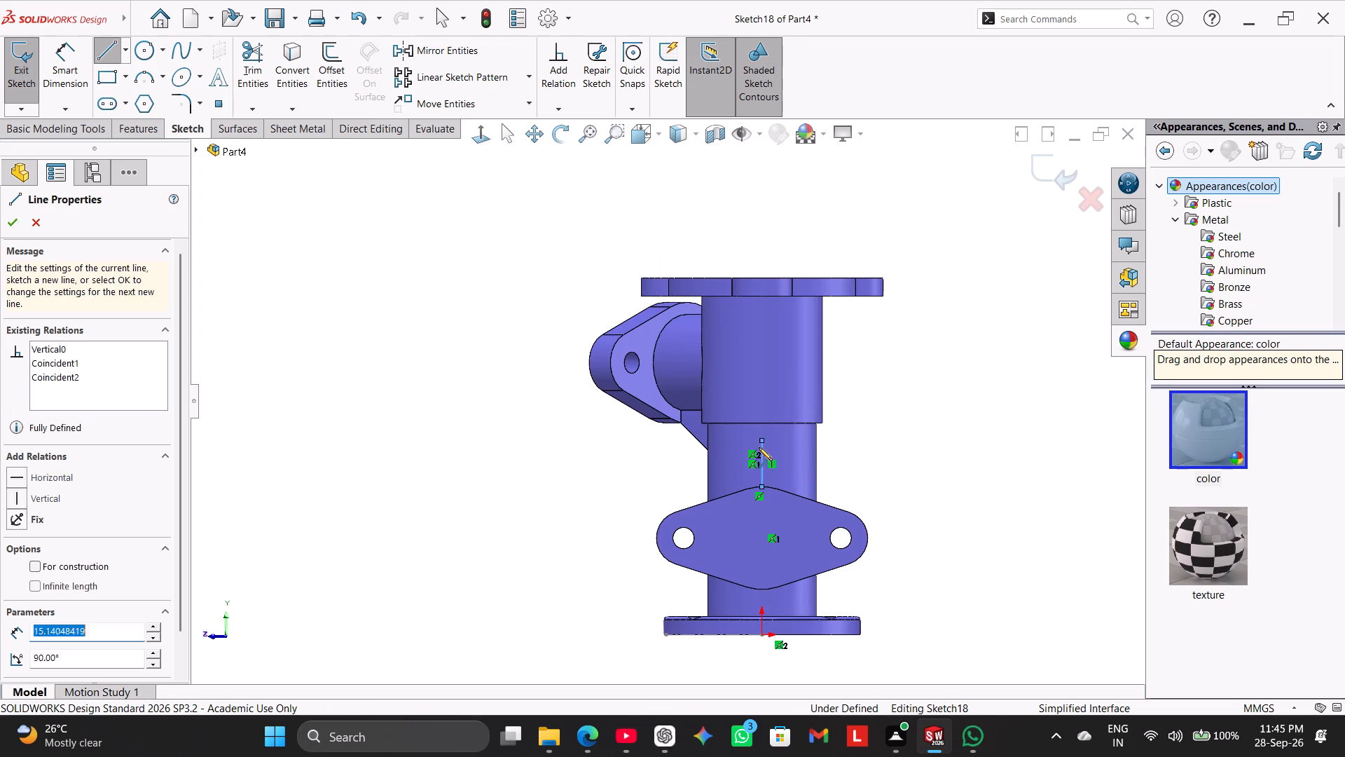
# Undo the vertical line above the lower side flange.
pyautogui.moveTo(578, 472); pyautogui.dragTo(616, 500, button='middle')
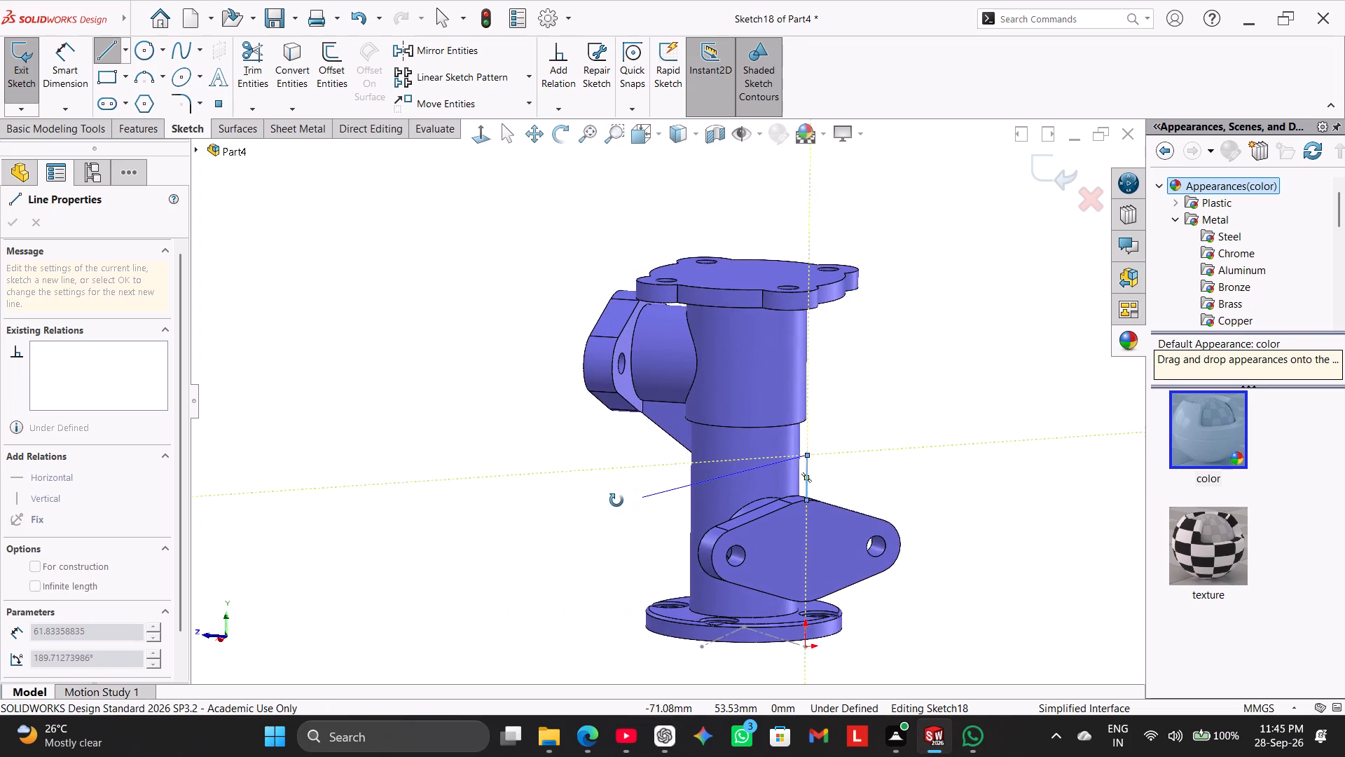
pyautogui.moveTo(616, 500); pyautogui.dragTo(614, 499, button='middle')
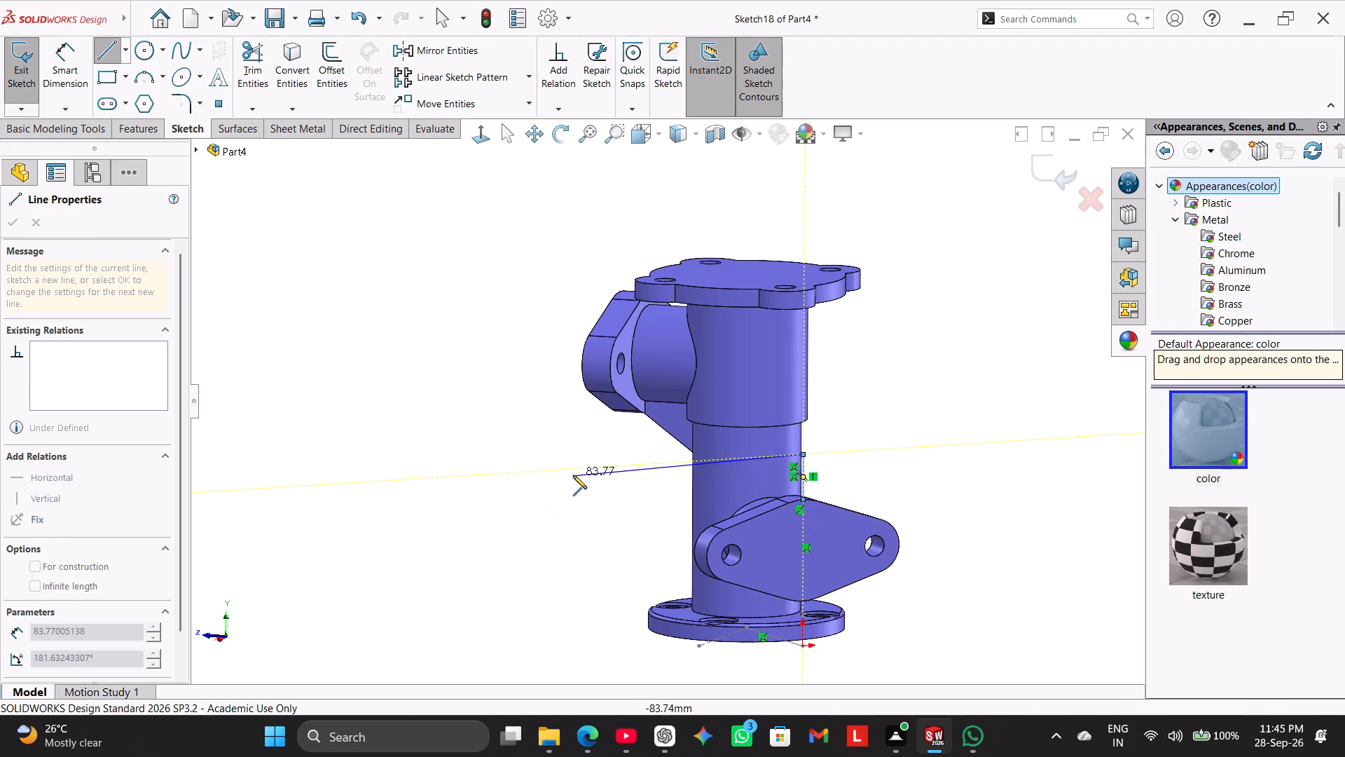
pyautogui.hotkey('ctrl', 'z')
# Restart the Line tool in the Plane2 sketch with the lower side flange and its neck in close view.
pyautogui.moveTo(629, 511); pyautogui.dragTo(722, 520, button='middle')
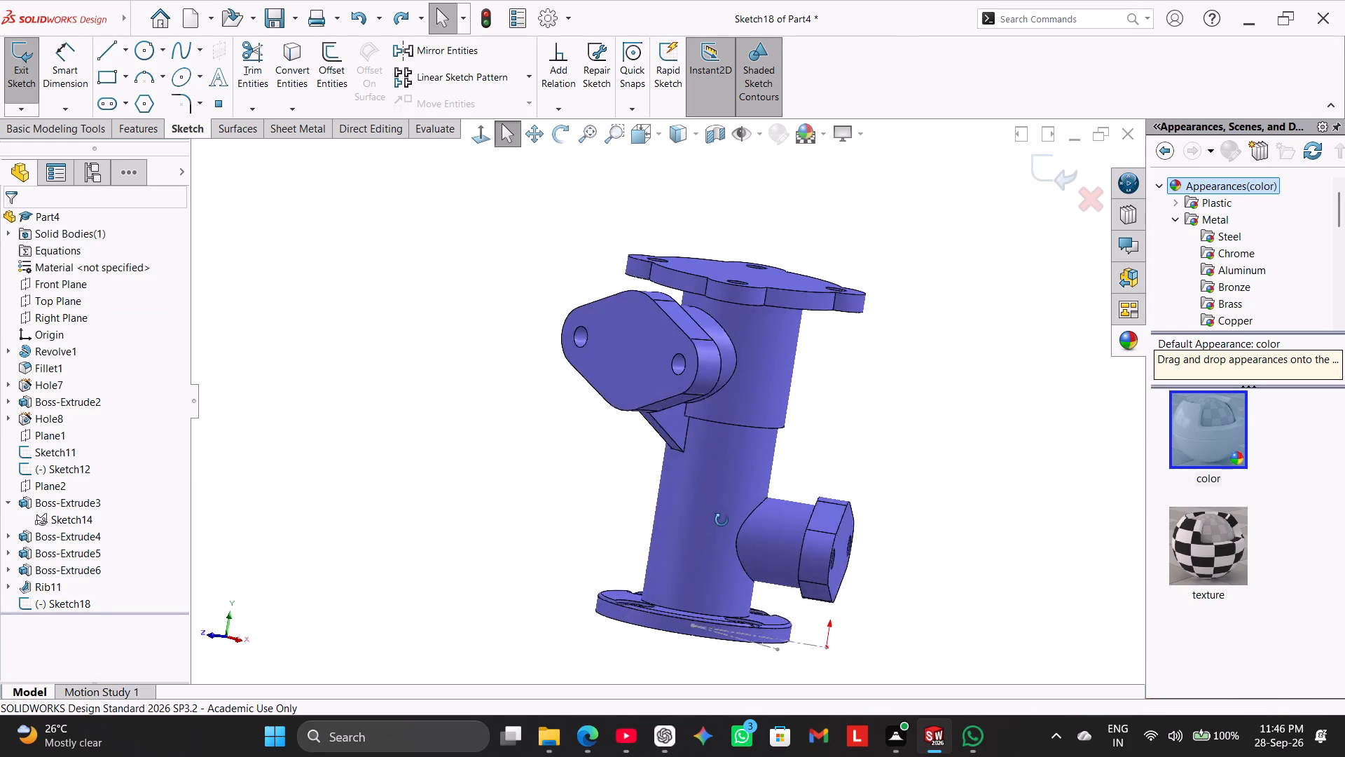
pyautogui.moveTo(722, 520); pyautogui.dragTo(733, 533, button='middle')
pyautogui.scroll(-3, 839, 459)
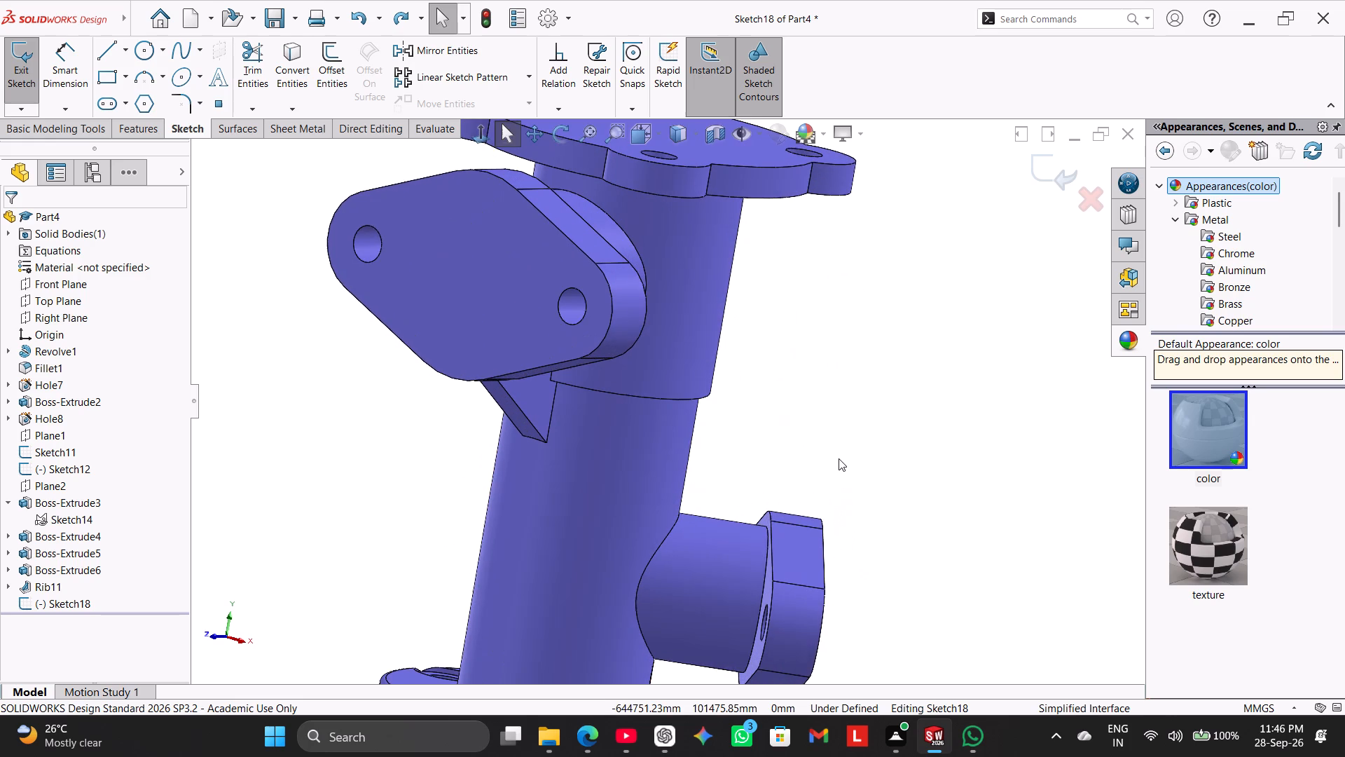
pyautogui.click(111, 44)
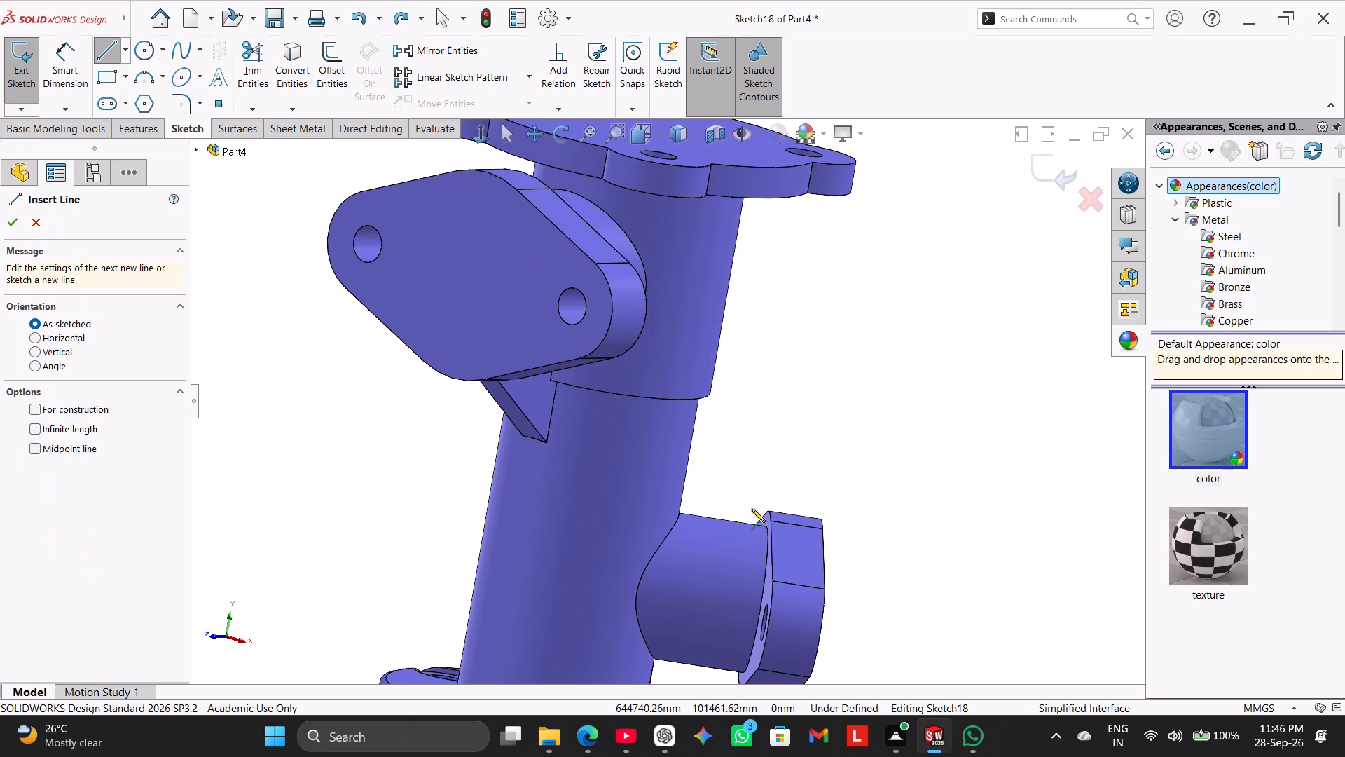
pyautogui.moveTo(780, 486); pyautogui.dragTo(786, 536, button='middle')
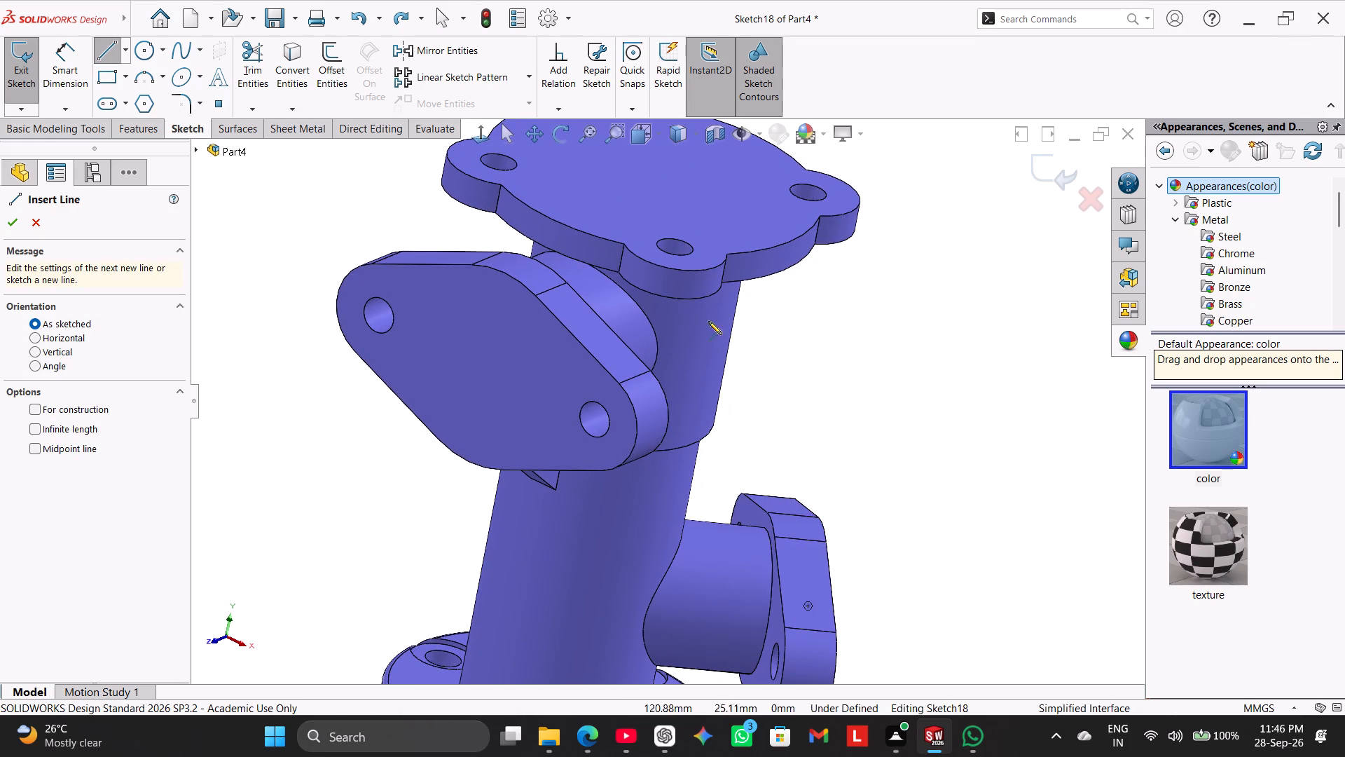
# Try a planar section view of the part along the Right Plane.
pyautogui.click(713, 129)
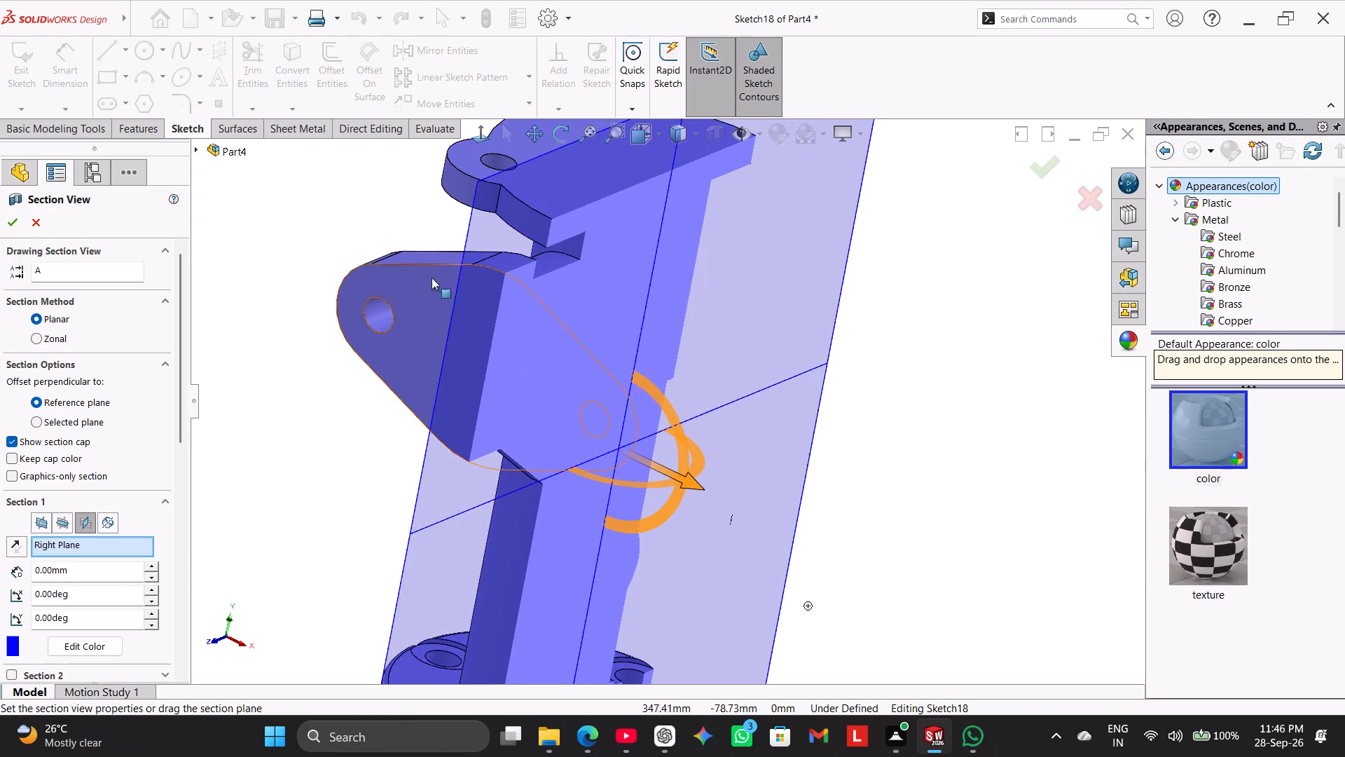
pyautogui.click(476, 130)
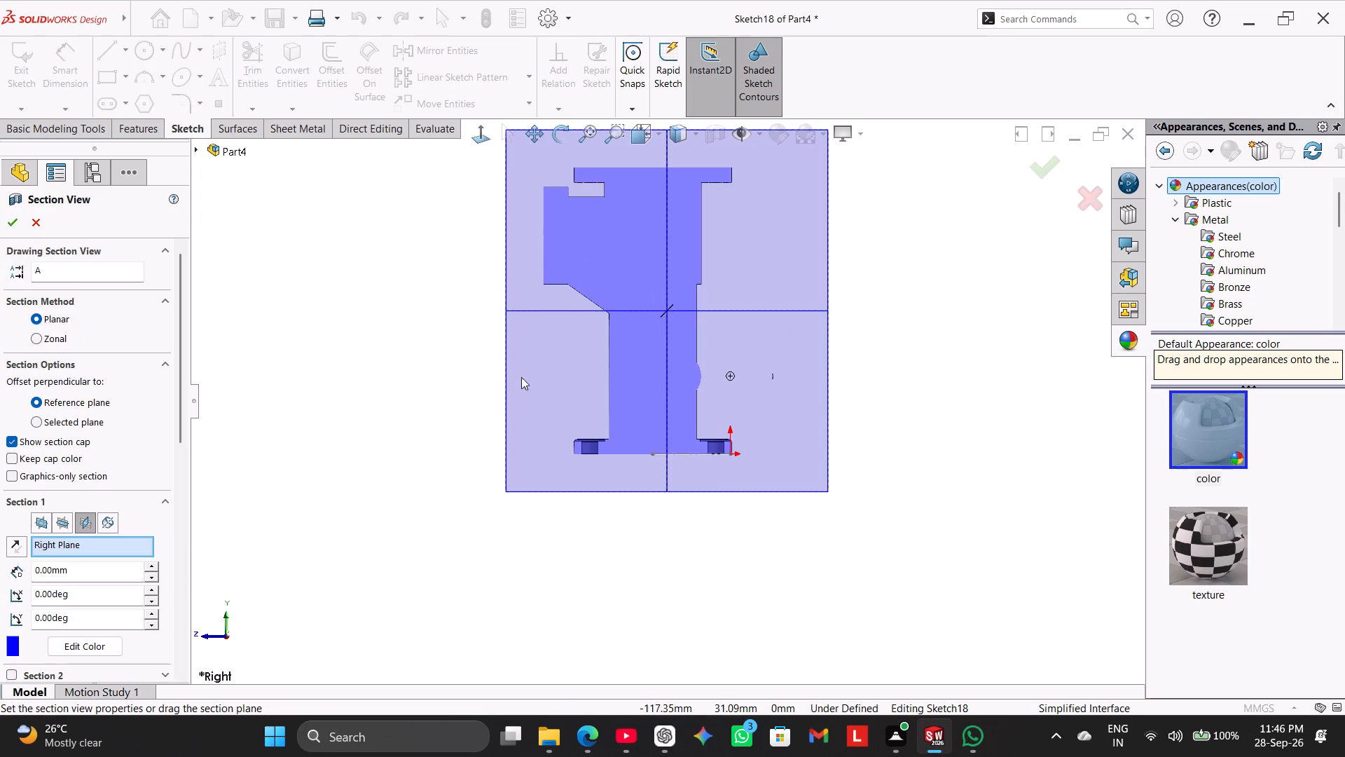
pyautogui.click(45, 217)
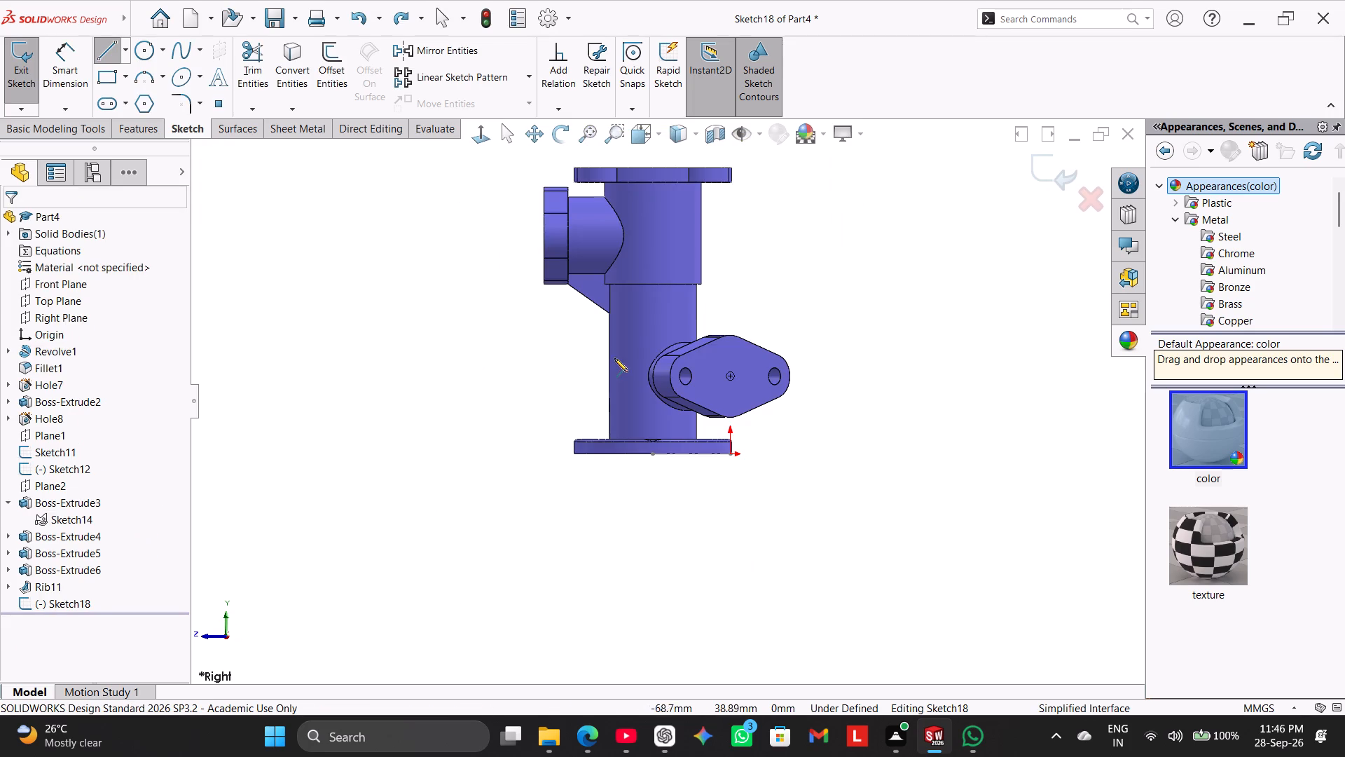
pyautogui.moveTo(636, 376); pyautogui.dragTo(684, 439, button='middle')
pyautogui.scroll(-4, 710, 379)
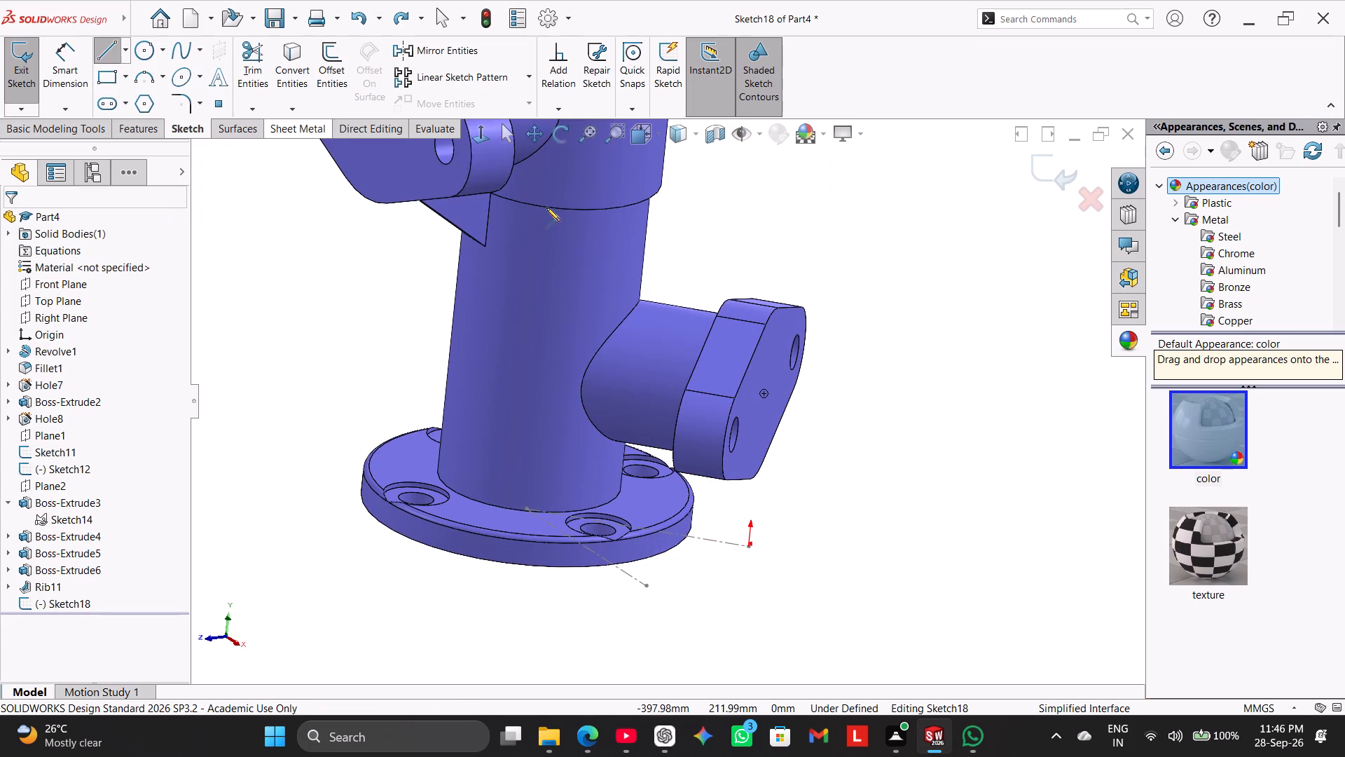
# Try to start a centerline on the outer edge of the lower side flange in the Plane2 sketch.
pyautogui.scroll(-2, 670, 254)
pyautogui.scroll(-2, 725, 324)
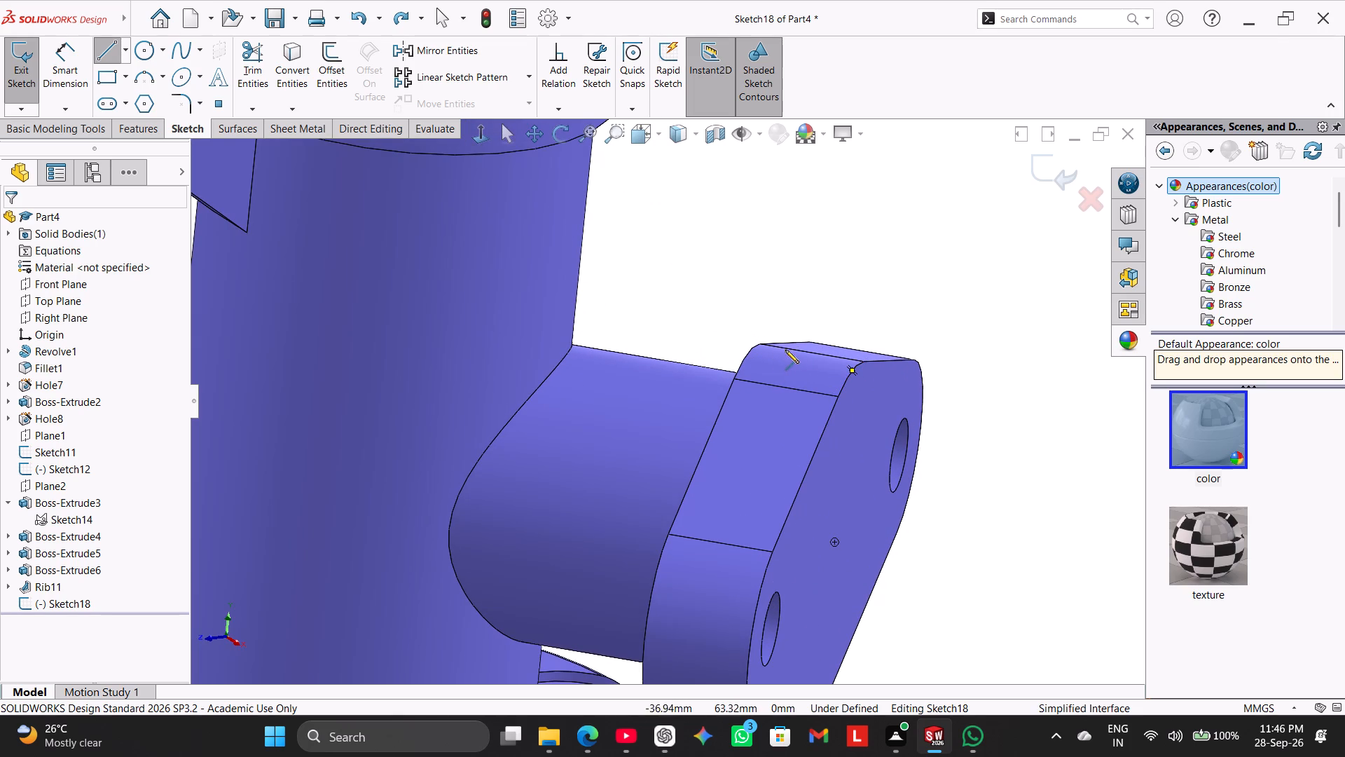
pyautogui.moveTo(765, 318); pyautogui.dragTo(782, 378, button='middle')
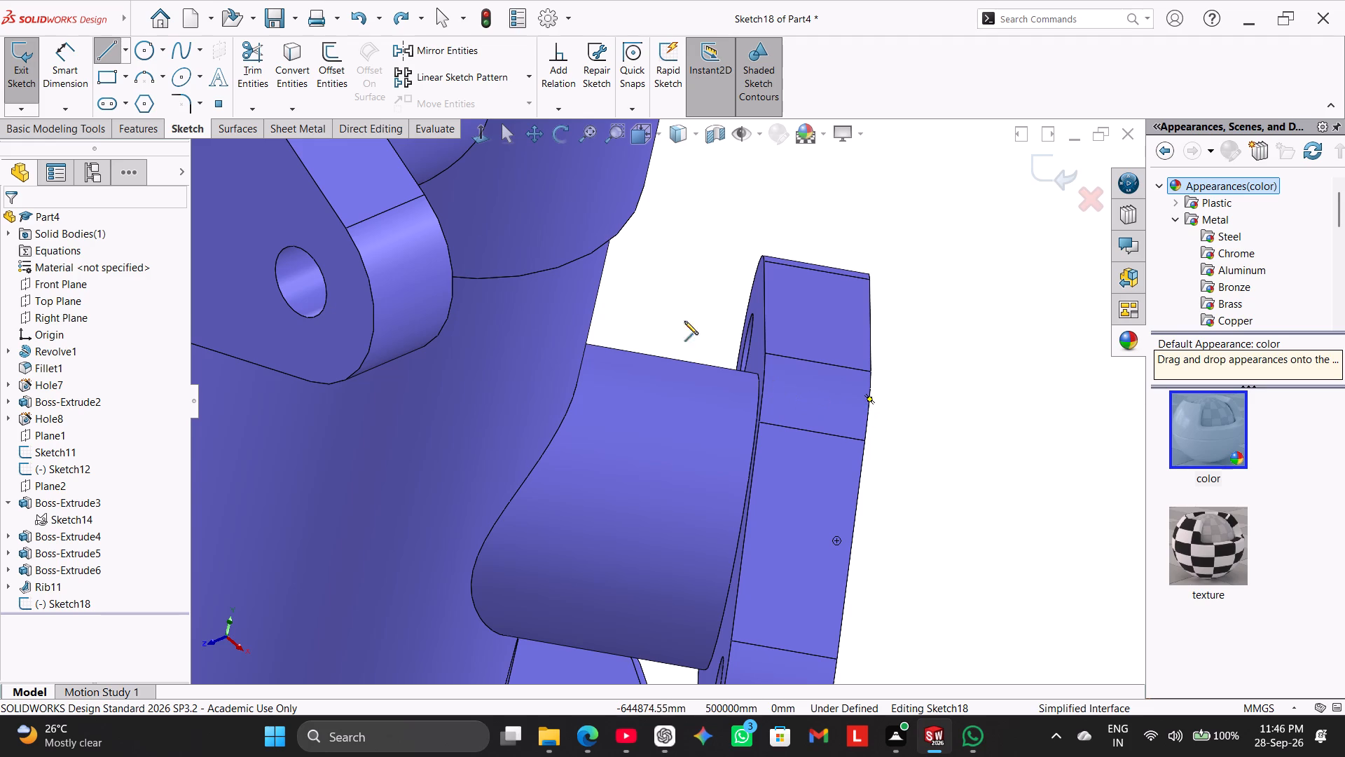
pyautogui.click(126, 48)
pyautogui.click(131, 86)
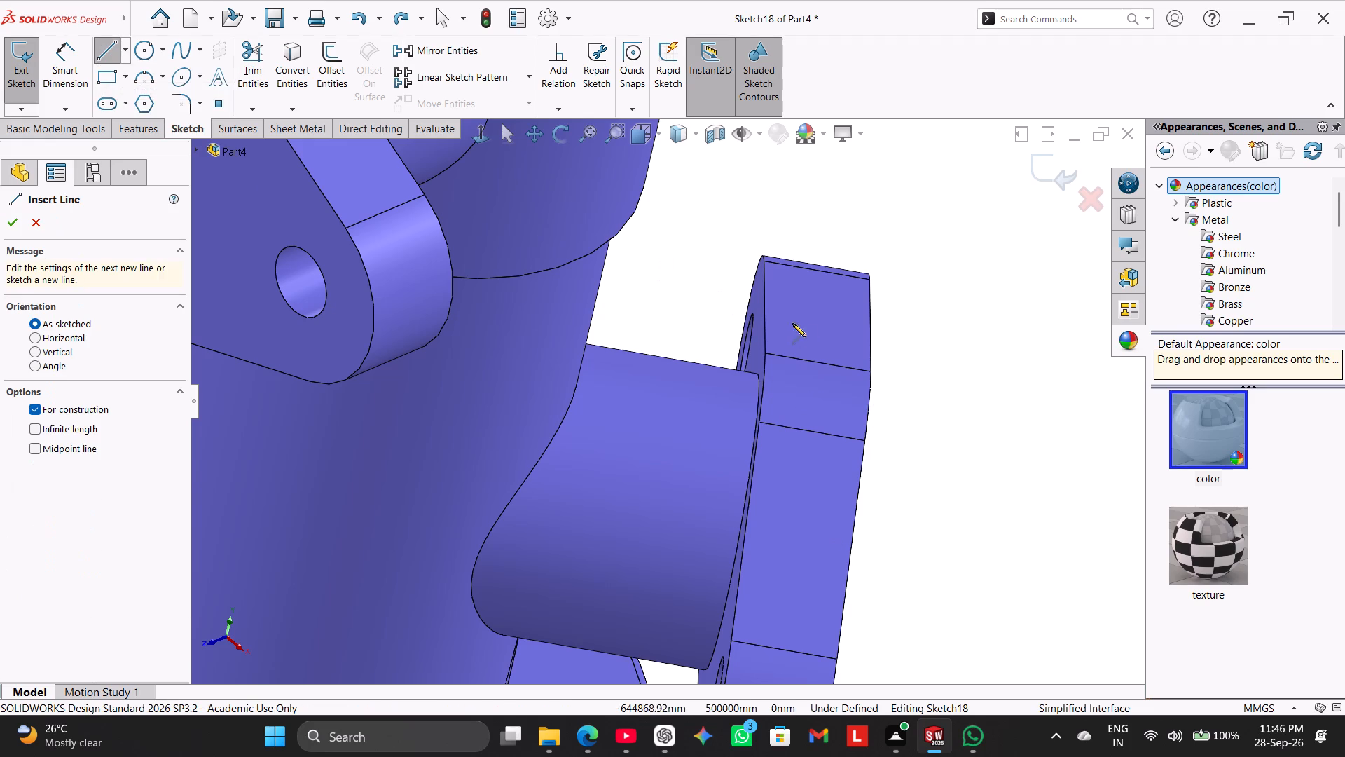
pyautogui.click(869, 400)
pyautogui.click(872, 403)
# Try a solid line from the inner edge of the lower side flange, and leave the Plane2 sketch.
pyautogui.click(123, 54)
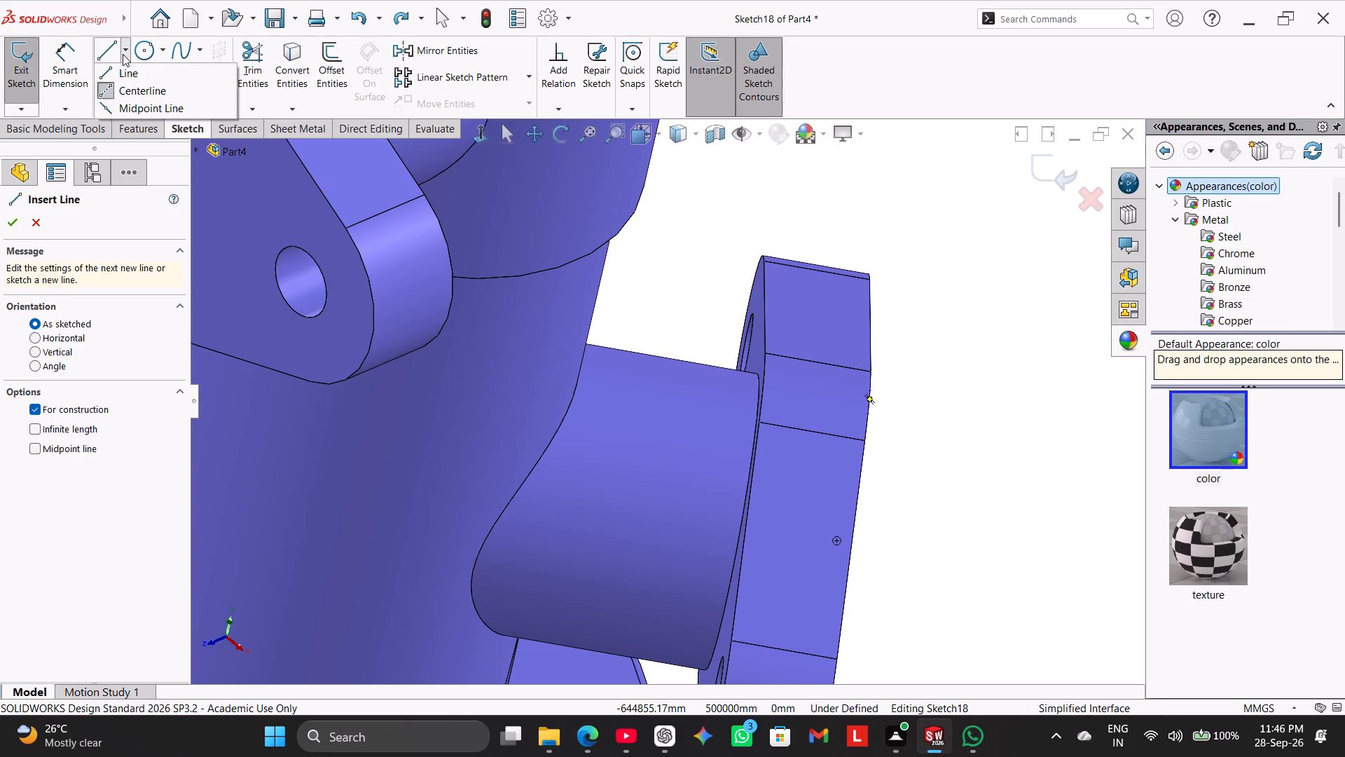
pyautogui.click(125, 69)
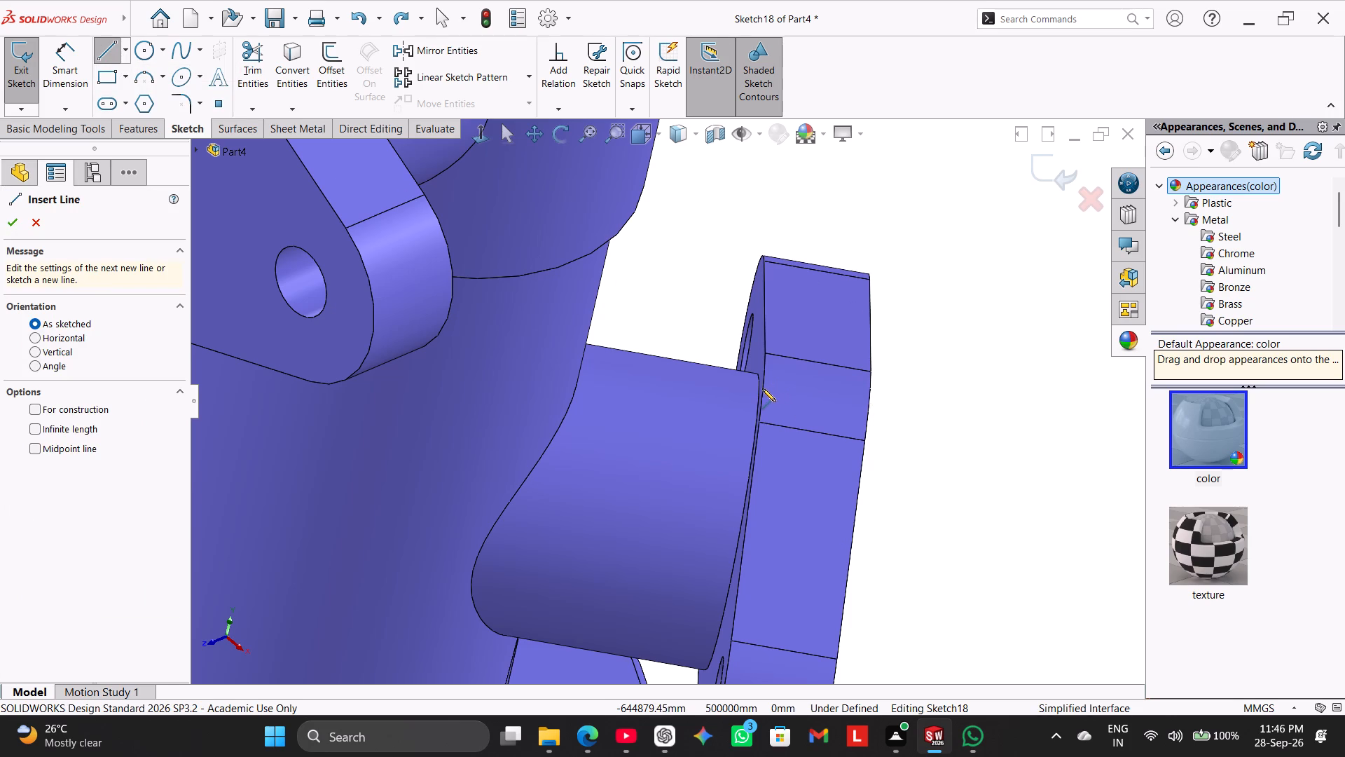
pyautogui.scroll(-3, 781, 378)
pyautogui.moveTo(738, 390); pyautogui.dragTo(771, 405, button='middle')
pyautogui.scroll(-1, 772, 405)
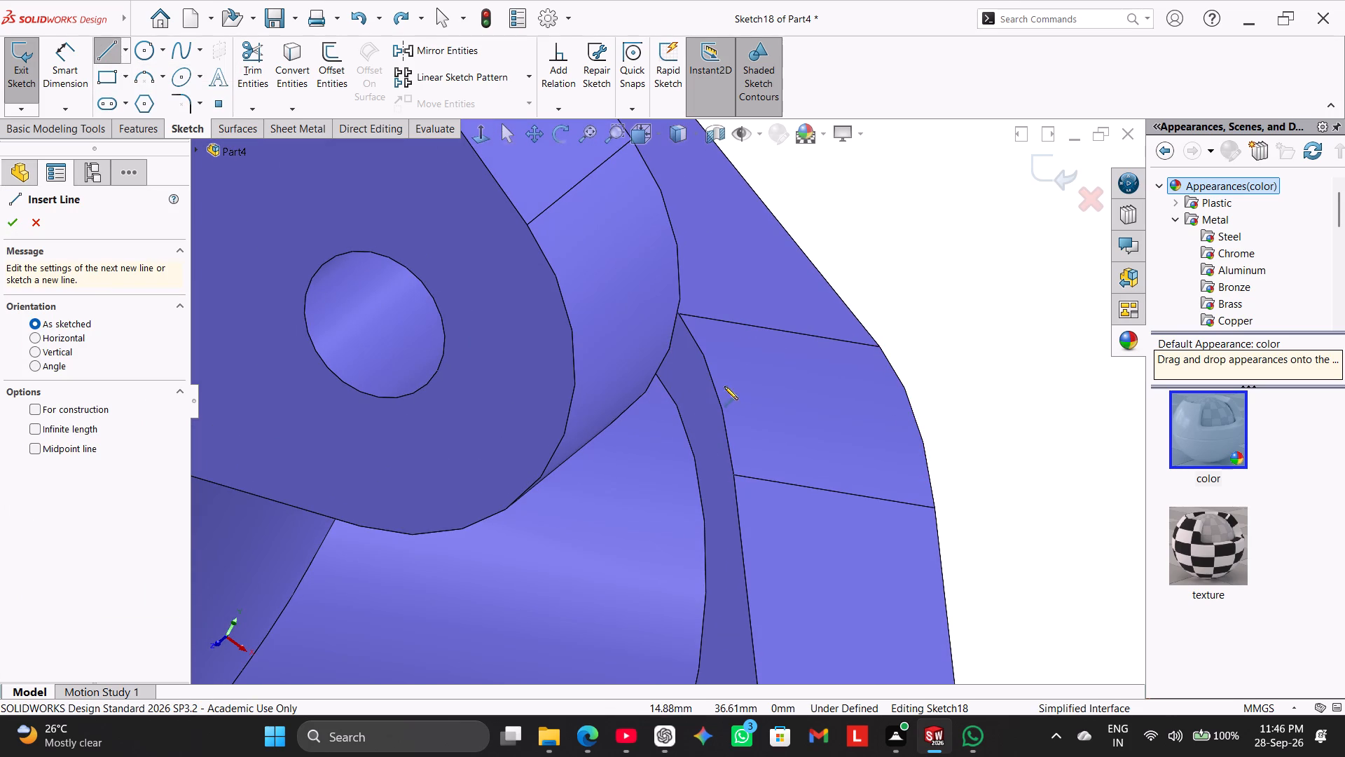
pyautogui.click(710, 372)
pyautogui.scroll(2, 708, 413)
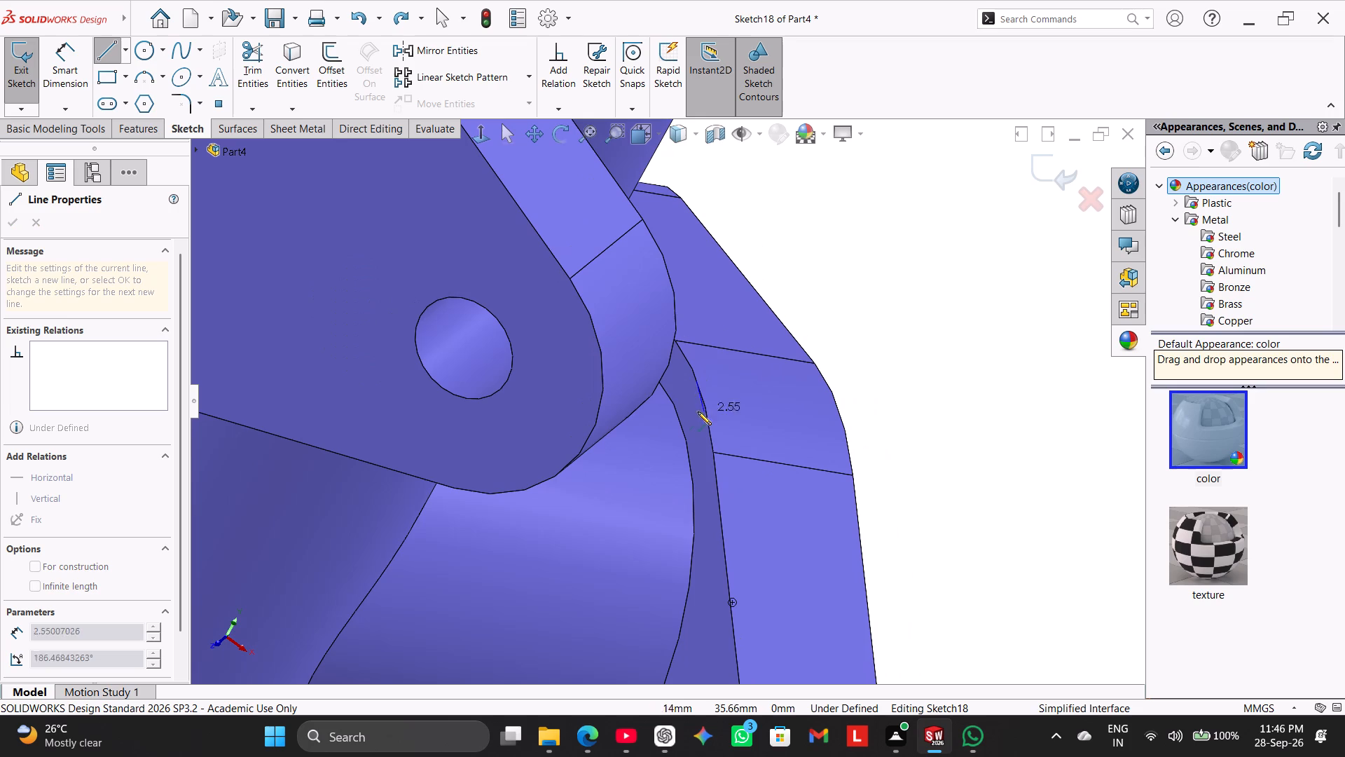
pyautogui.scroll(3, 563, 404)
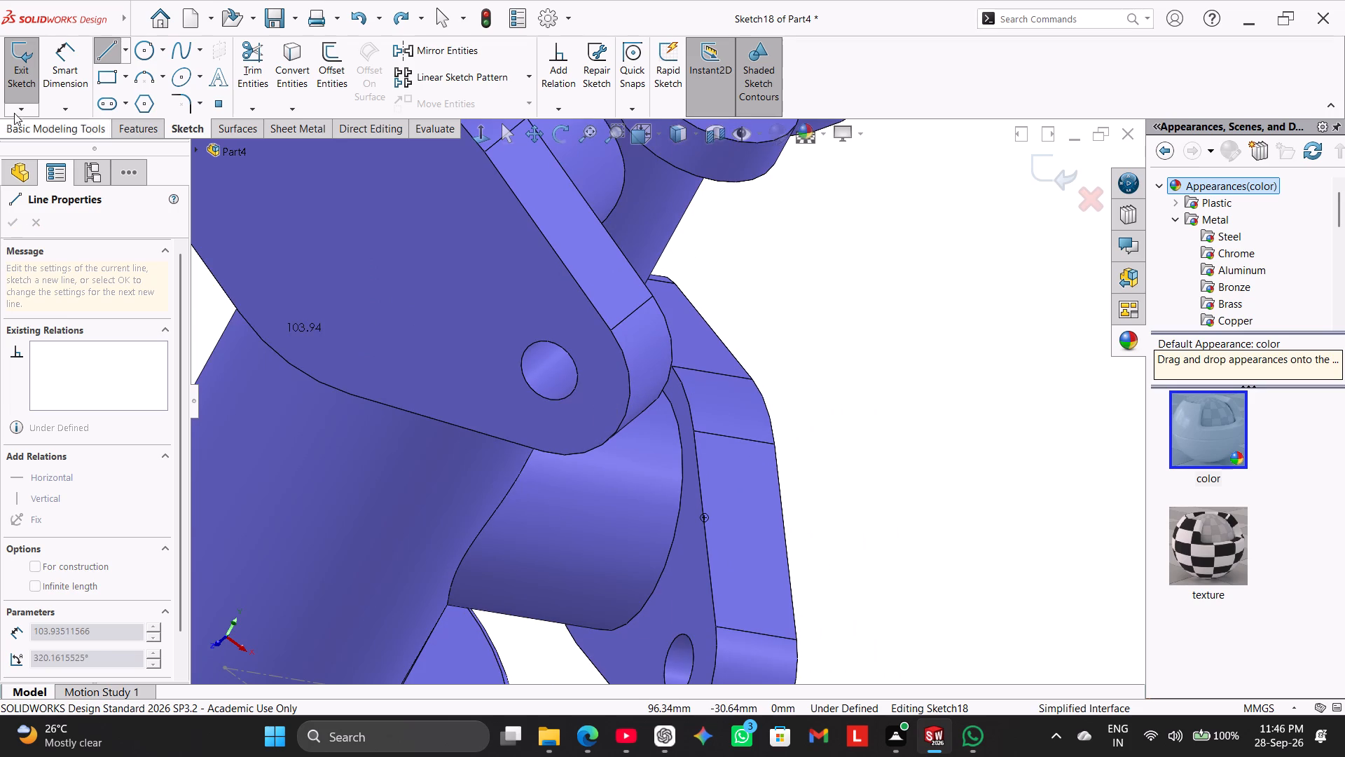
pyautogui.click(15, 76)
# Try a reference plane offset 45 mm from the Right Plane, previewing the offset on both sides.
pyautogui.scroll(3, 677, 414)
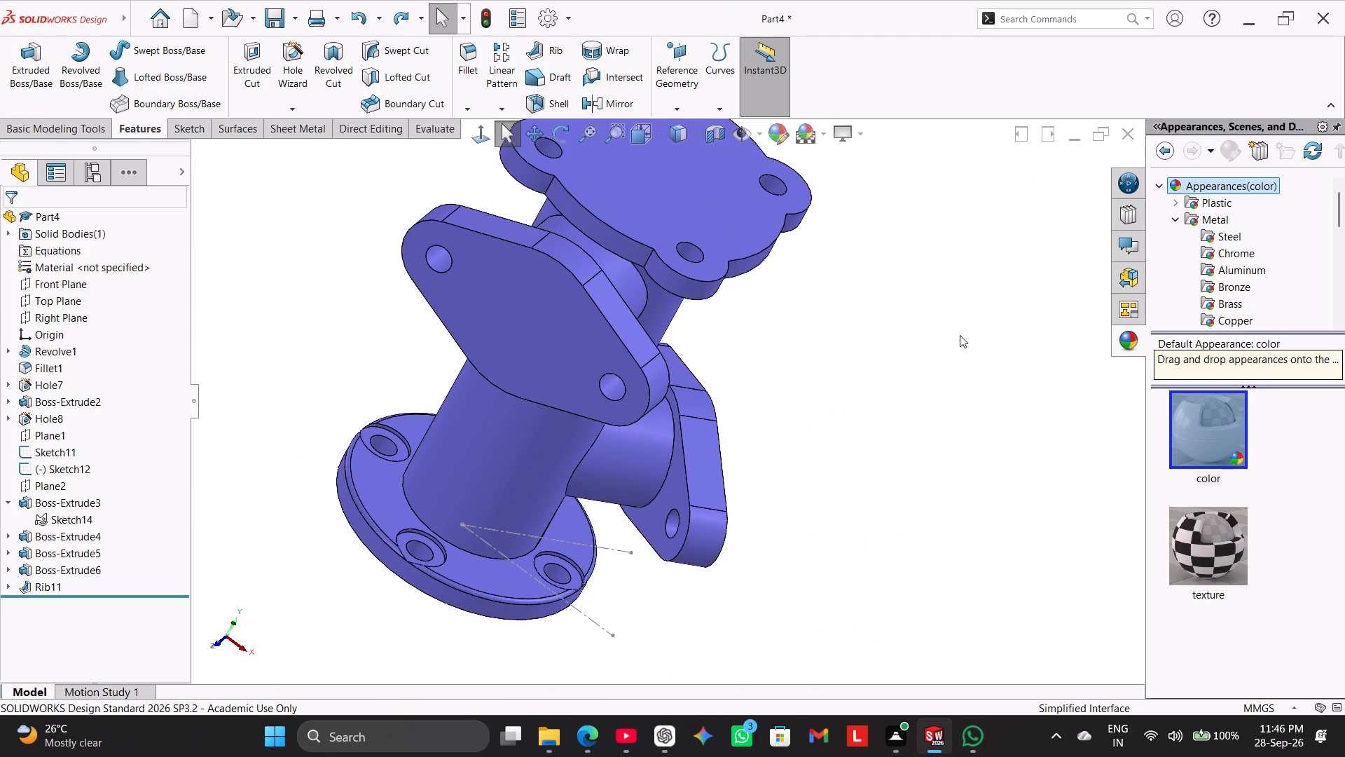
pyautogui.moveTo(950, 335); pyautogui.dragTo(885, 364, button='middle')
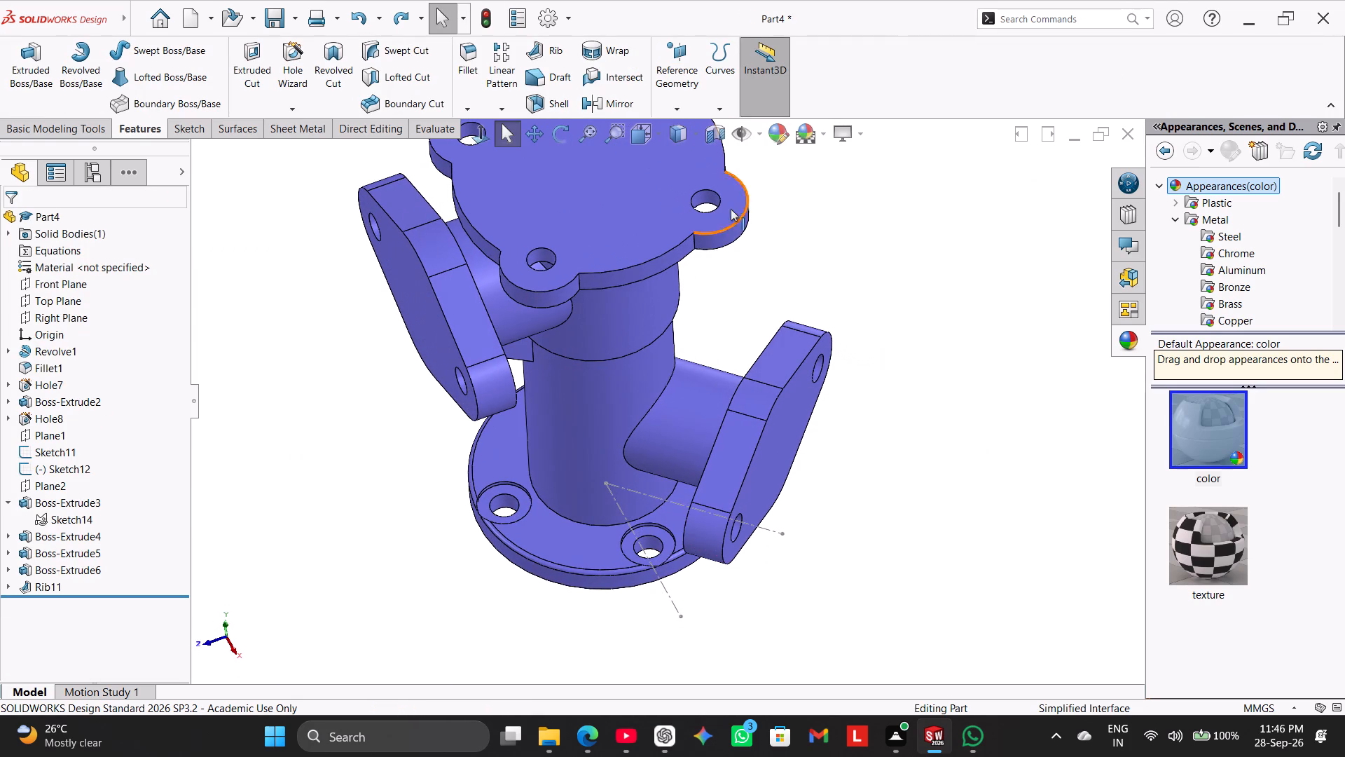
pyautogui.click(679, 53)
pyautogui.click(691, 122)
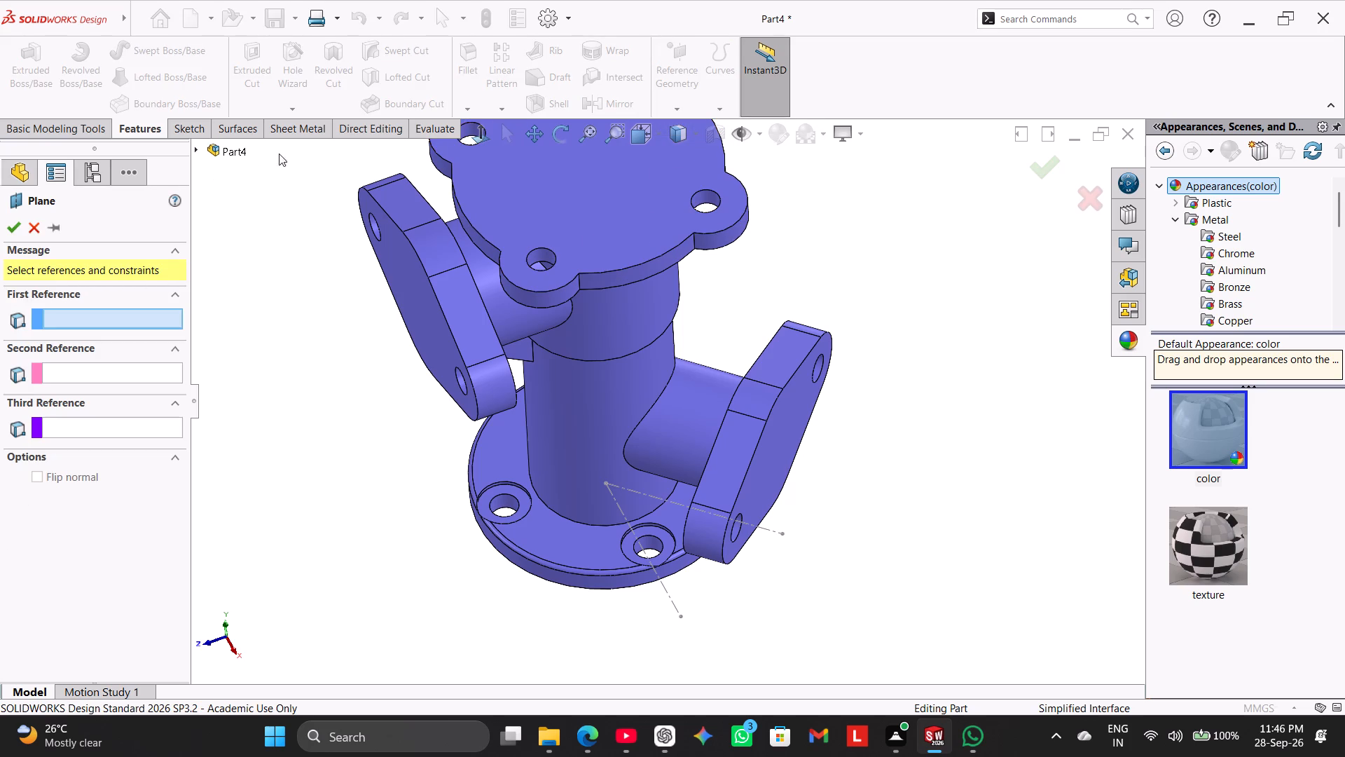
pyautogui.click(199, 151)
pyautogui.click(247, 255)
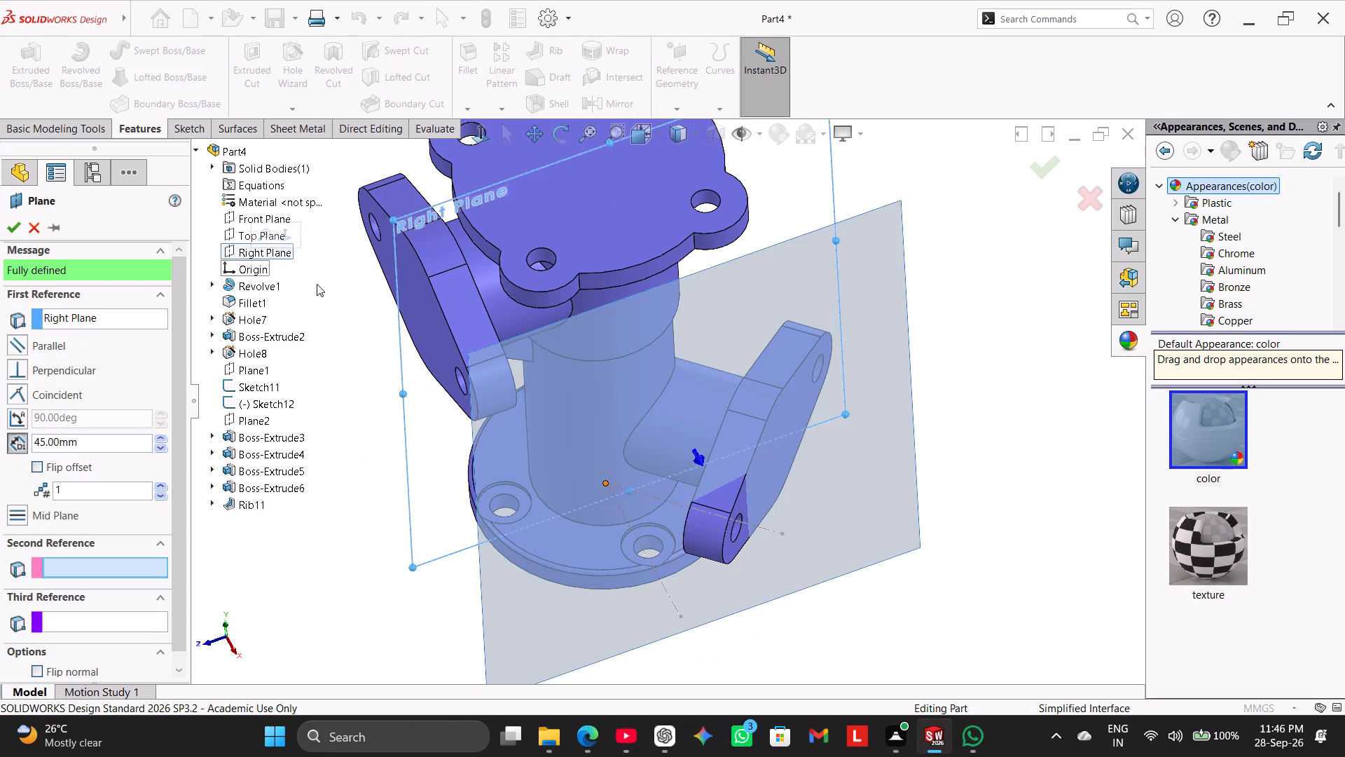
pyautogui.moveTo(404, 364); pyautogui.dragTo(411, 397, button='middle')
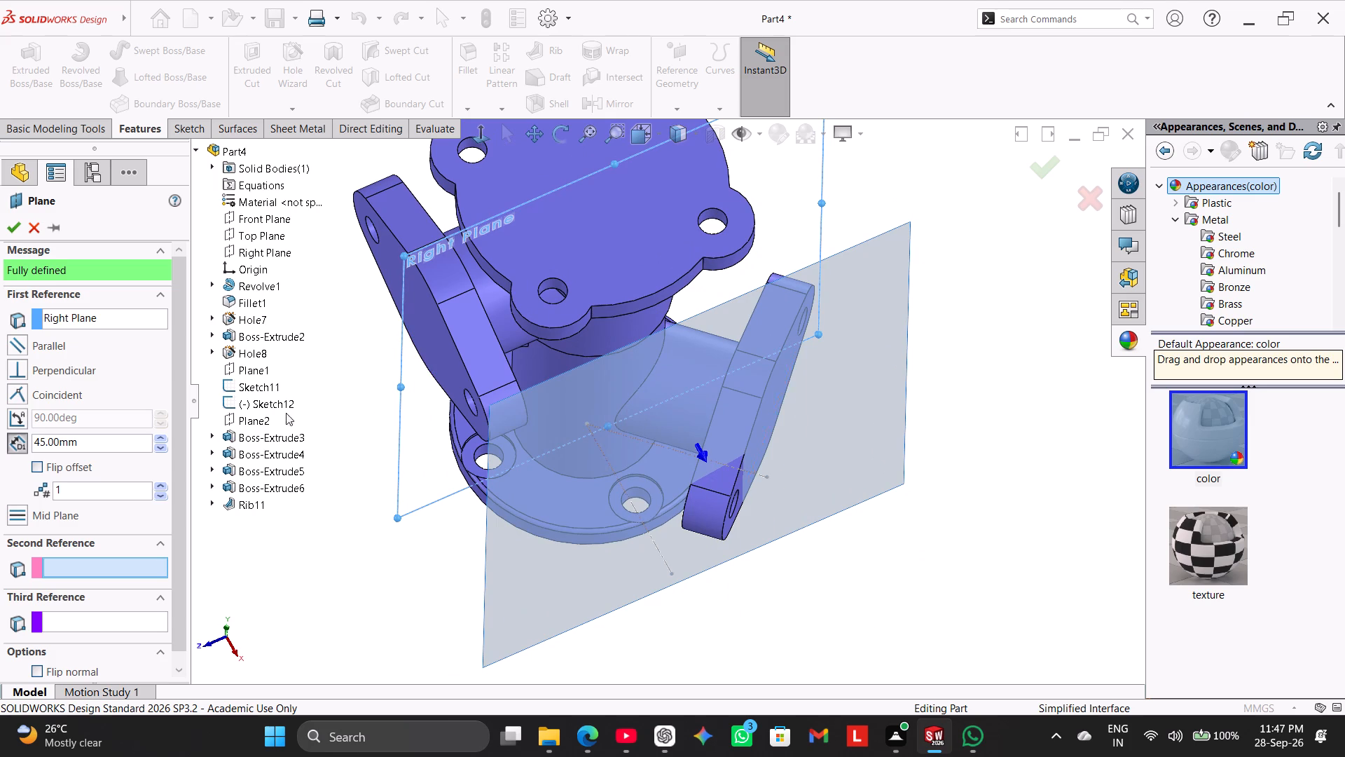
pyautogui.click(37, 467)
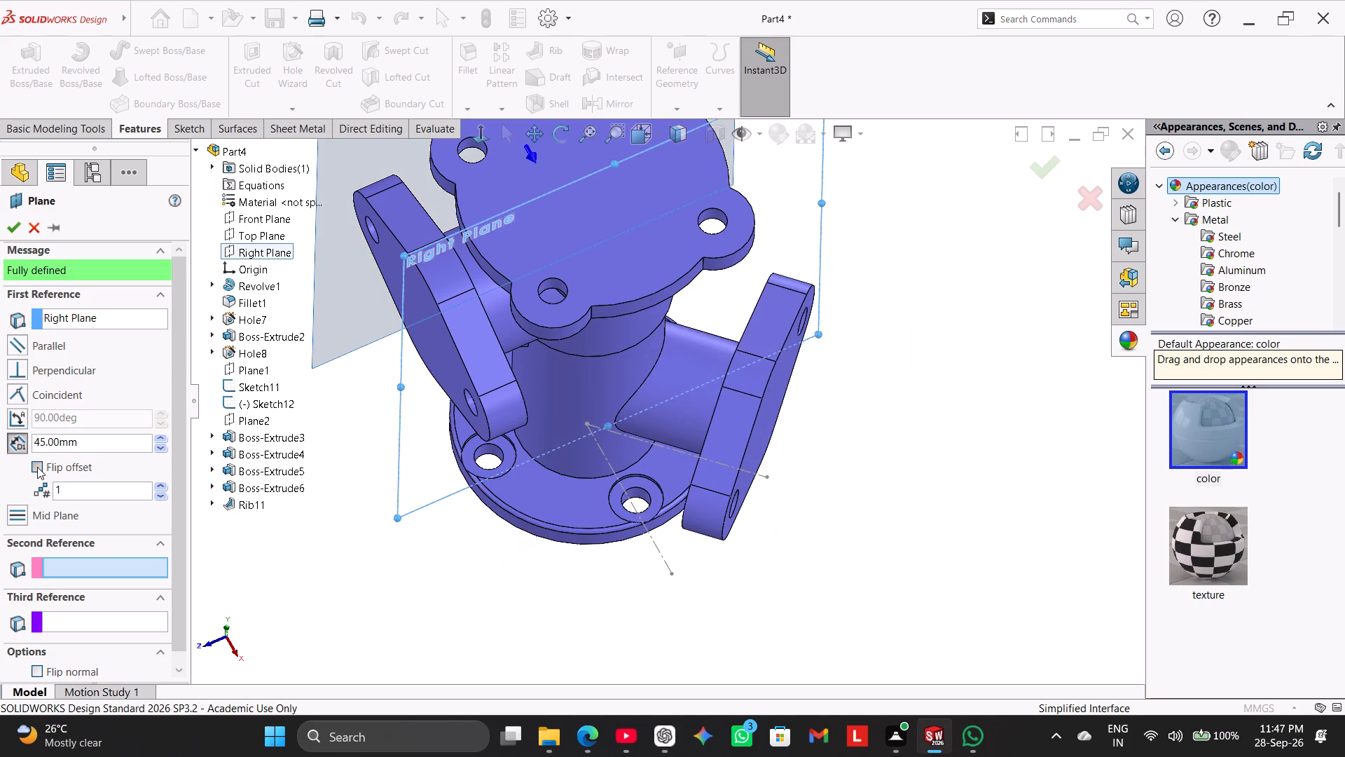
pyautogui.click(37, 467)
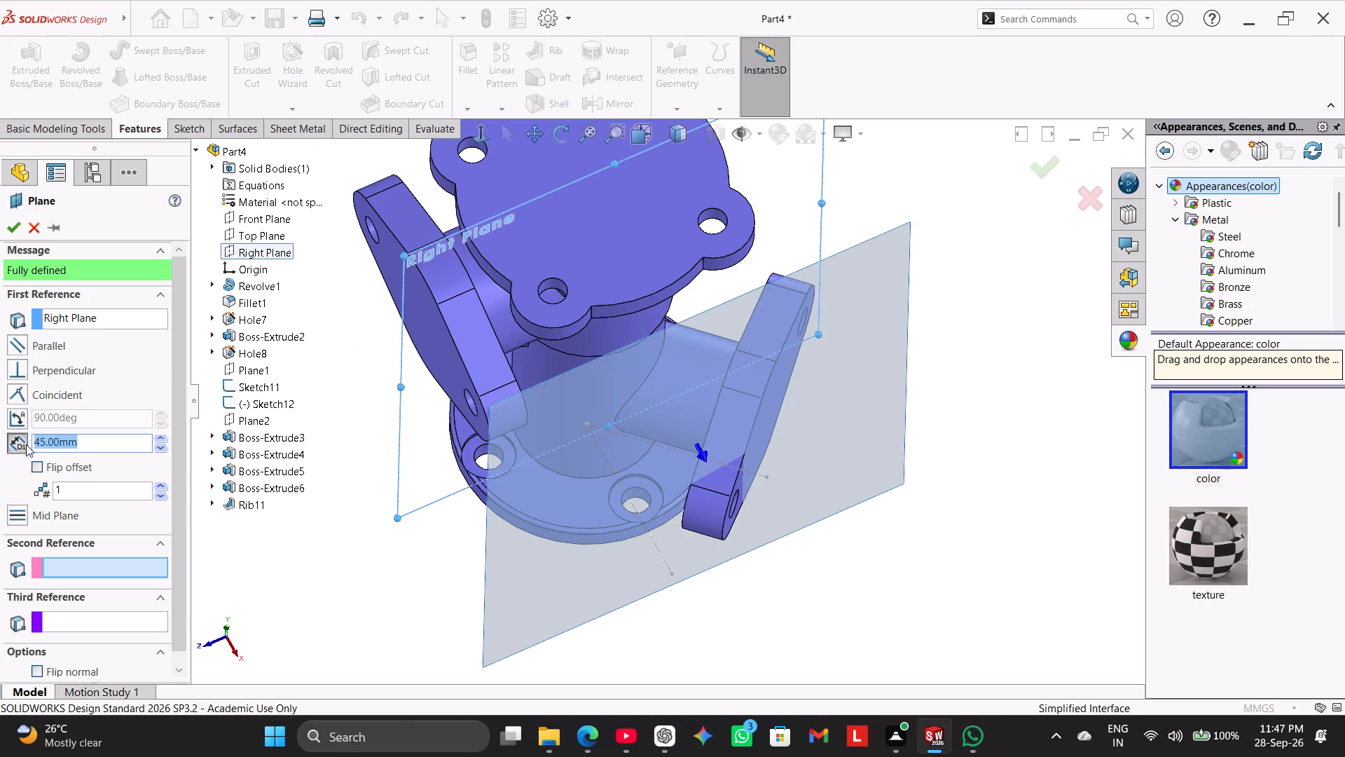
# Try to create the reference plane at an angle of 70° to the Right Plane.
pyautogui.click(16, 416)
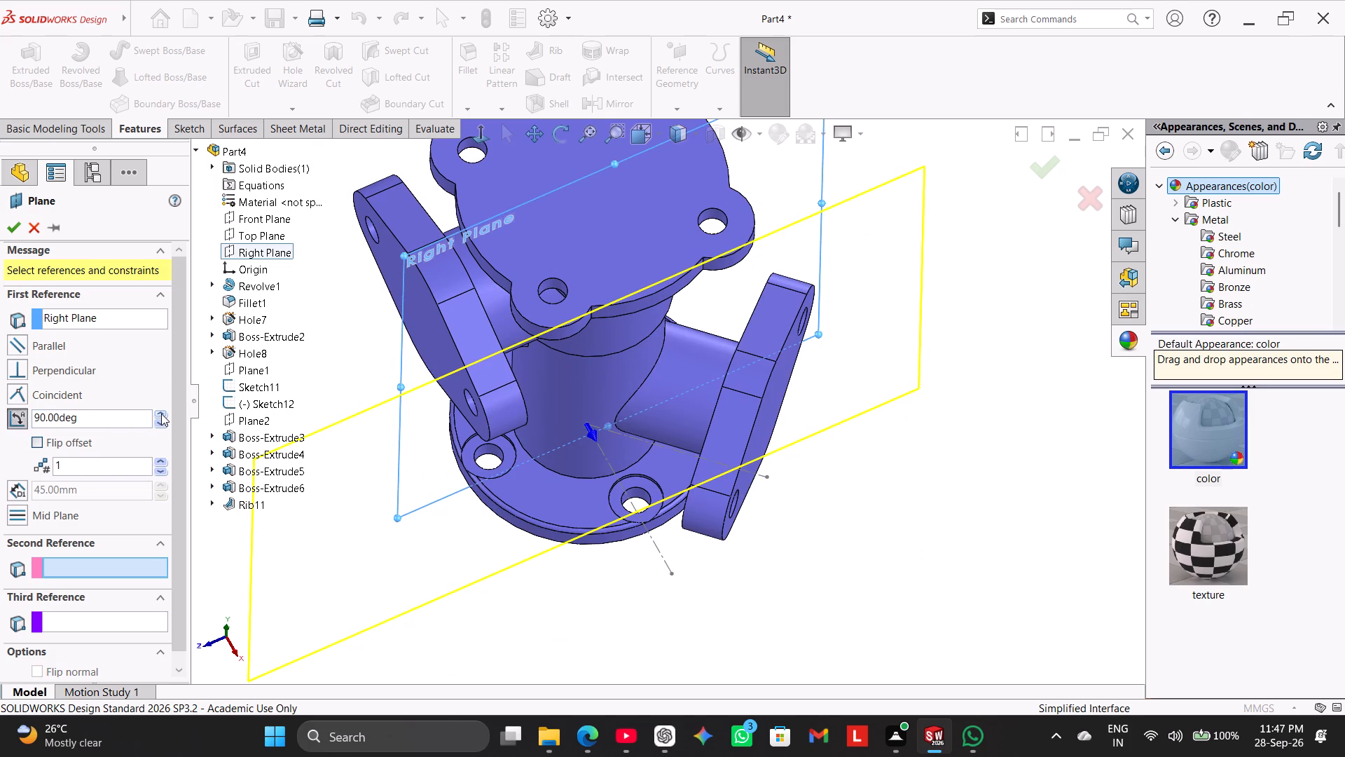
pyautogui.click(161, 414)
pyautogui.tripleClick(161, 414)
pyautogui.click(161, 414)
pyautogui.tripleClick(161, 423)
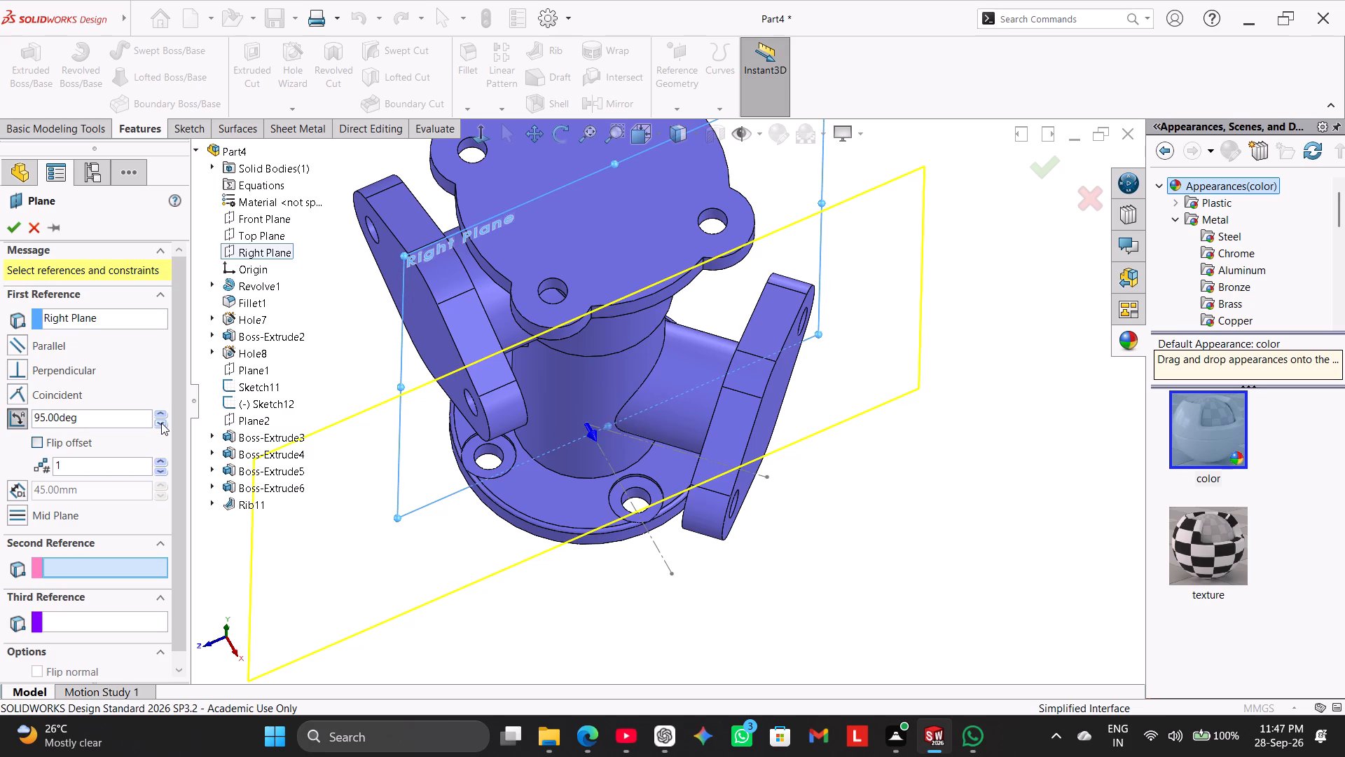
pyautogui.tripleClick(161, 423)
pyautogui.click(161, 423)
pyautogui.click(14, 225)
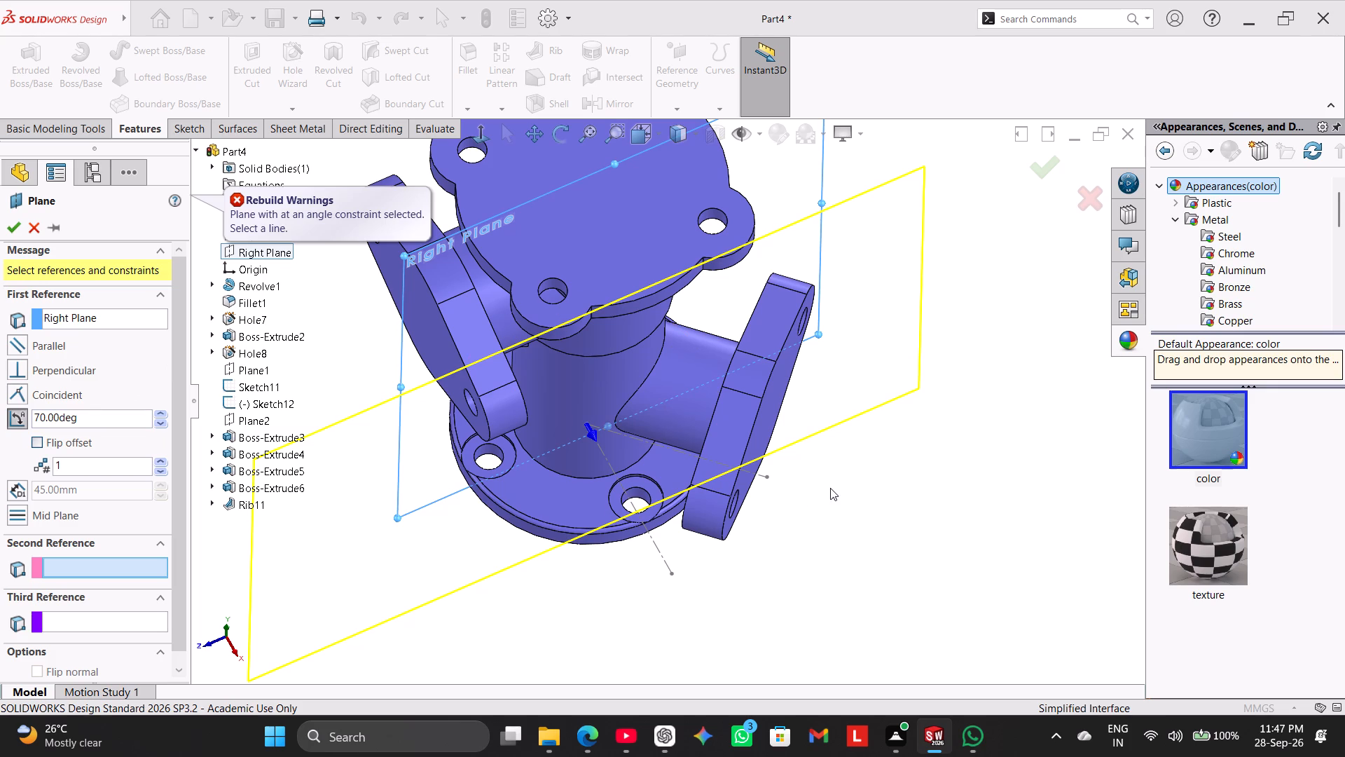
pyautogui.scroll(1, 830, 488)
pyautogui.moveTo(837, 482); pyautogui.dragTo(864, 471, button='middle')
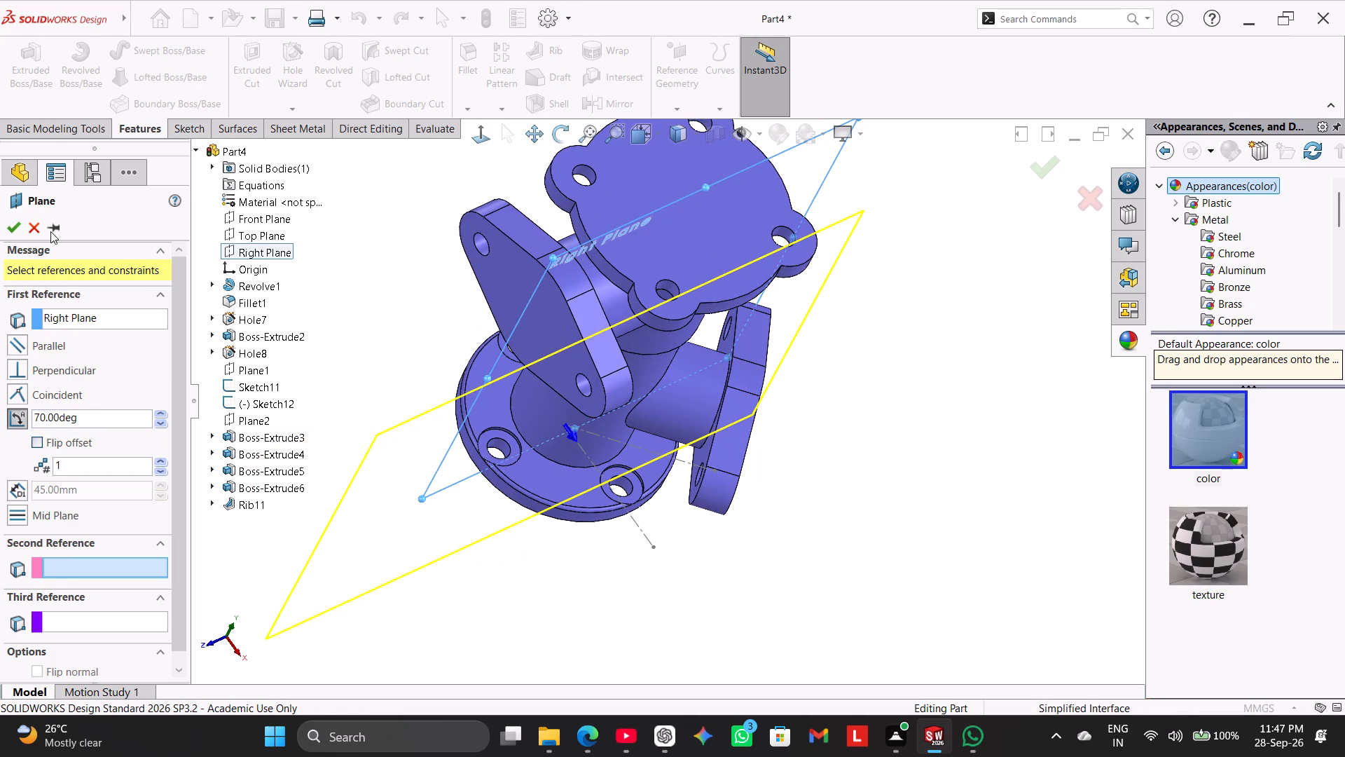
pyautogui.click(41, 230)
# Examine the lower side flange, its neck and the construction lines around the base flange.
pyautogui.scroll(-3, 891, 447)
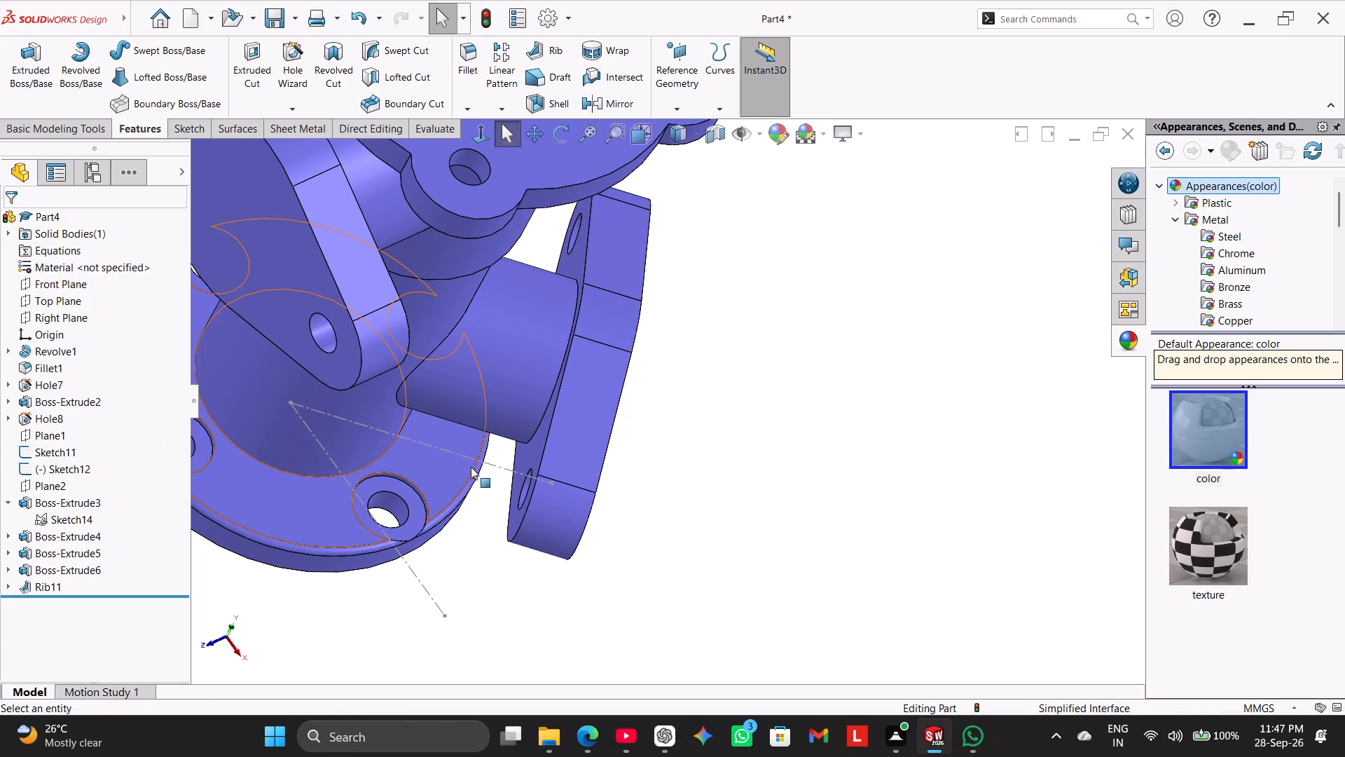
pyautogui.scroll(2, 473, 538)
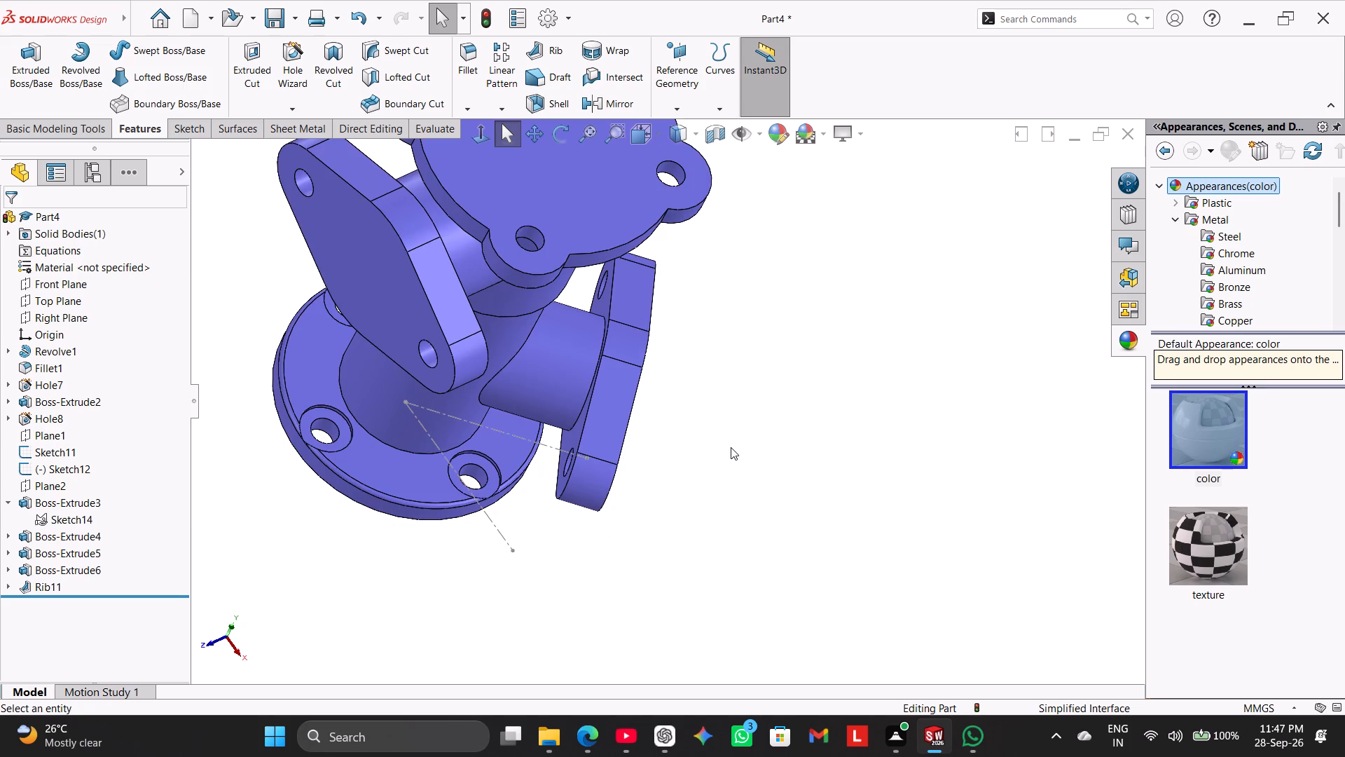
pyautogui.moveTo(731, 447); pyautogui.dragTo(719, 409, button='middle')
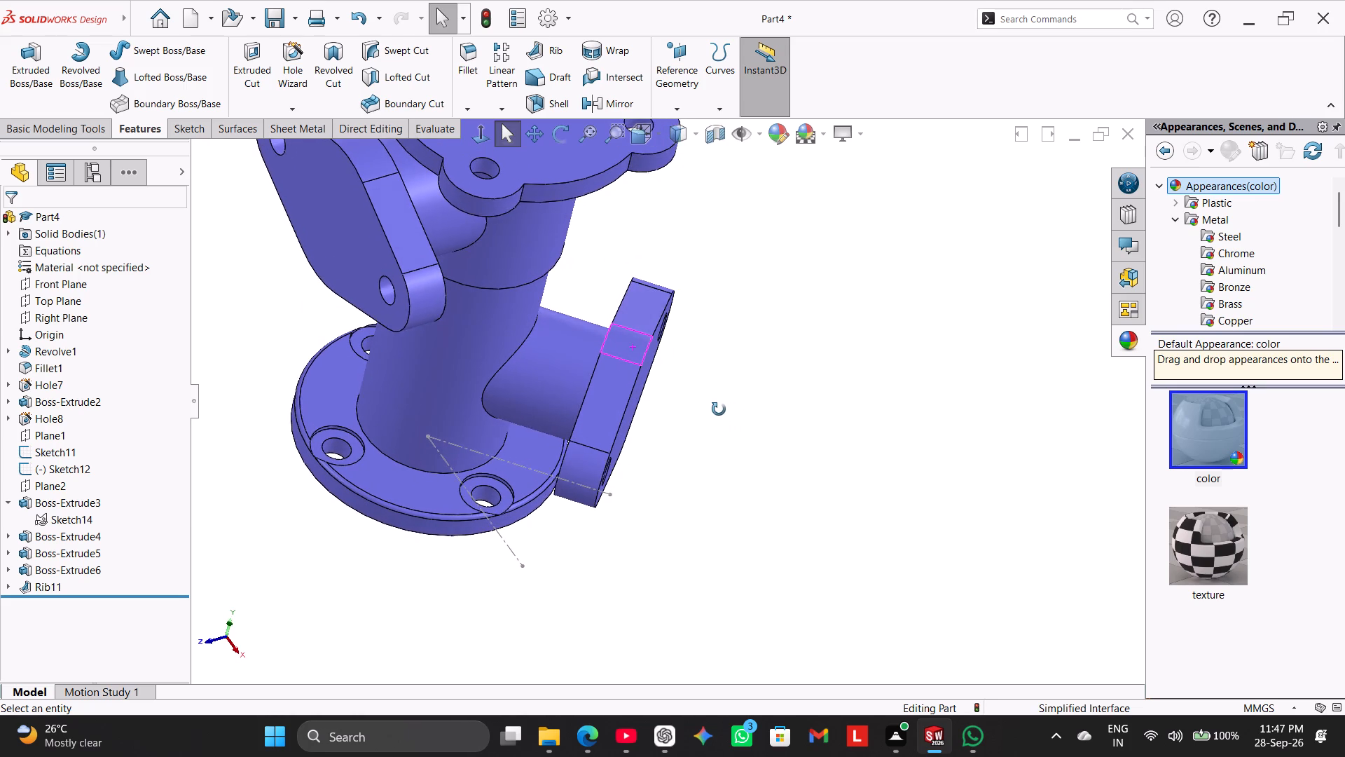
pyautogui.moveTo(719, 409); pyautogui.dragTo(719, 410, button='middle')
pyautogui.scroll(-2, 623, 514)
pyautogui.scroll(2, 536, 484)
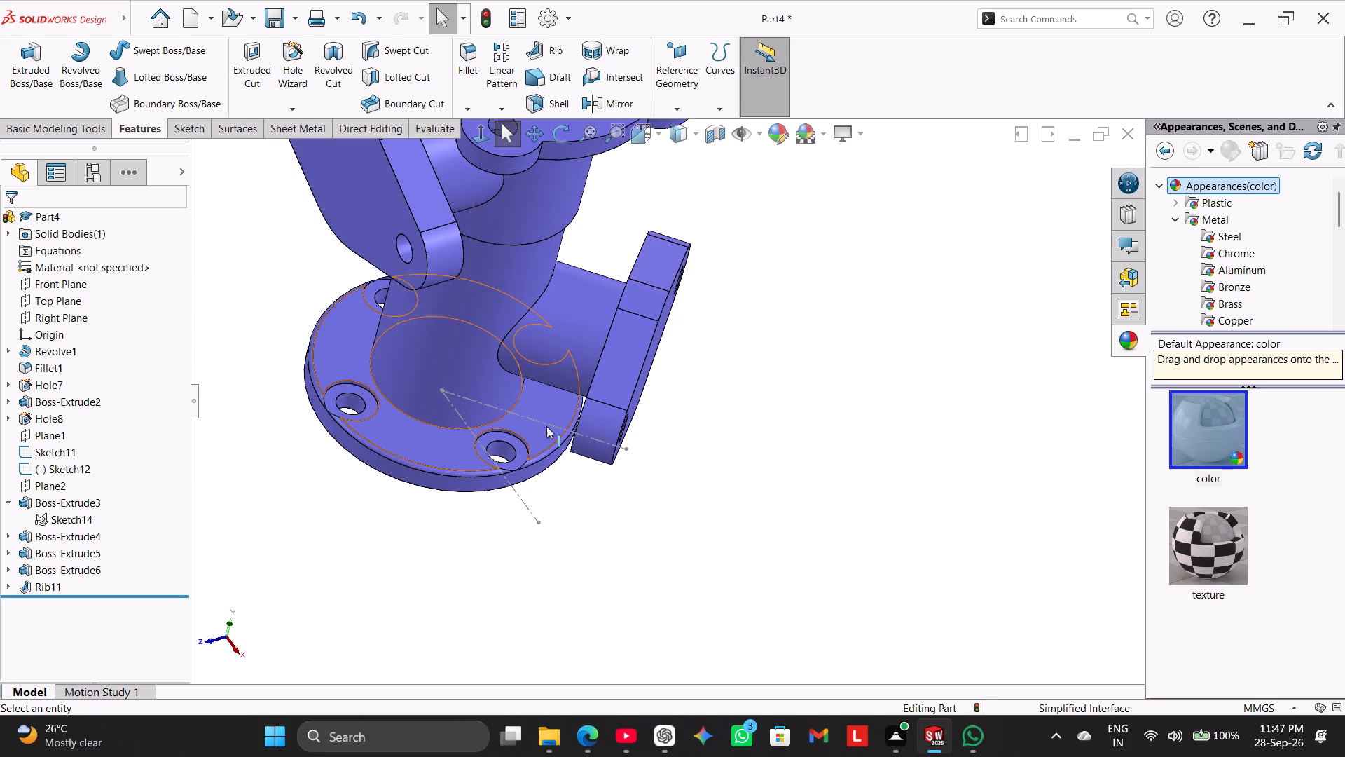
pyautogui.click(548, 425)
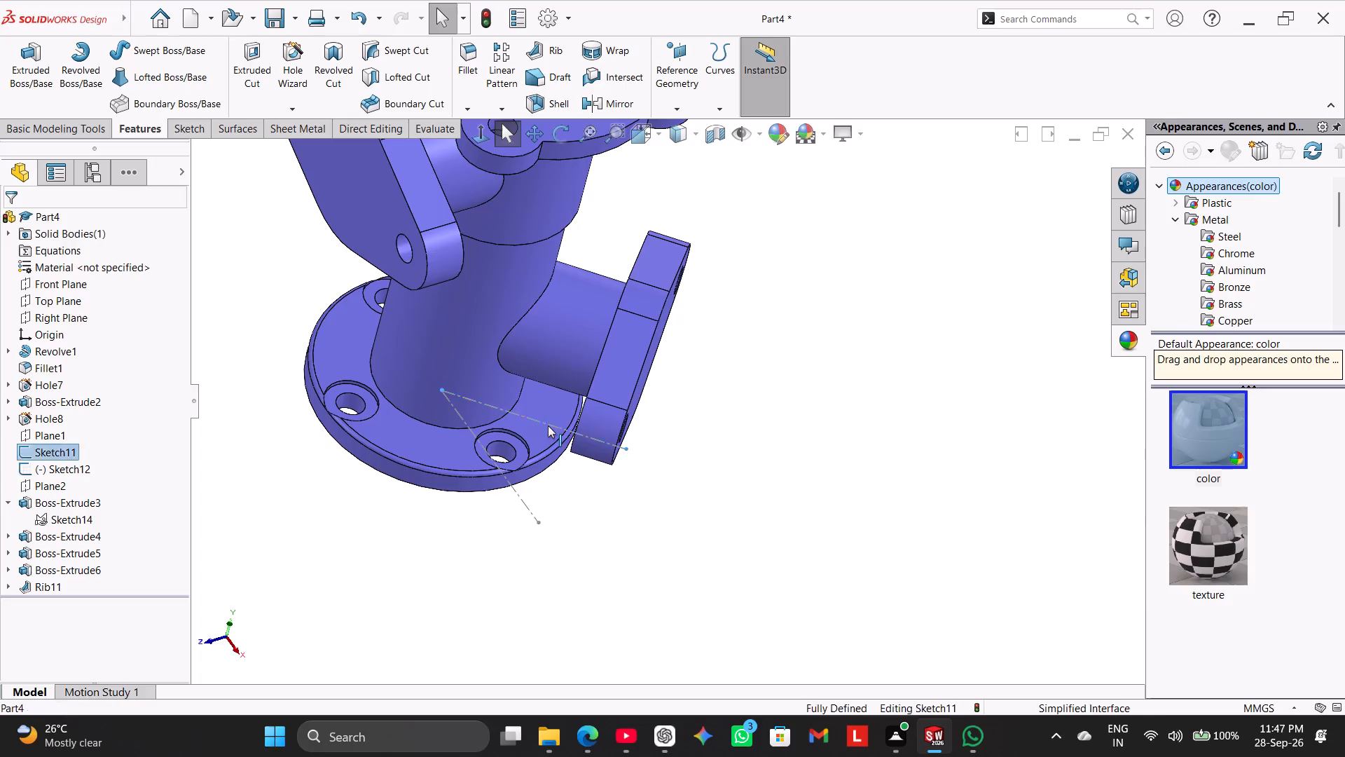
pyautogui.click(678, 512)
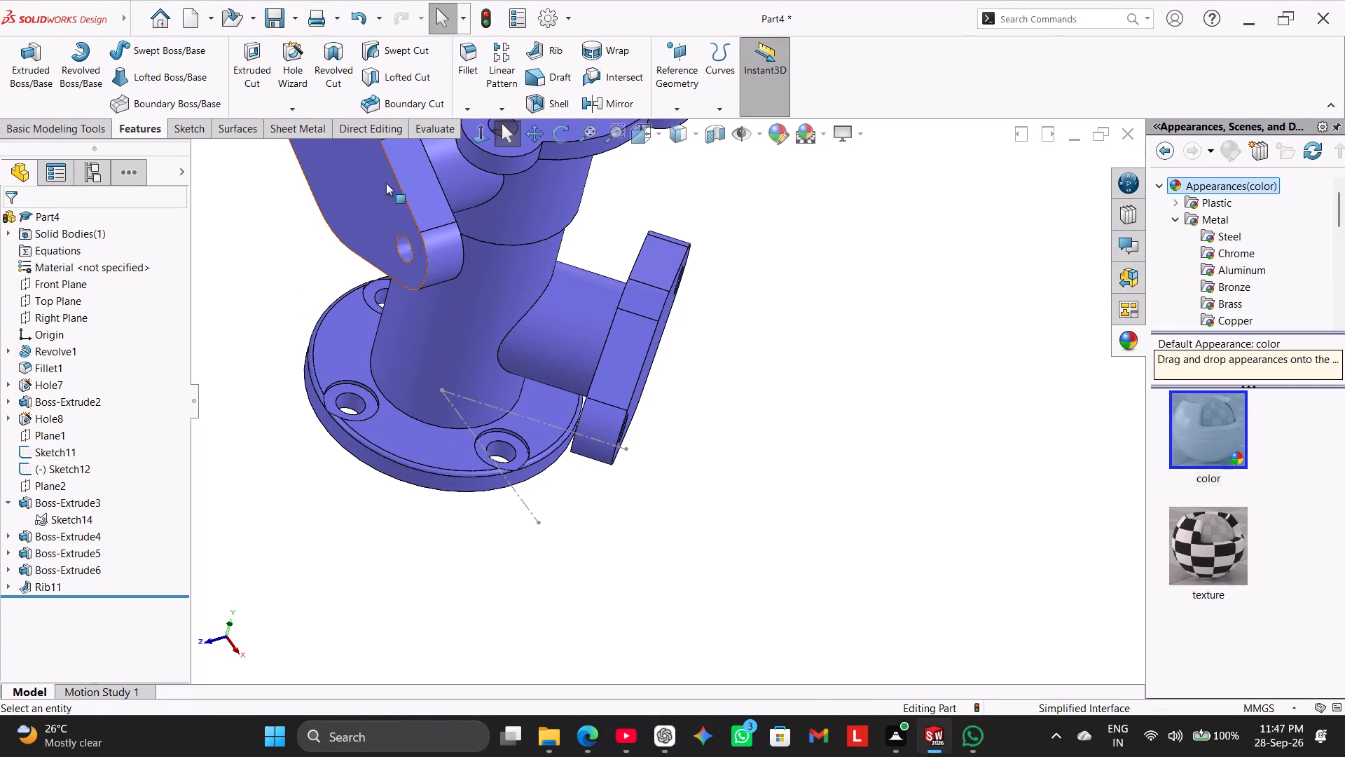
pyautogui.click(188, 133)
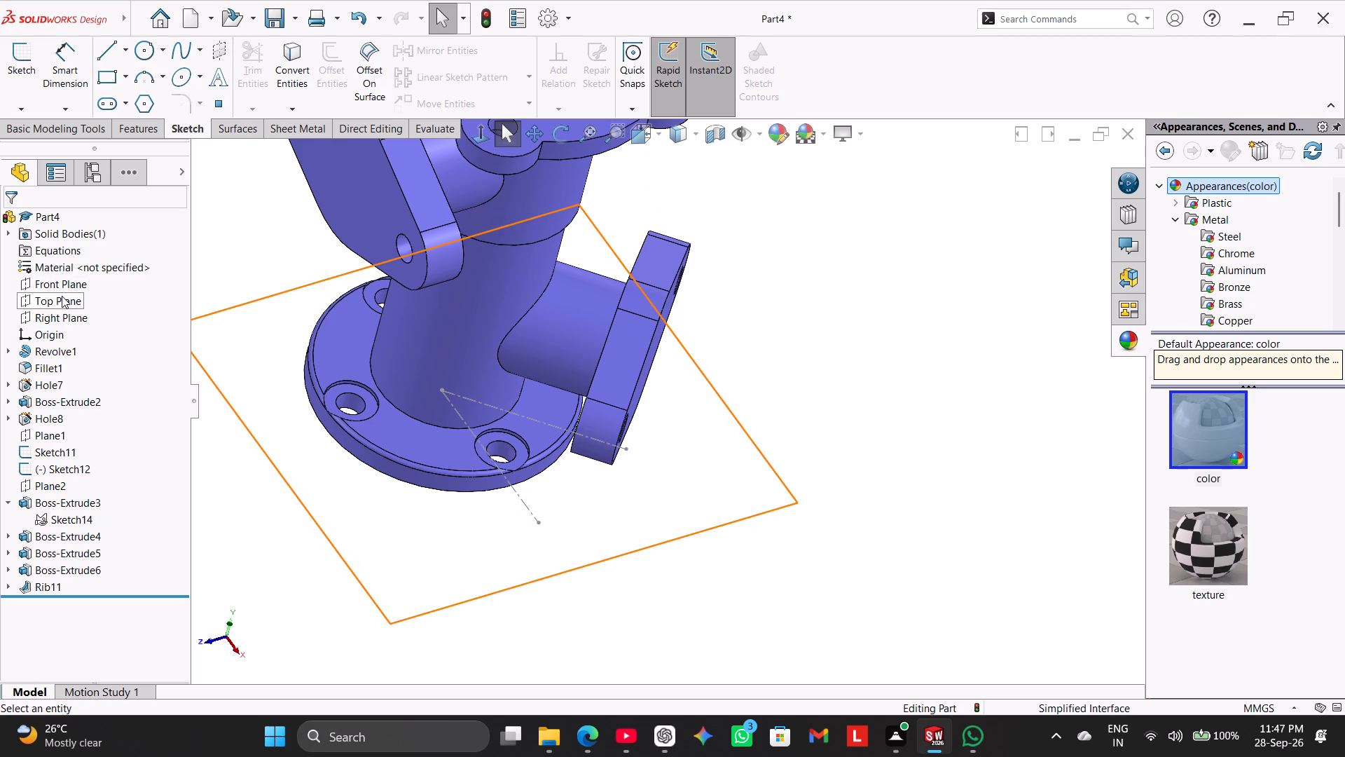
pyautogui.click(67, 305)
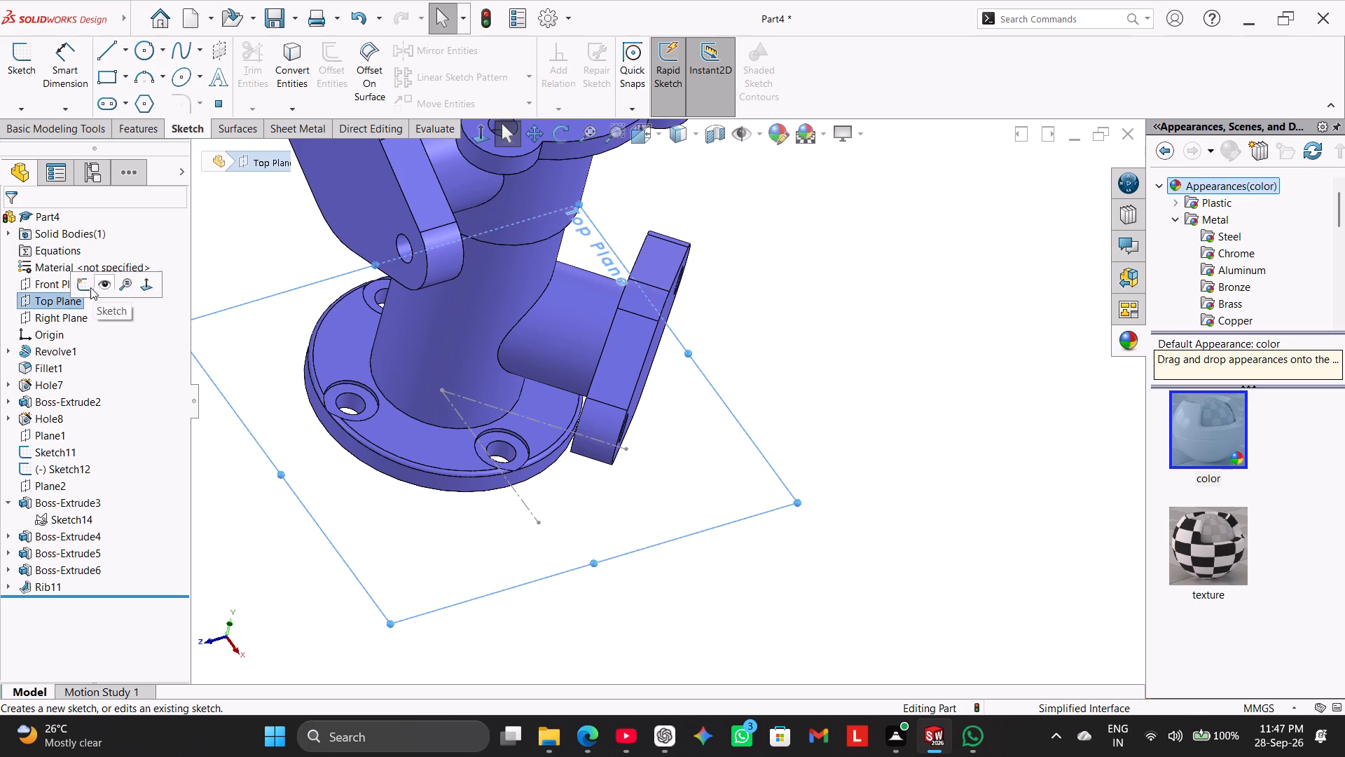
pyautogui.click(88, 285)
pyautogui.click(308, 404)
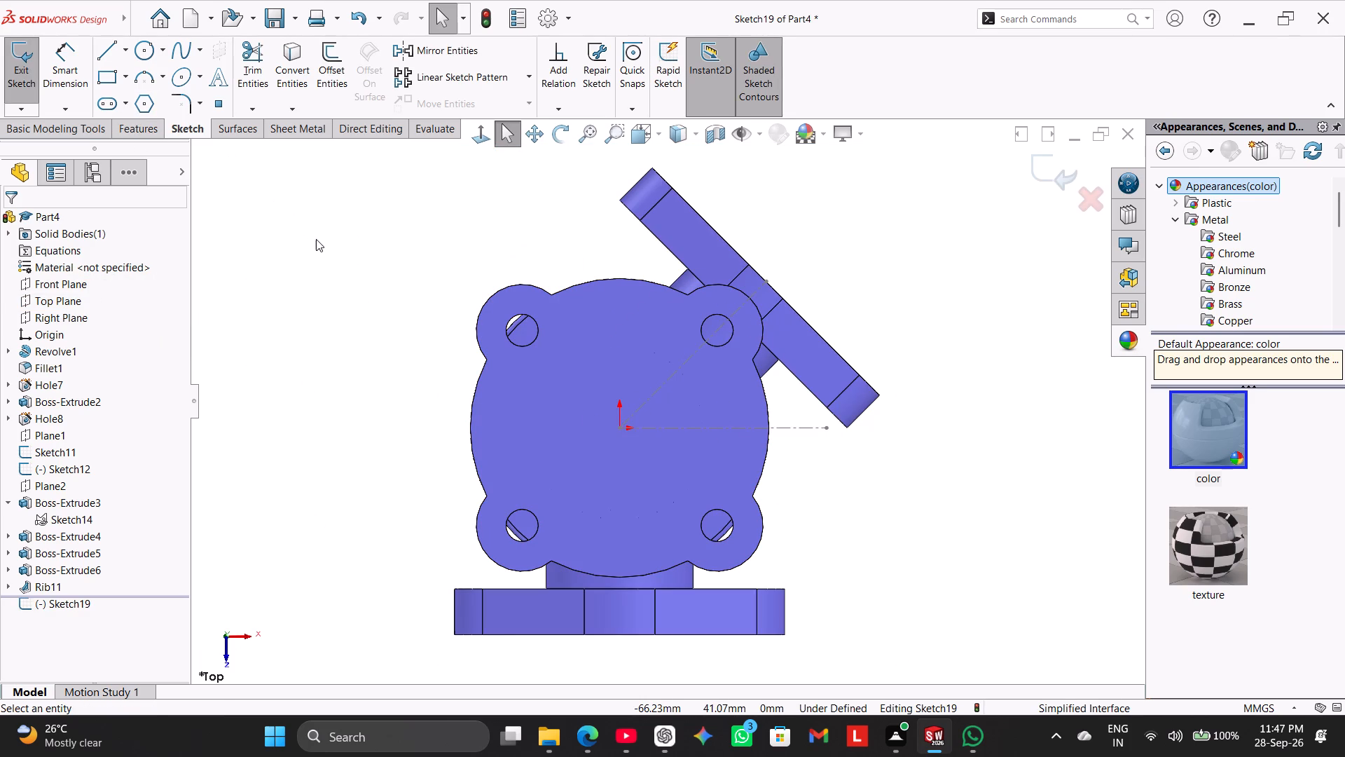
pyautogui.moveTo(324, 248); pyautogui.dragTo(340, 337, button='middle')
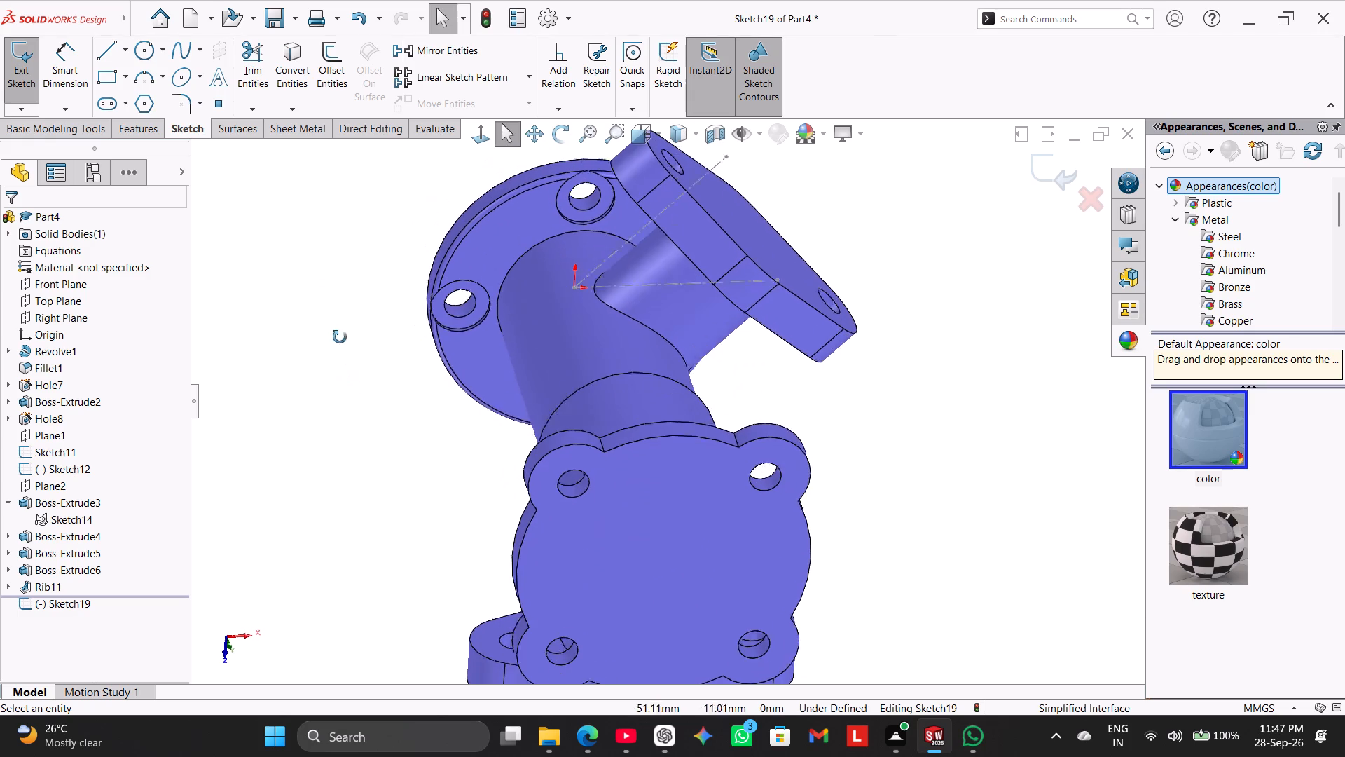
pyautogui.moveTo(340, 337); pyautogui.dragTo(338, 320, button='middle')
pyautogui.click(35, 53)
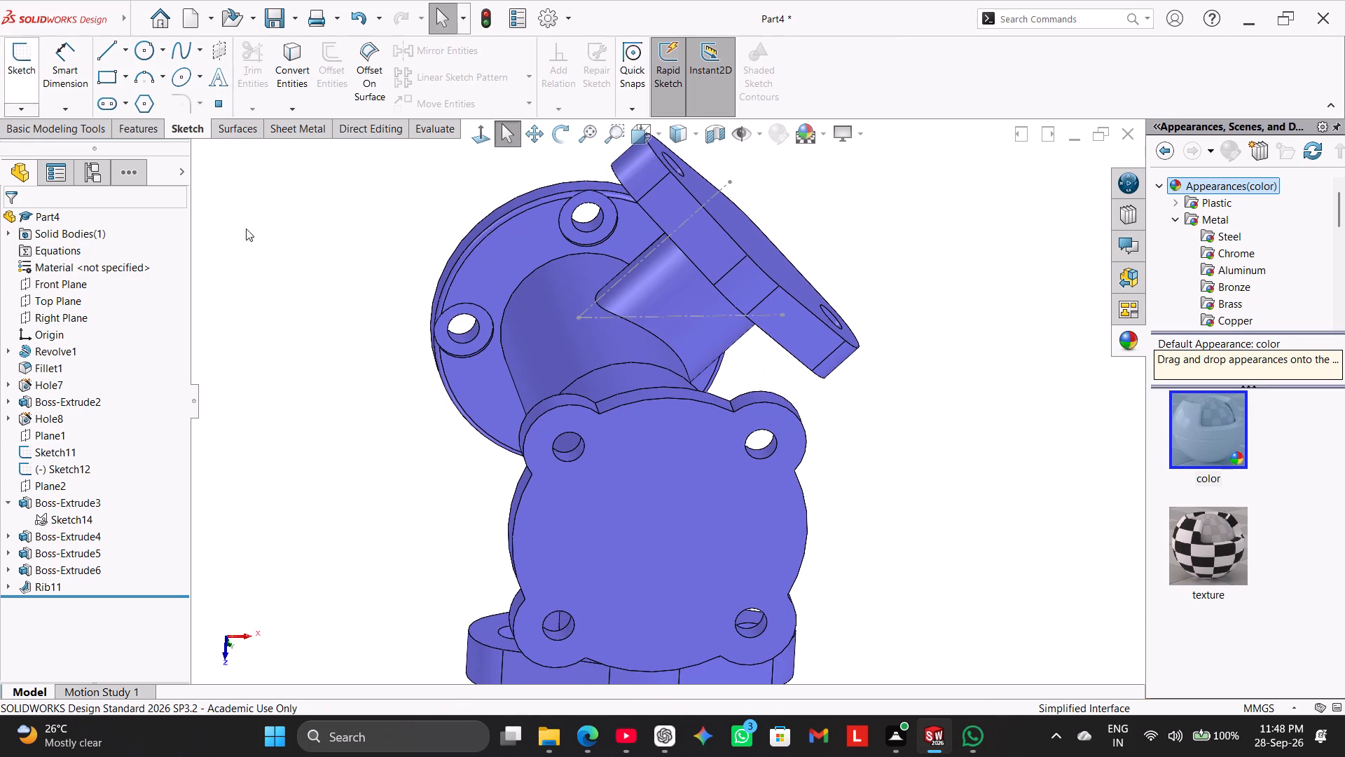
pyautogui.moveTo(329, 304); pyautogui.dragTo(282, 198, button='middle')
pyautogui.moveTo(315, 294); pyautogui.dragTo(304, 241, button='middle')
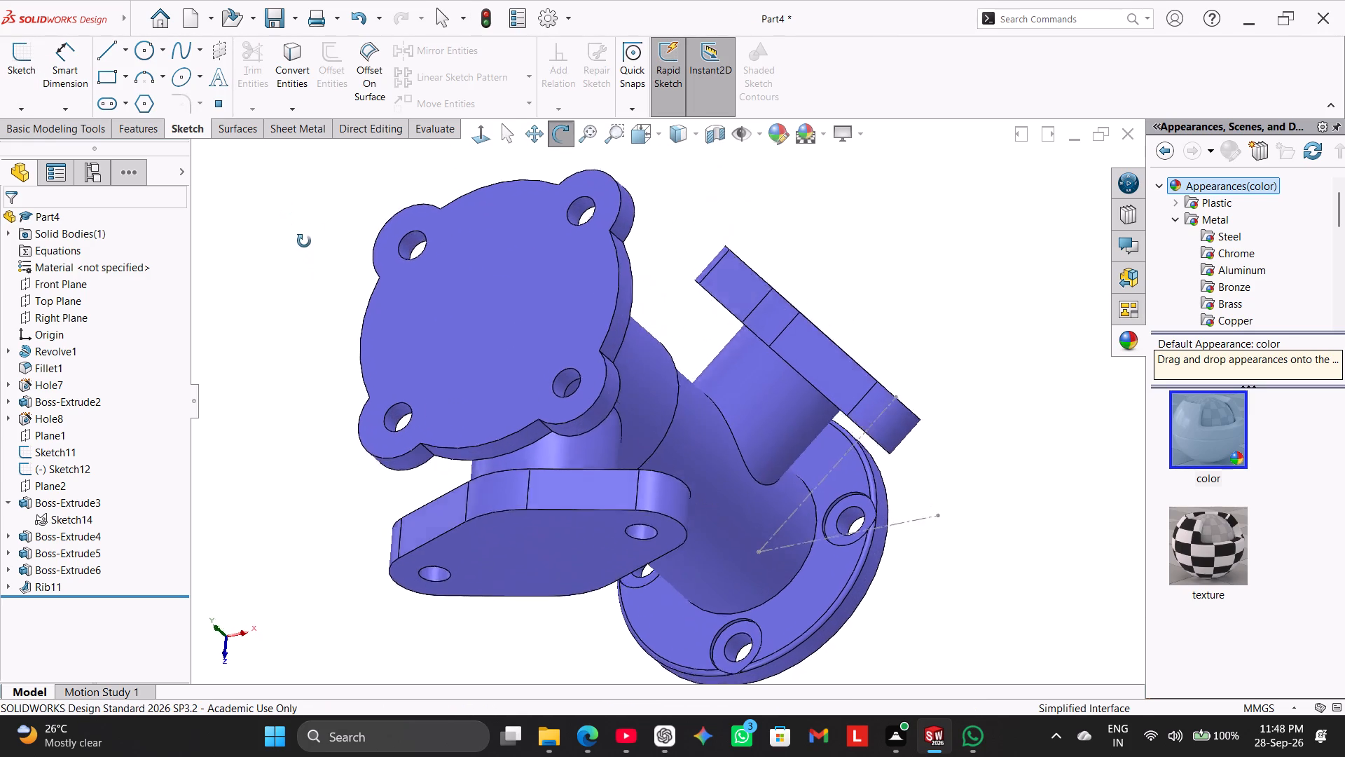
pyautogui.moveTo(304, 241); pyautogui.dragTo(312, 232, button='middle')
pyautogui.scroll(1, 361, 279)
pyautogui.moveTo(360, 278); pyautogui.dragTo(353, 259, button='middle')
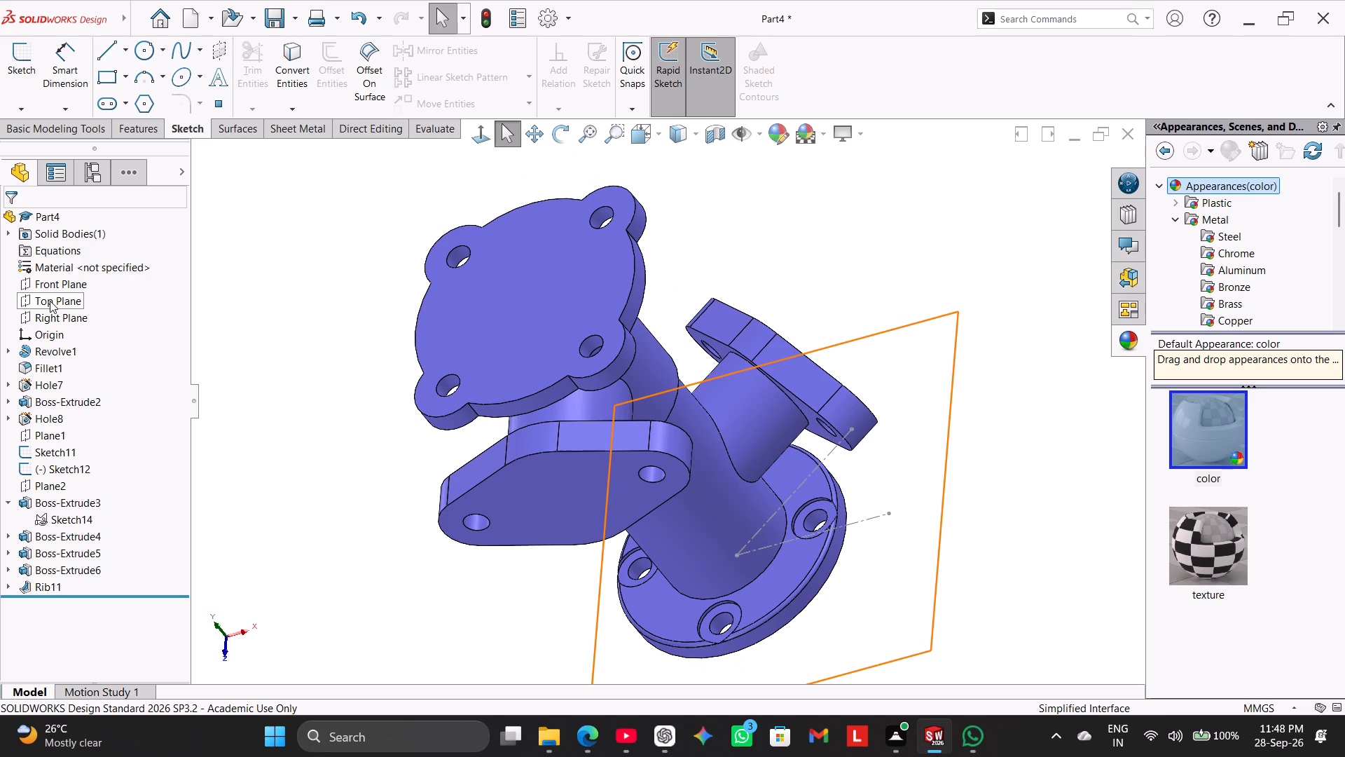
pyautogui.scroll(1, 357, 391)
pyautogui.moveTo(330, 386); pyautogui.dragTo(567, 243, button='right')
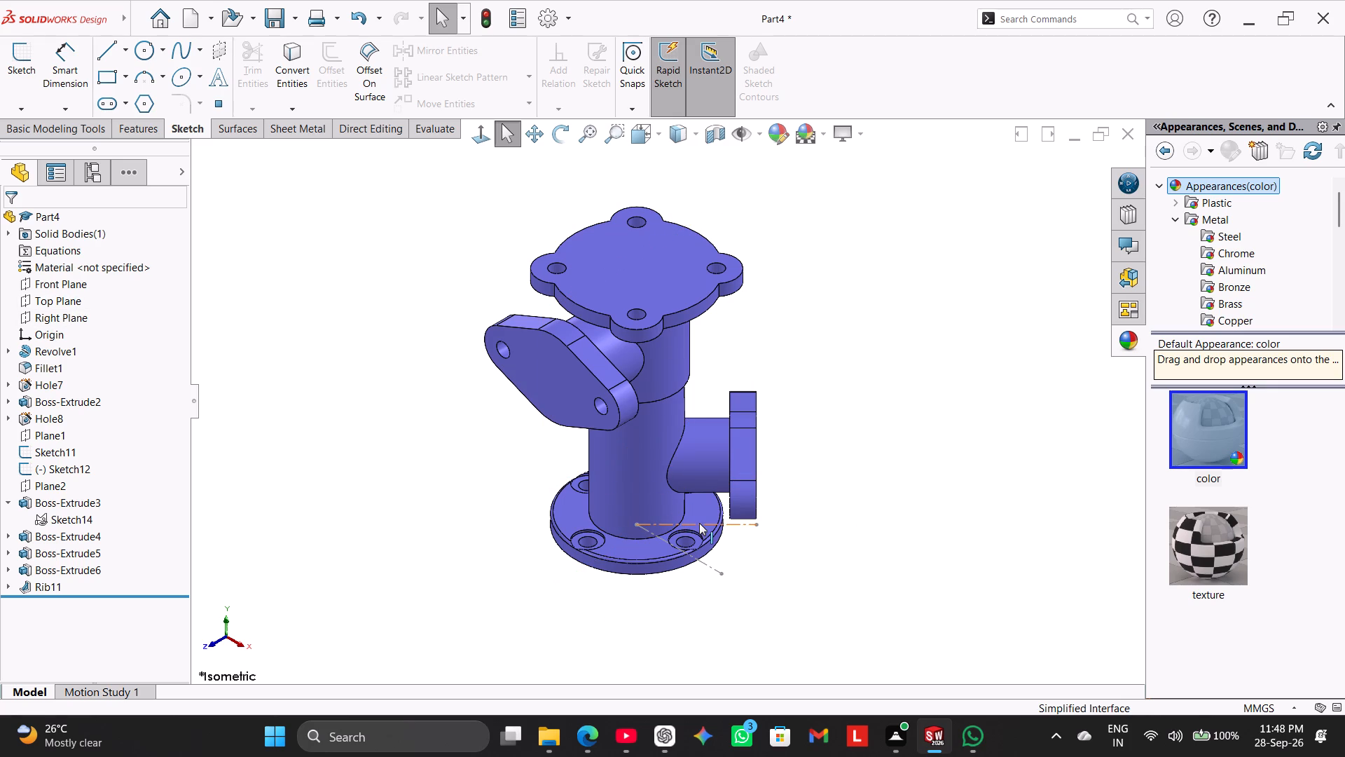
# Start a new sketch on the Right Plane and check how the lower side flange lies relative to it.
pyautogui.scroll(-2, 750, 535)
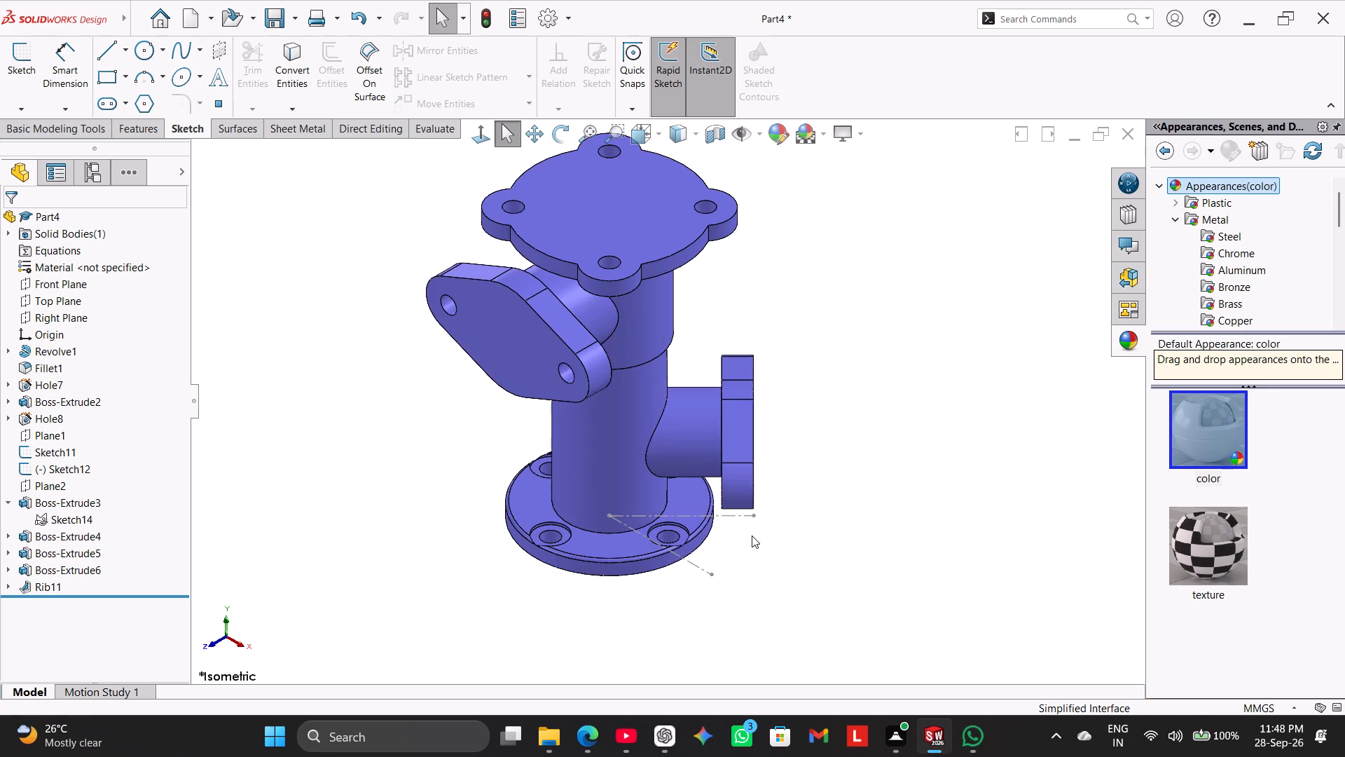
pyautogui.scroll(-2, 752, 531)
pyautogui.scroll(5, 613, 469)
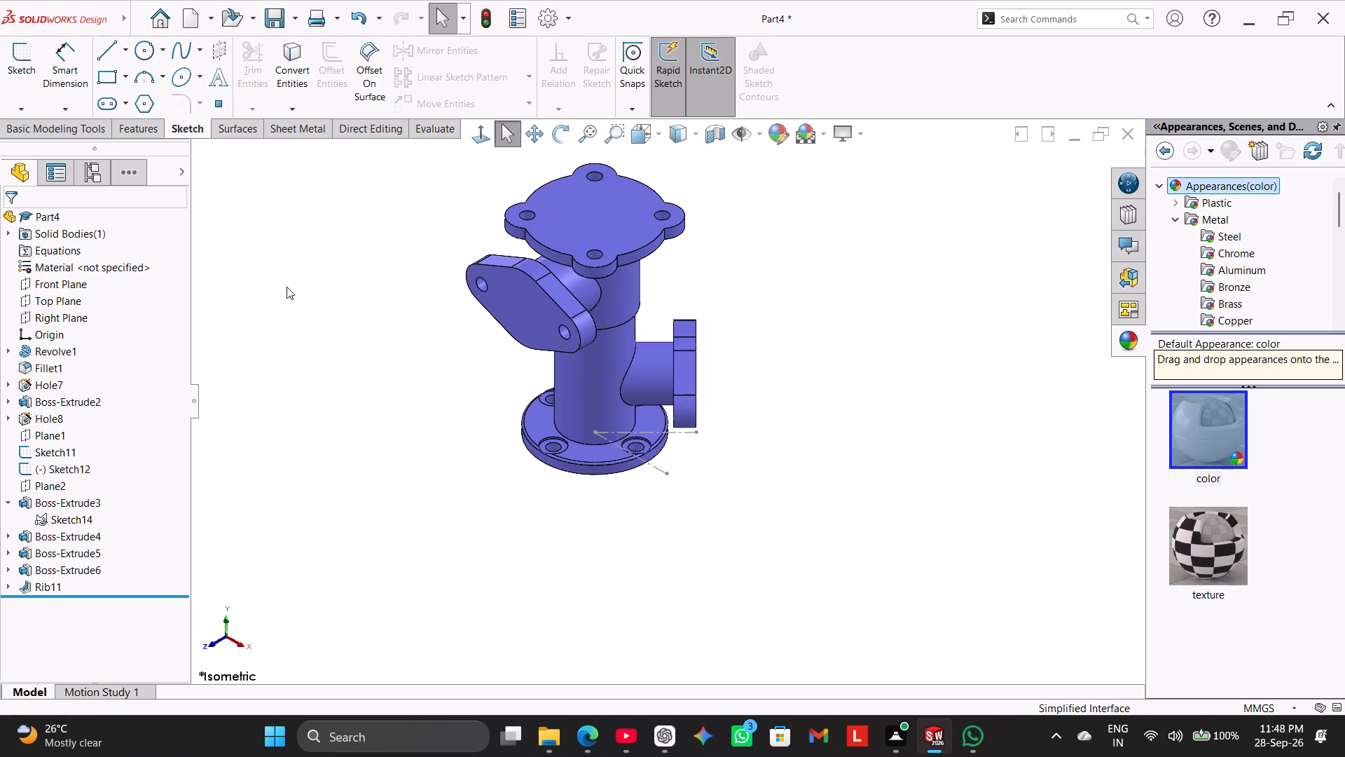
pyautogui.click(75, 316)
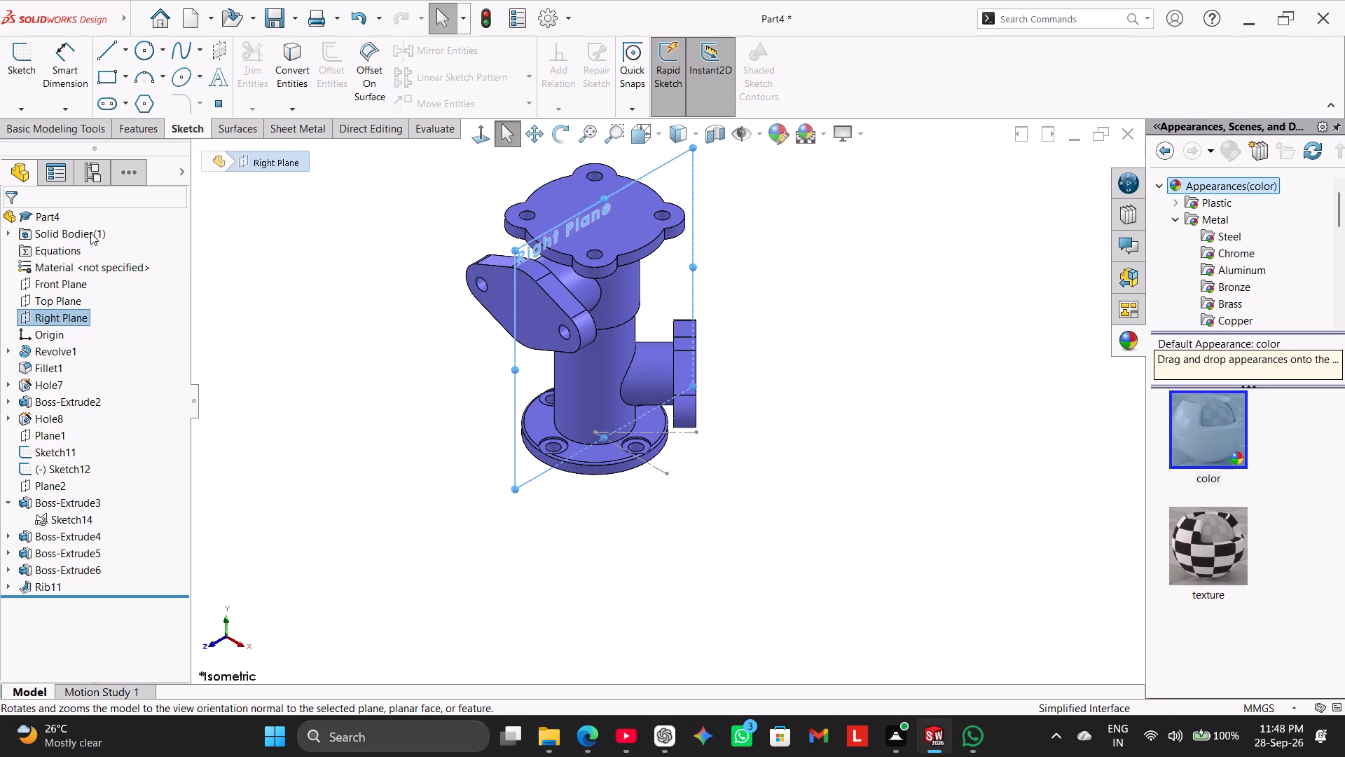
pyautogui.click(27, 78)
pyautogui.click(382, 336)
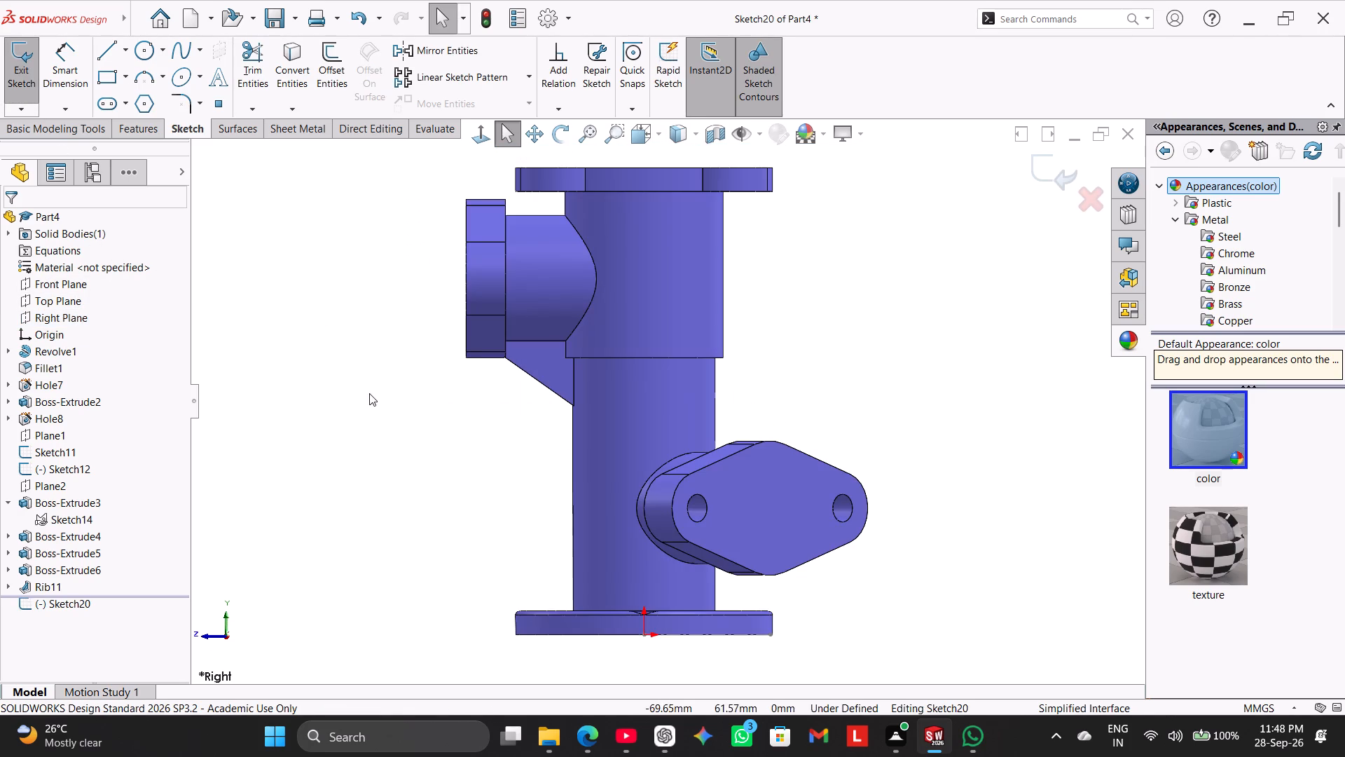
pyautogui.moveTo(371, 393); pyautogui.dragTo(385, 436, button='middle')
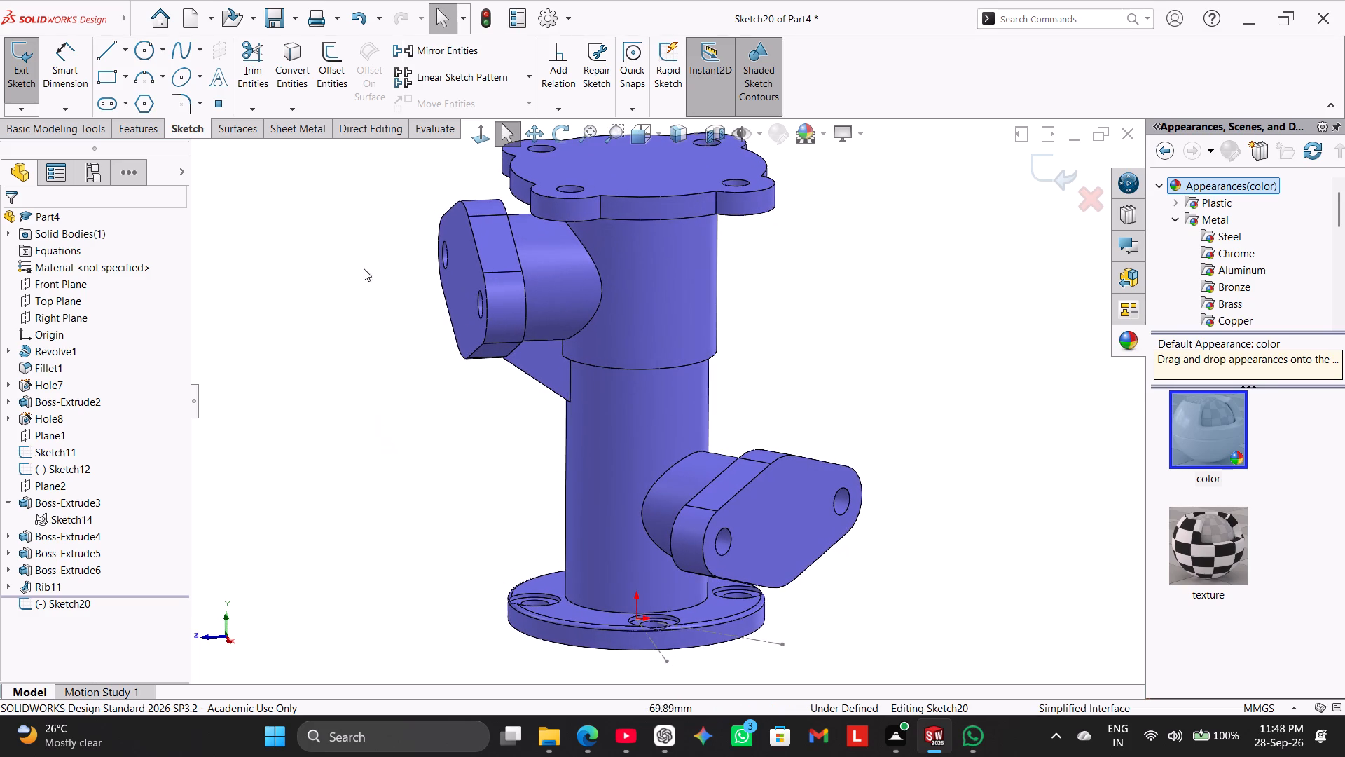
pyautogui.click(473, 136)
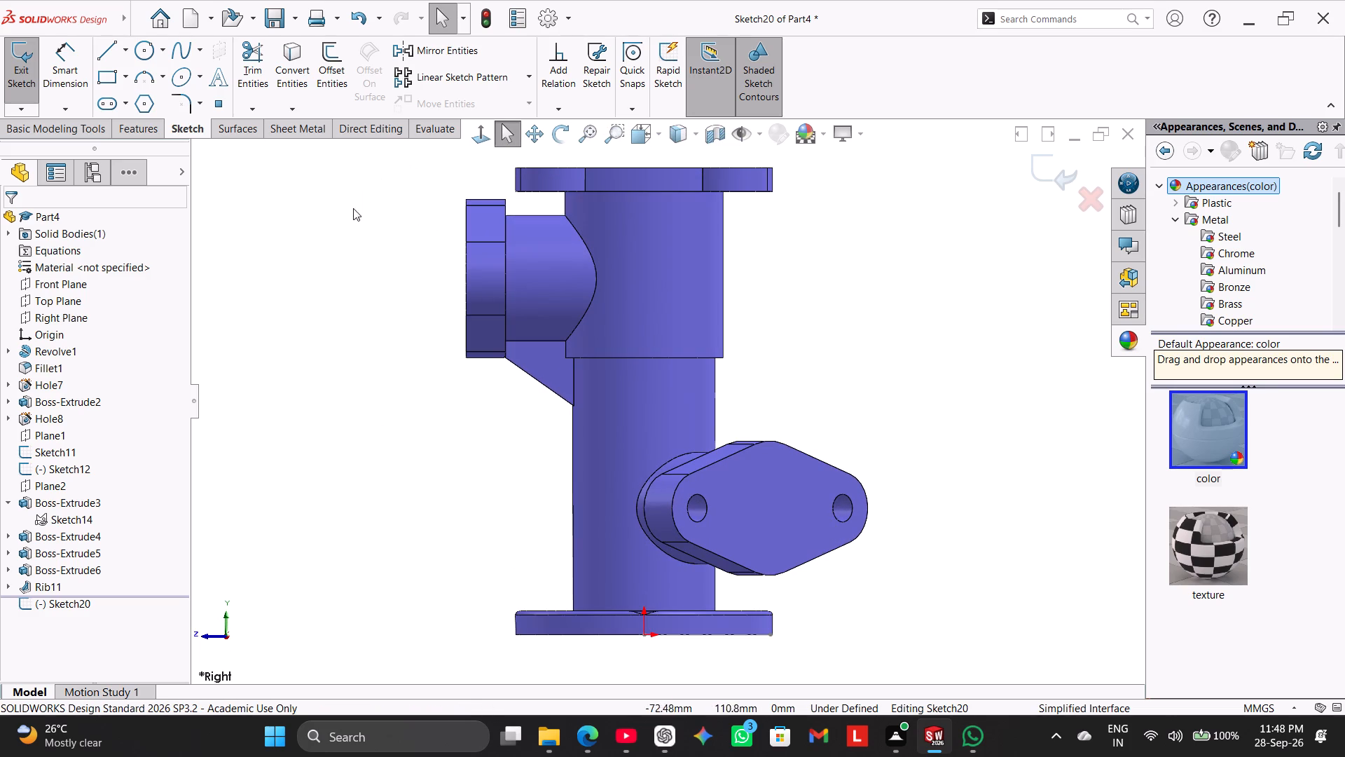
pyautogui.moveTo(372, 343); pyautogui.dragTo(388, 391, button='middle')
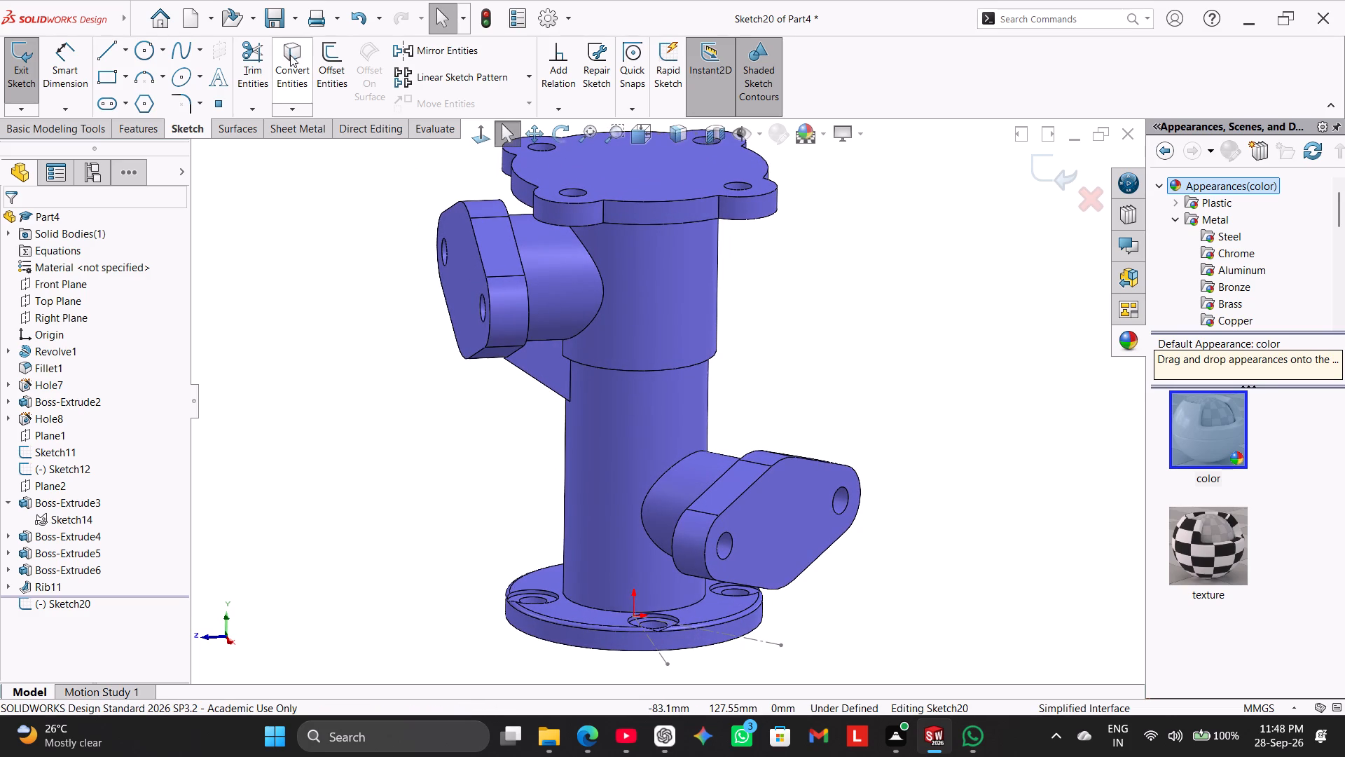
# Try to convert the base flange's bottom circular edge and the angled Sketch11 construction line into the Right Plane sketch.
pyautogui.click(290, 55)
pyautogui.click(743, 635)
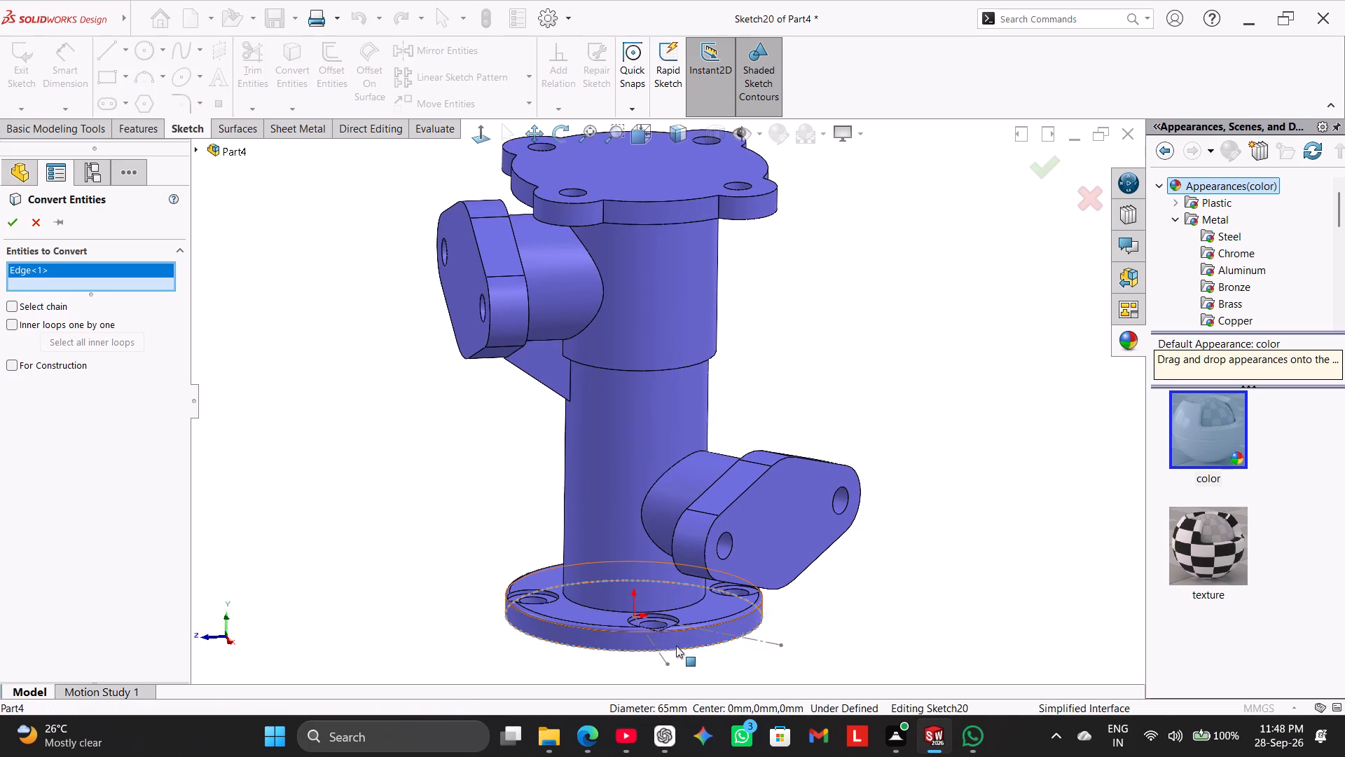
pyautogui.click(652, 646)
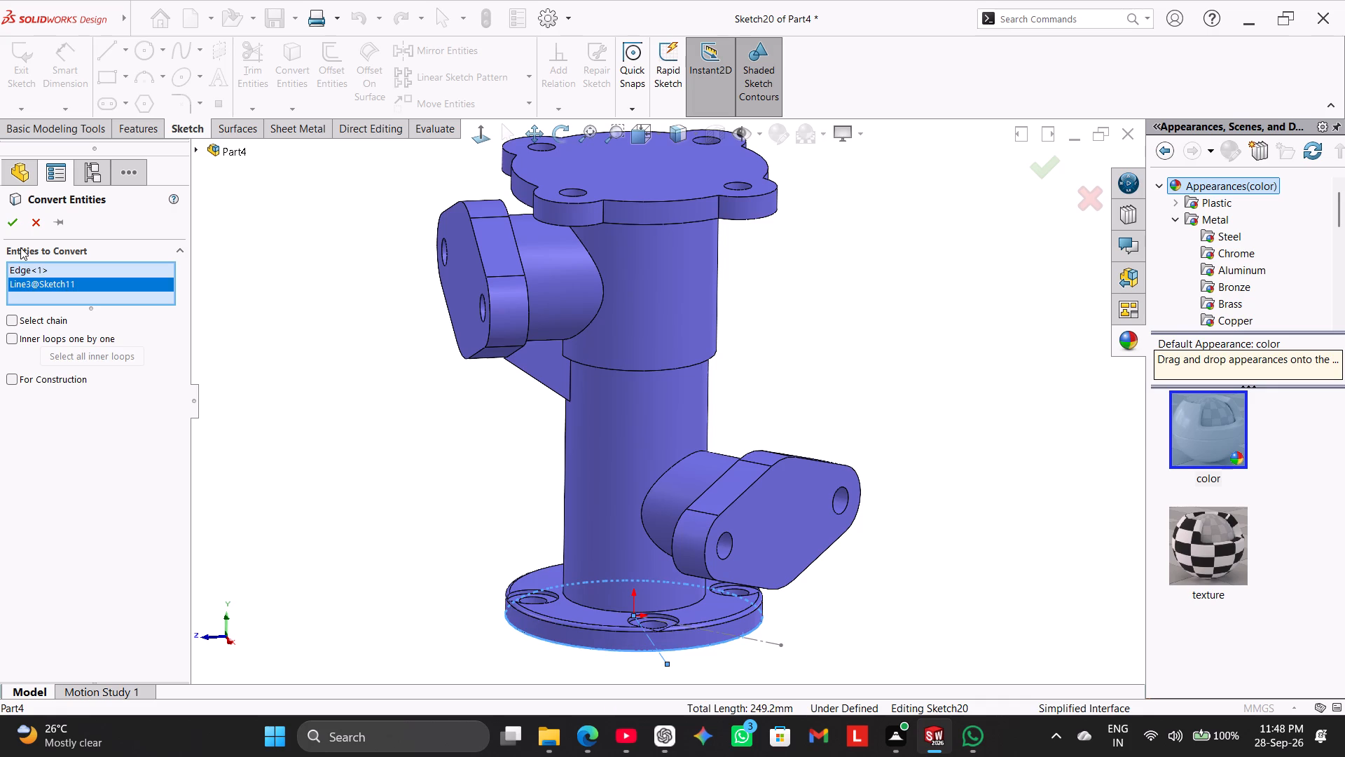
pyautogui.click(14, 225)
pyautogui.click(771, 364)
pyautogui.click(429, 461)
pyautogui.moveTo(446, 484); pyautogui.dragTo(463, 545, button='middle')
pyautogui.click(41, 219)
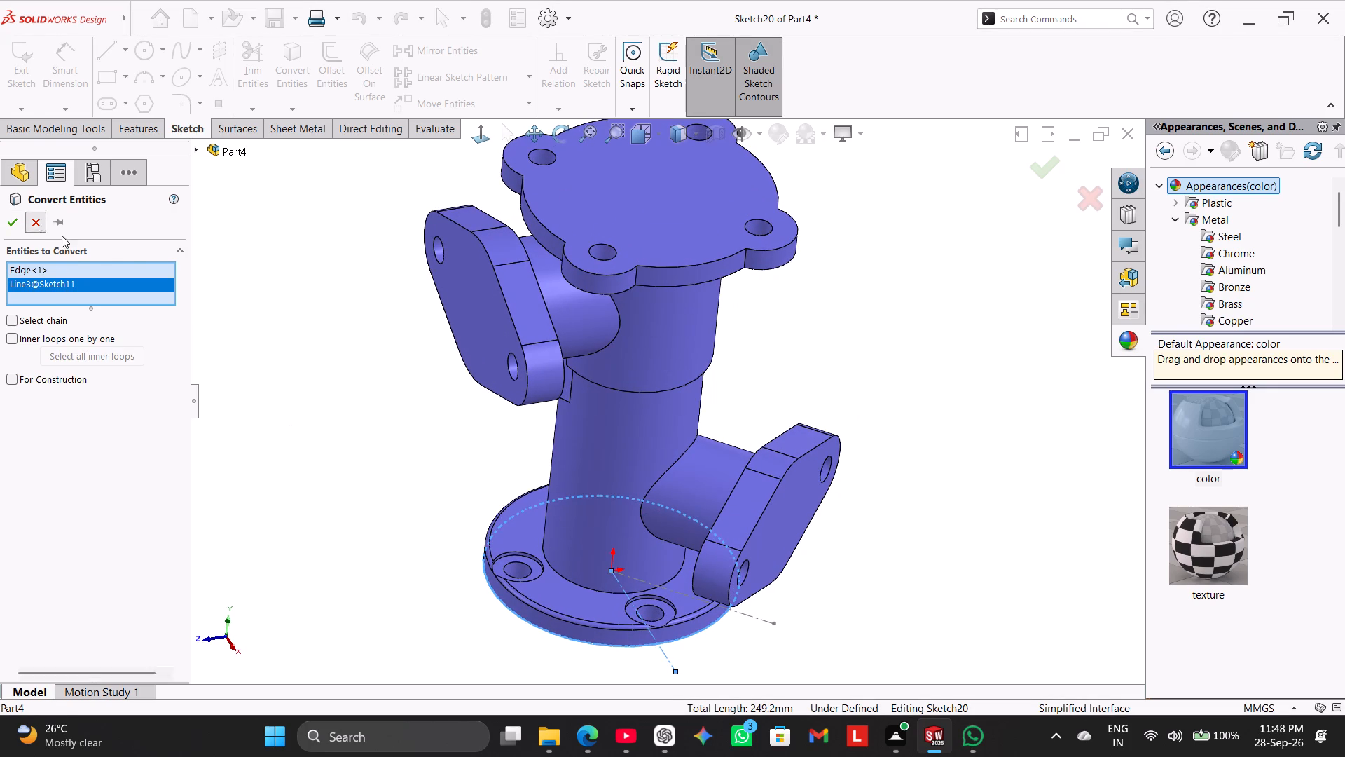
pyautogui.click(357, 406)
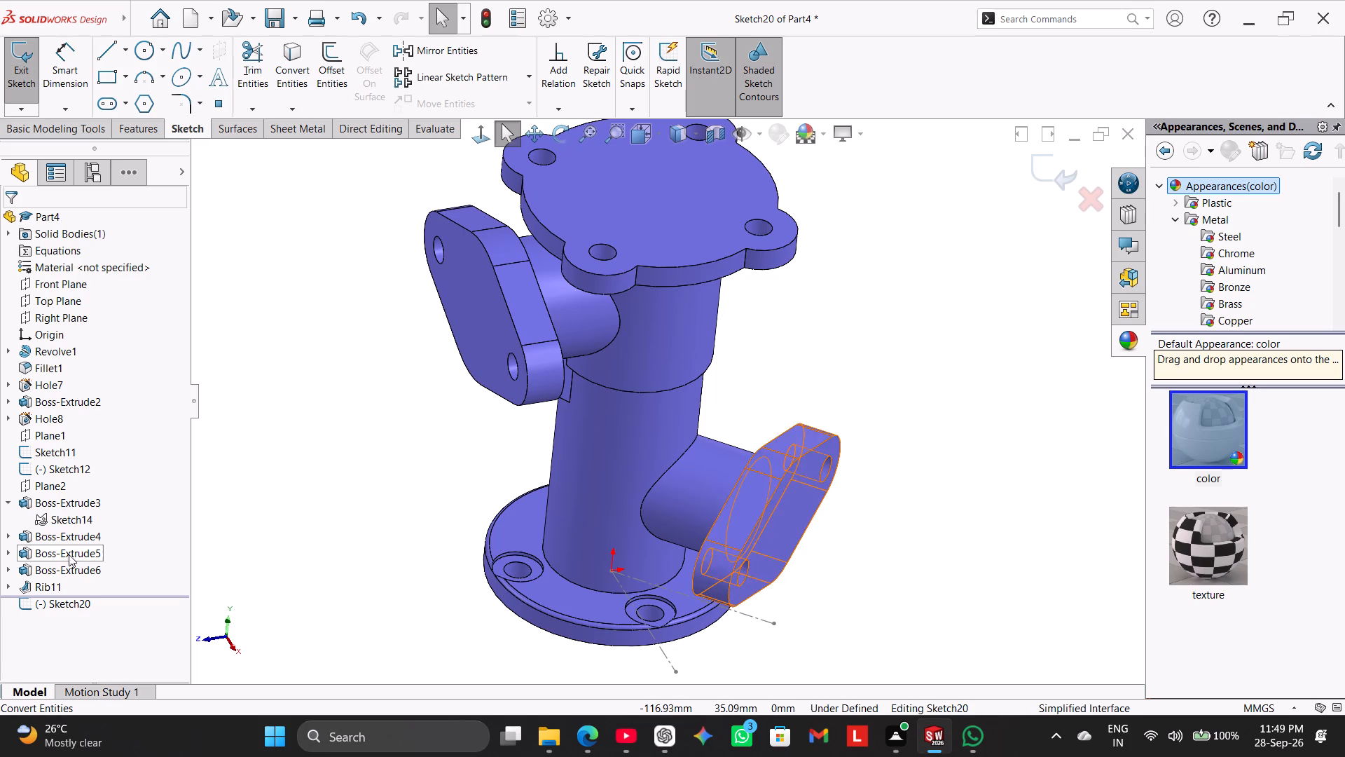
# Hide Sketch11 with its construction lines at the base flange.
pyautogui.rightClick(666, 659)
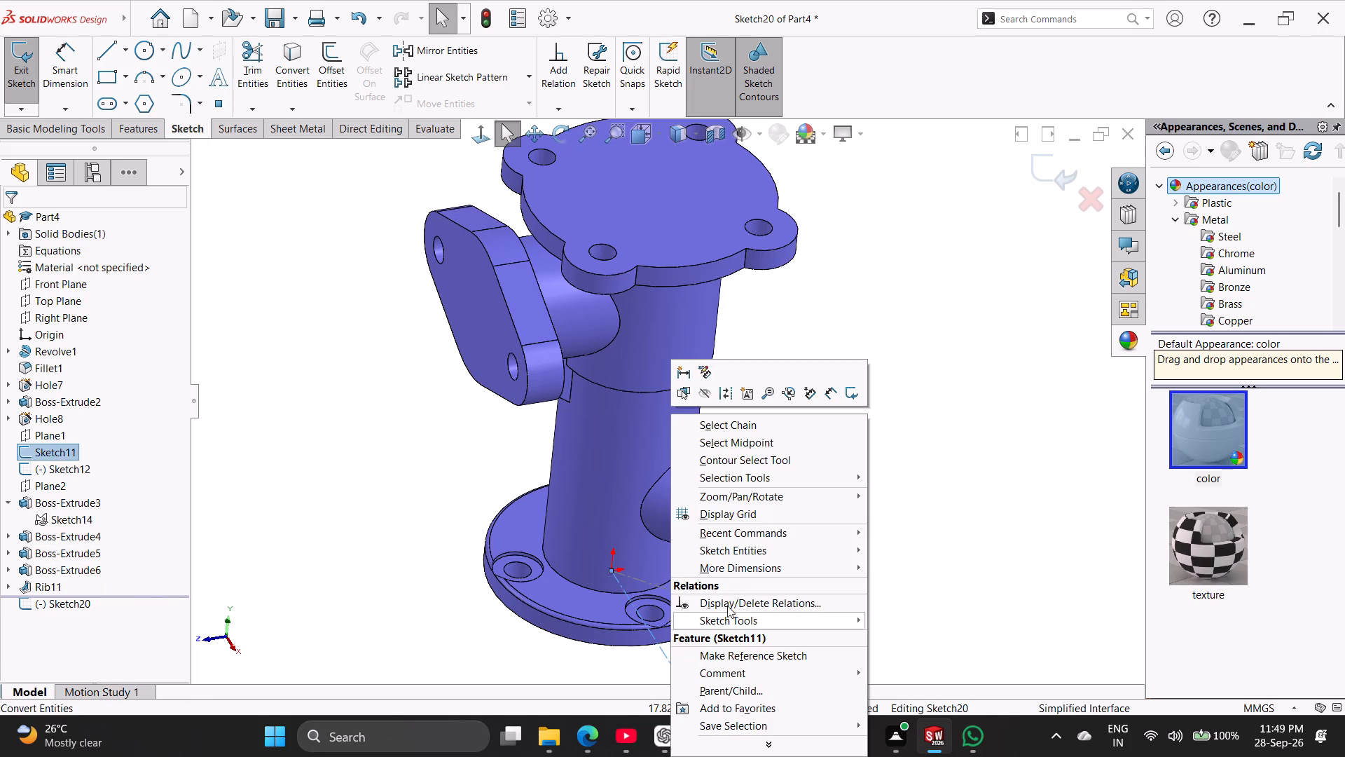
pyautogui.click(695, 392)
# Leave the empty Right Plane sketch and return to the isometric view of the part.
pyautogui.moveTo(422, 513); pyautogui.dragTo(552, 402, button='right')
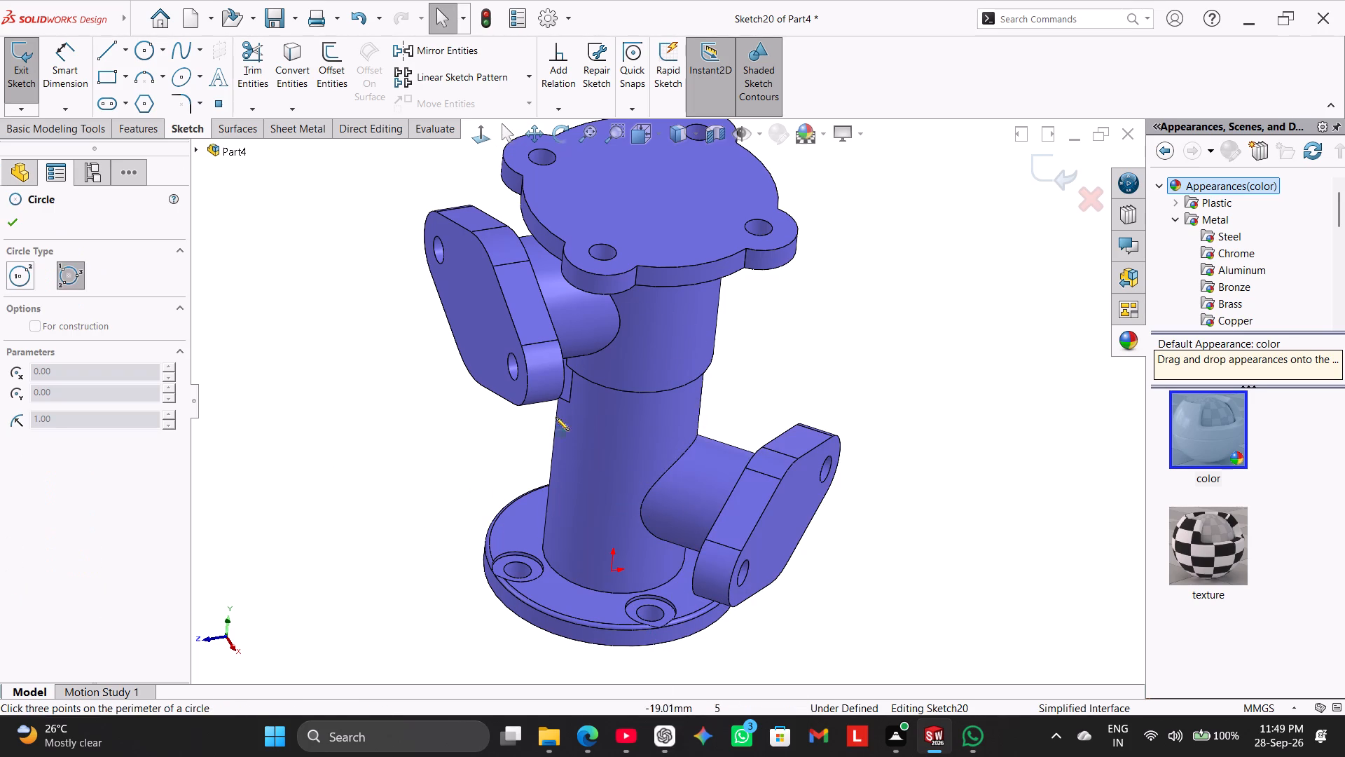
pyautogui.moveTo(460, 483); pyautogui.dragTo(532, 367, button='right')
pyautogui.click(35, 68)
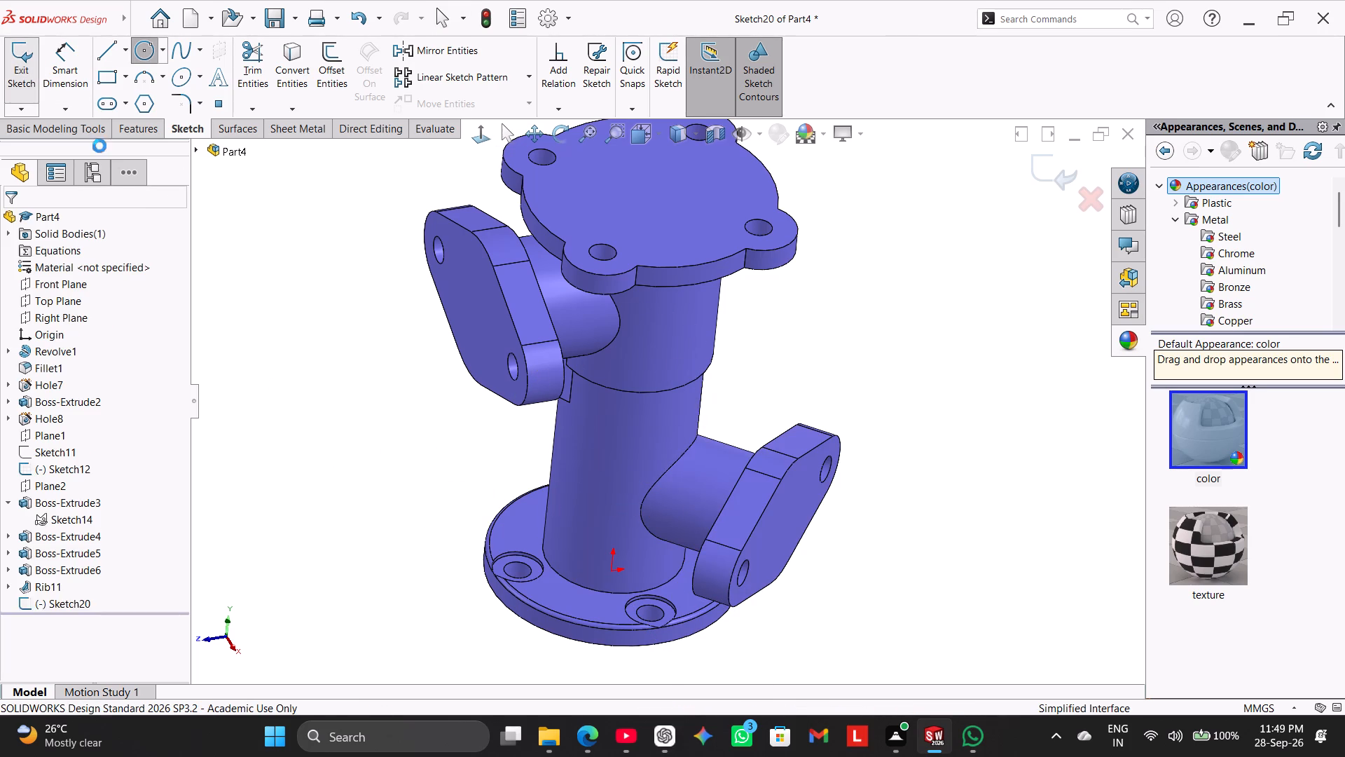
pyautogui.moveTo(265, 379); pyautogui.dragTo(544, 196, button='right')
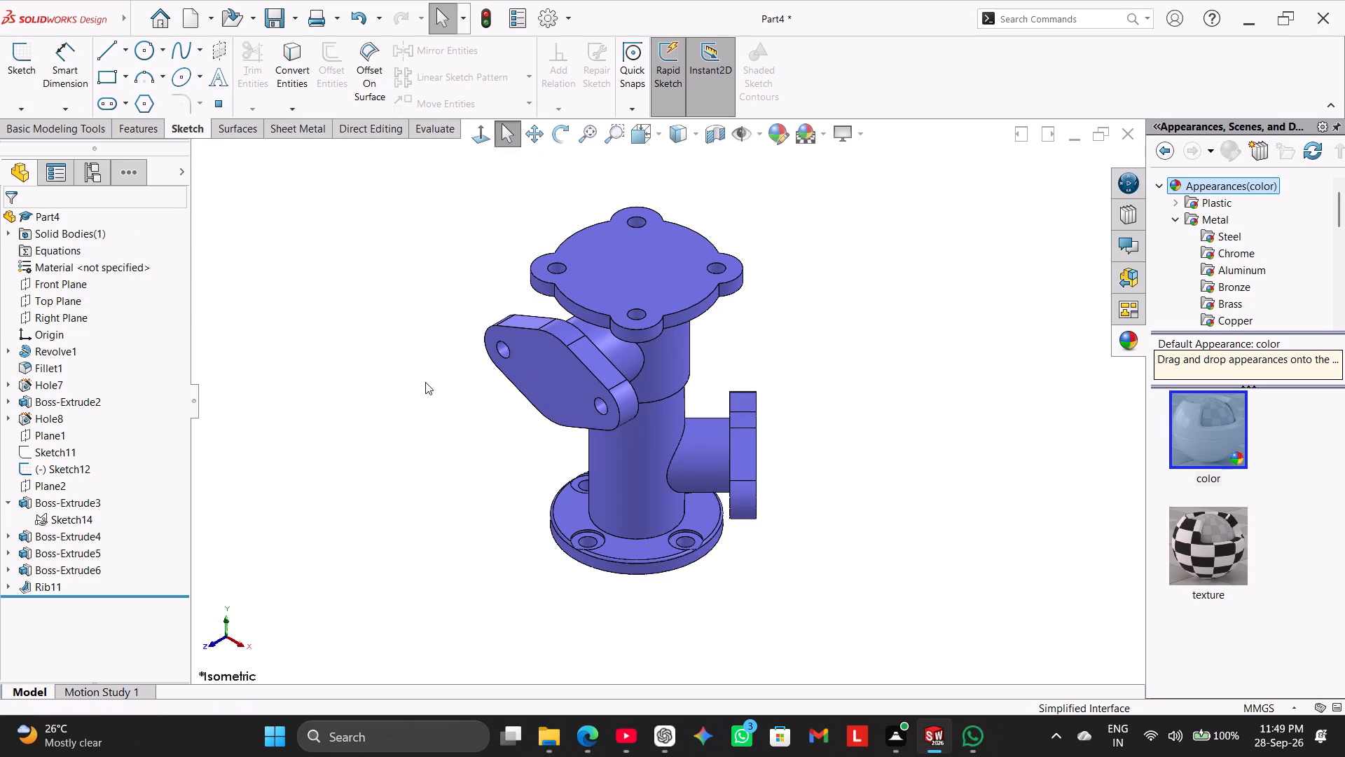
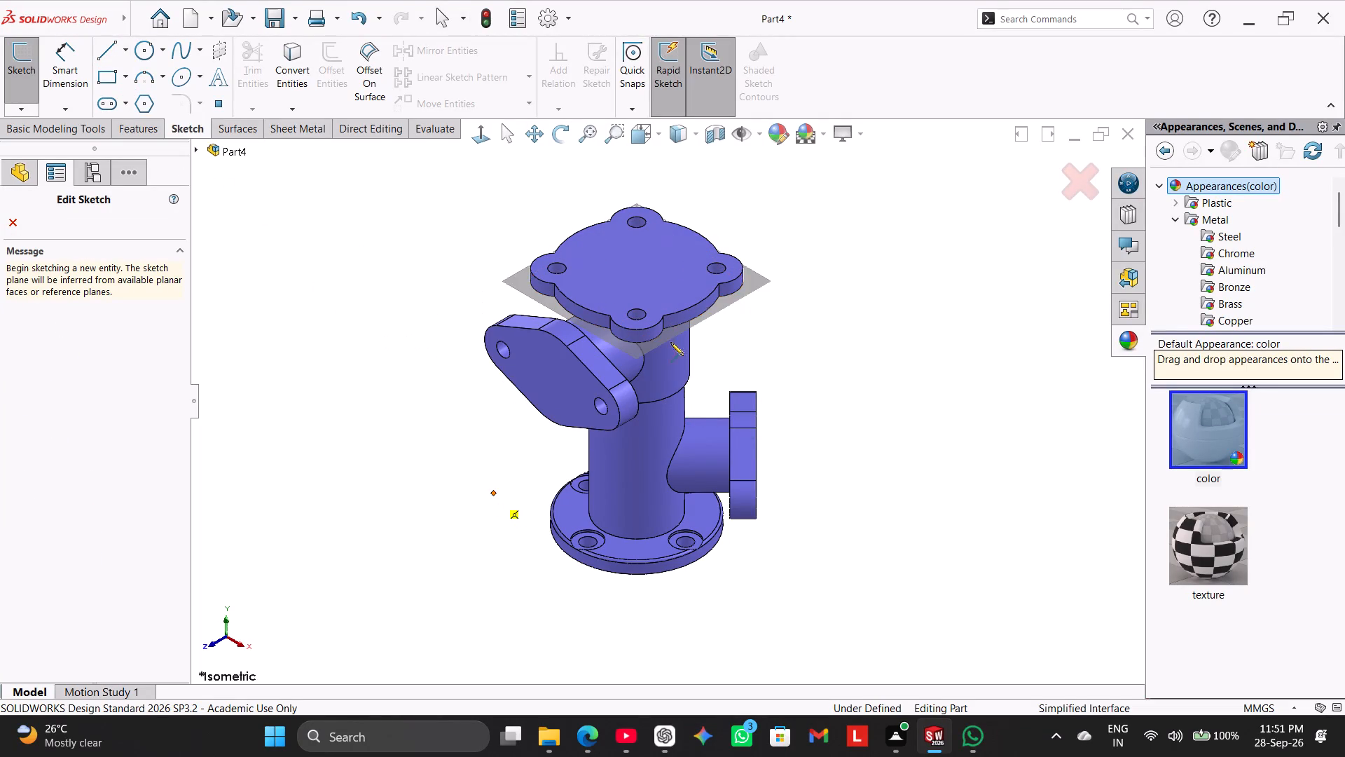
# Cancel the pending sketch command without choosing a plane.
pyautogui.click(13, 224)
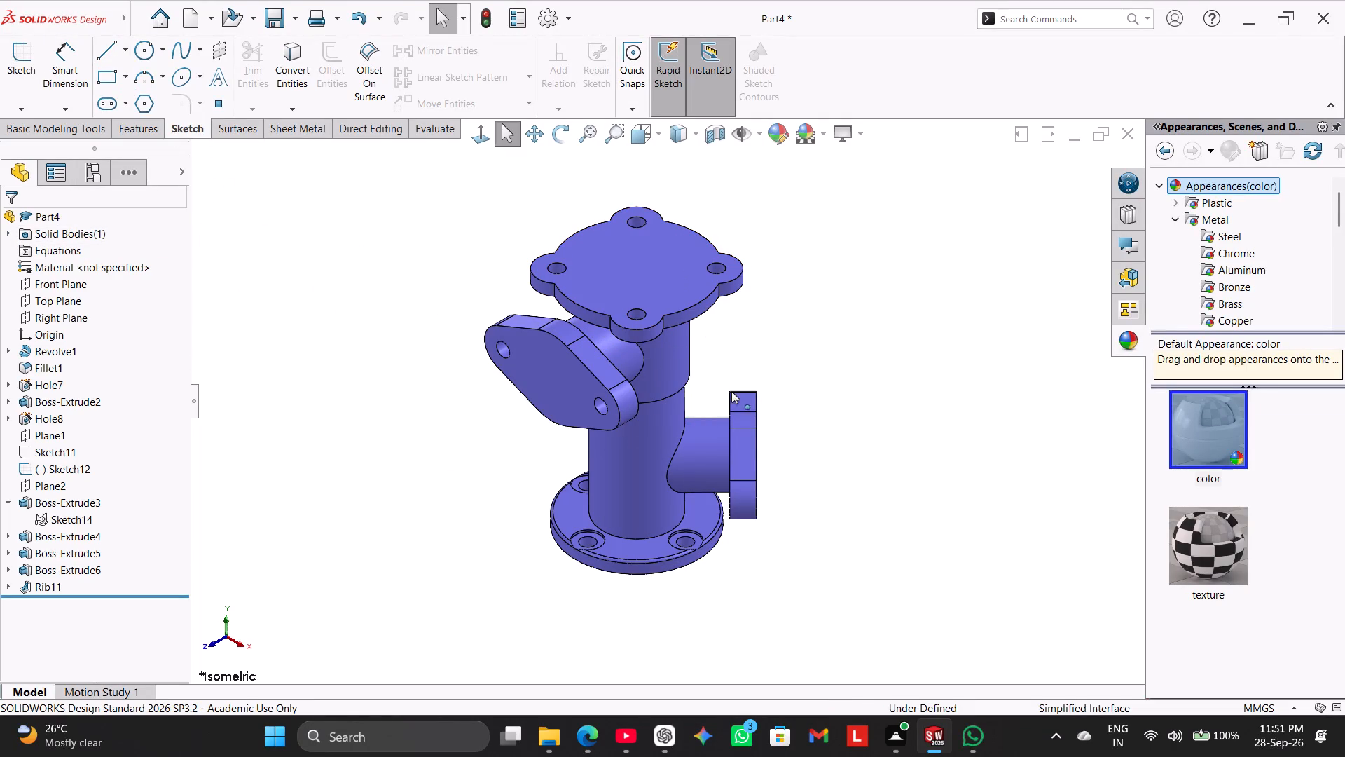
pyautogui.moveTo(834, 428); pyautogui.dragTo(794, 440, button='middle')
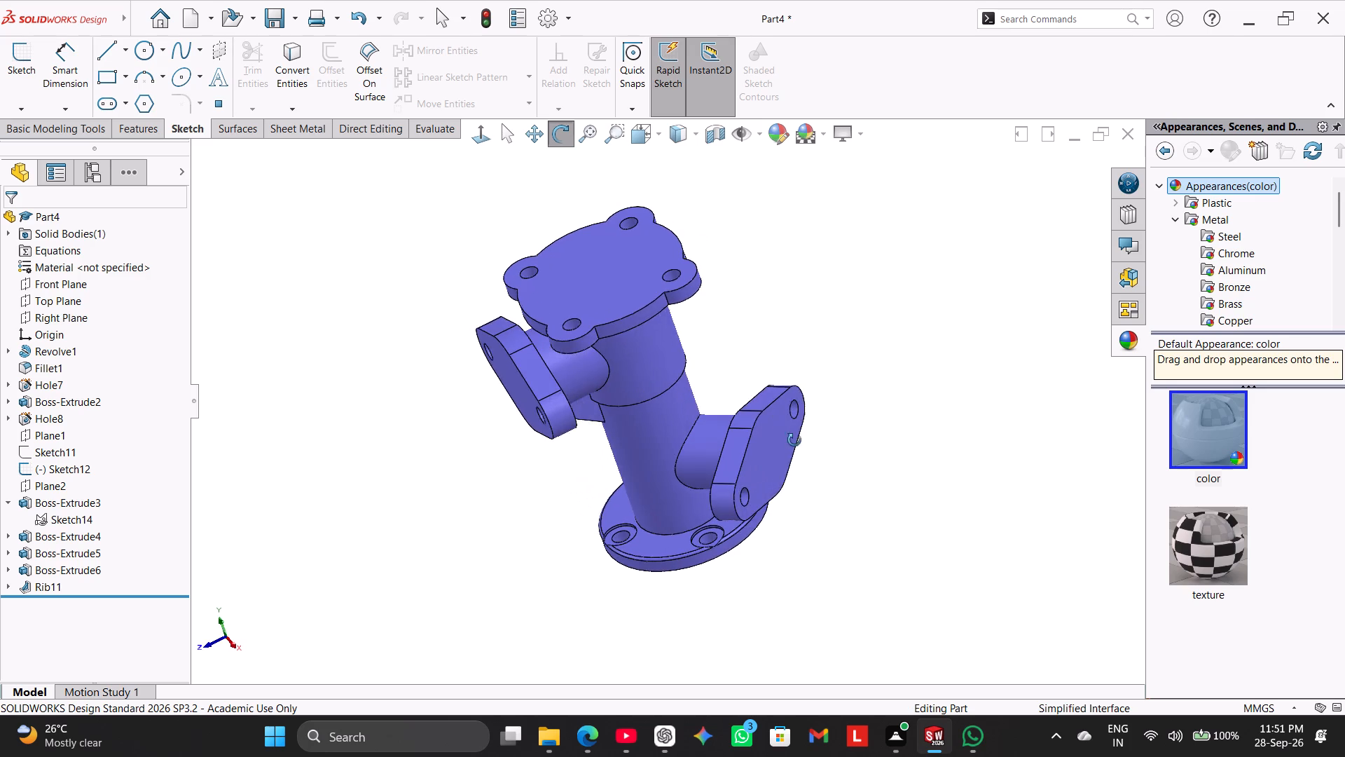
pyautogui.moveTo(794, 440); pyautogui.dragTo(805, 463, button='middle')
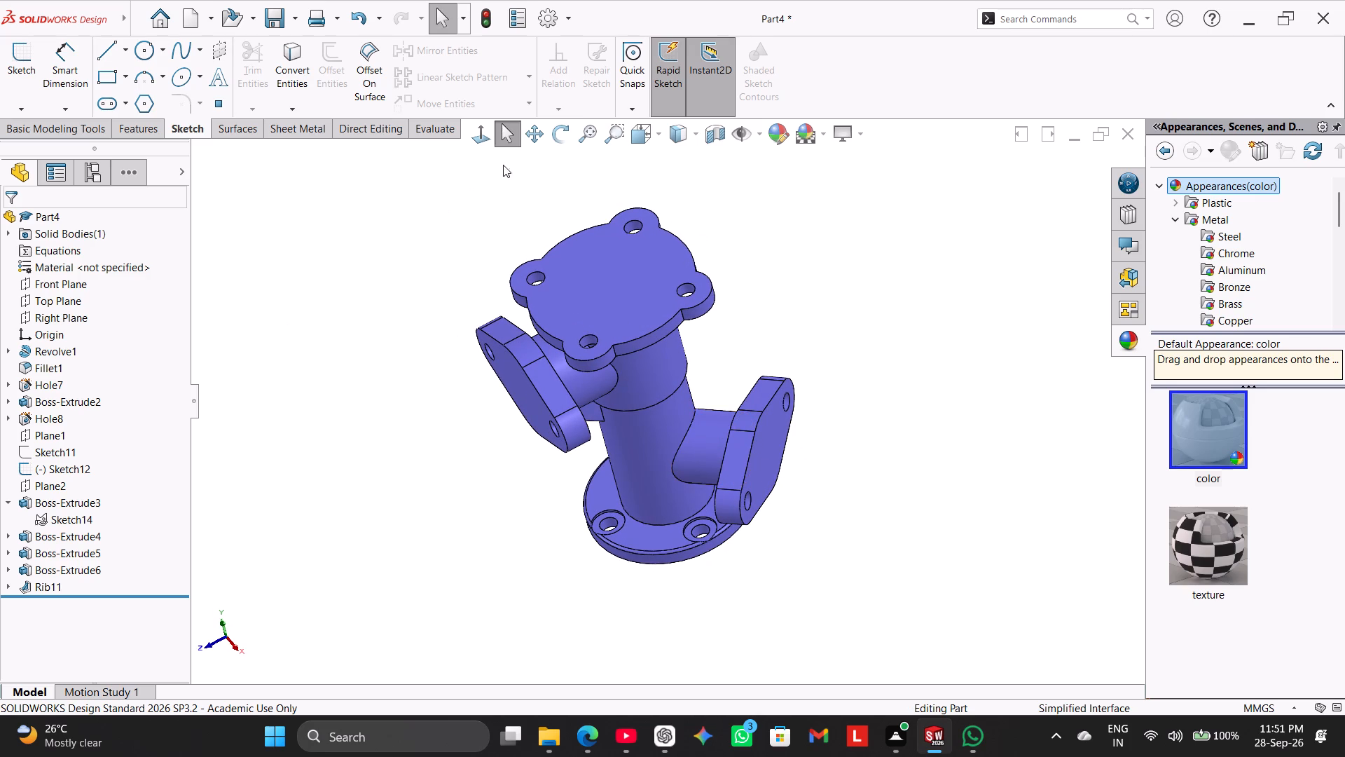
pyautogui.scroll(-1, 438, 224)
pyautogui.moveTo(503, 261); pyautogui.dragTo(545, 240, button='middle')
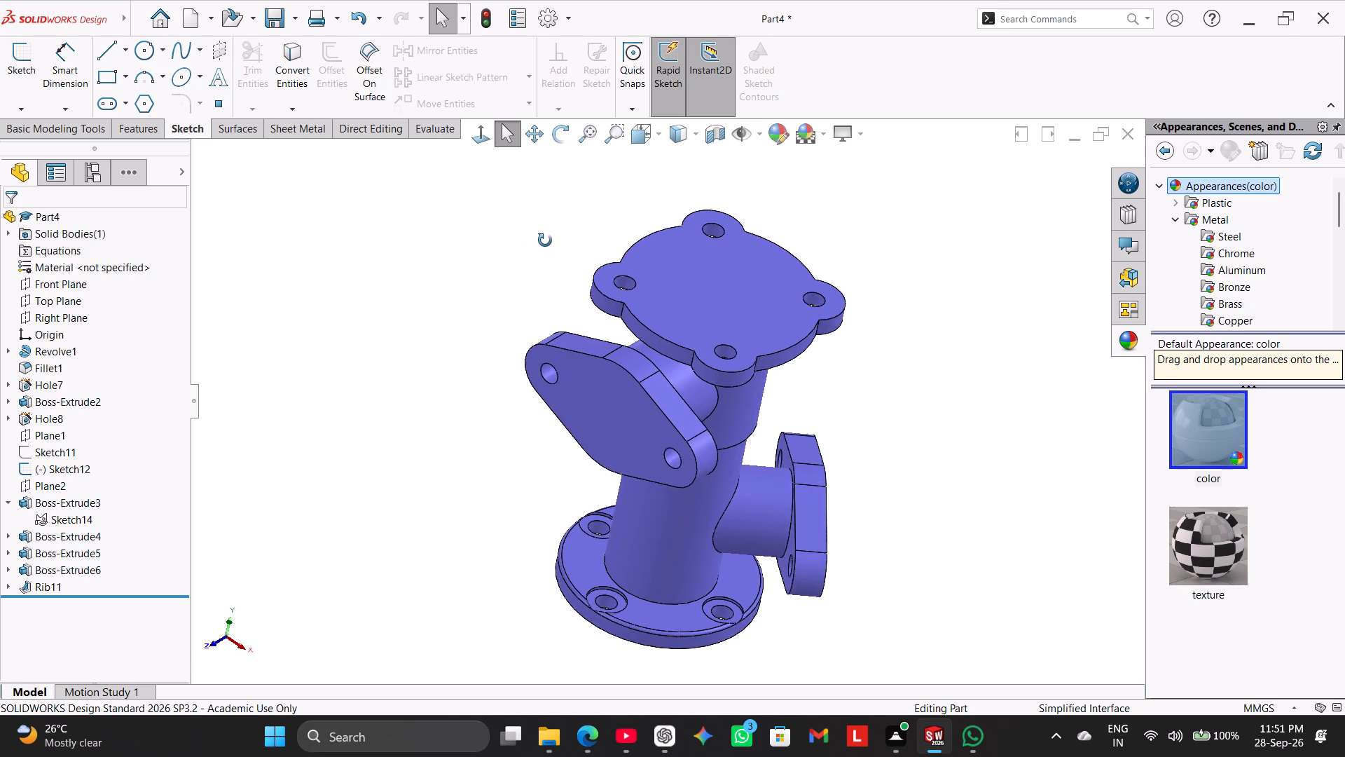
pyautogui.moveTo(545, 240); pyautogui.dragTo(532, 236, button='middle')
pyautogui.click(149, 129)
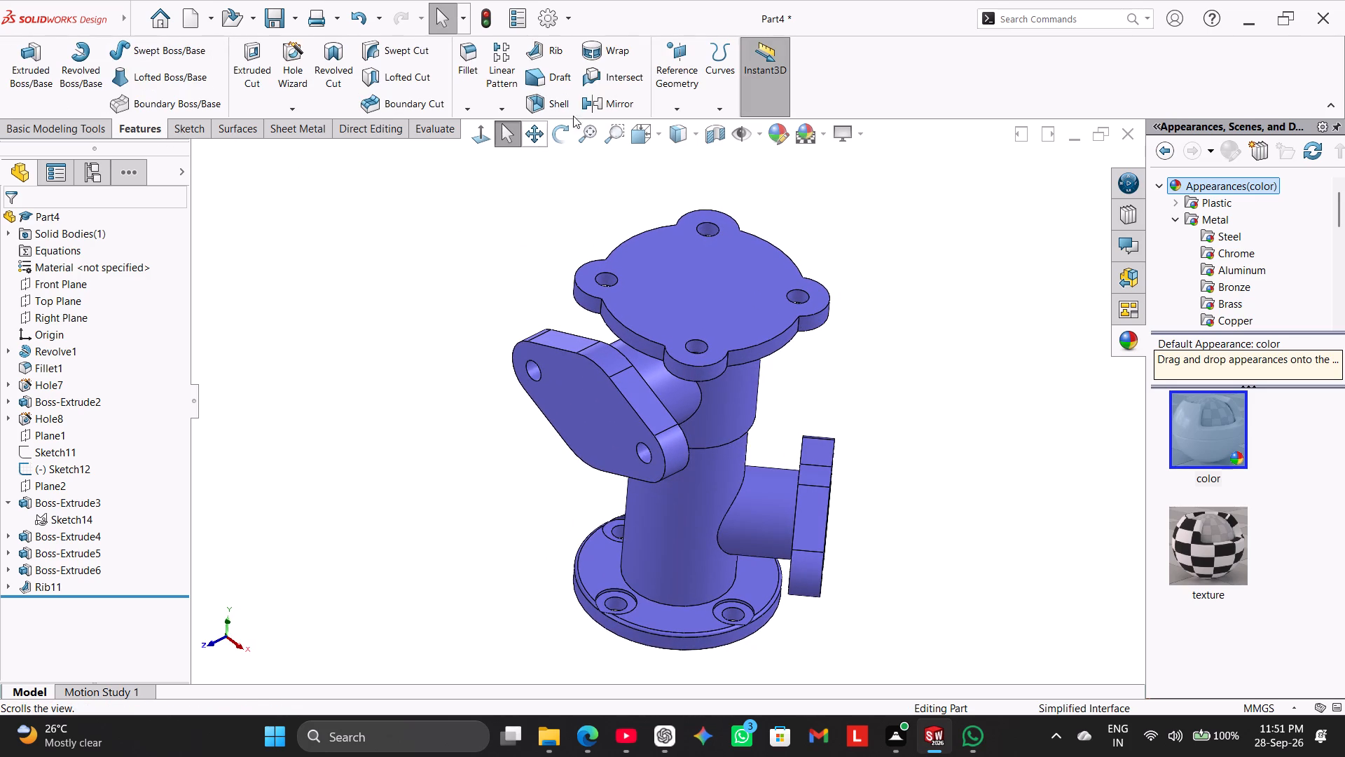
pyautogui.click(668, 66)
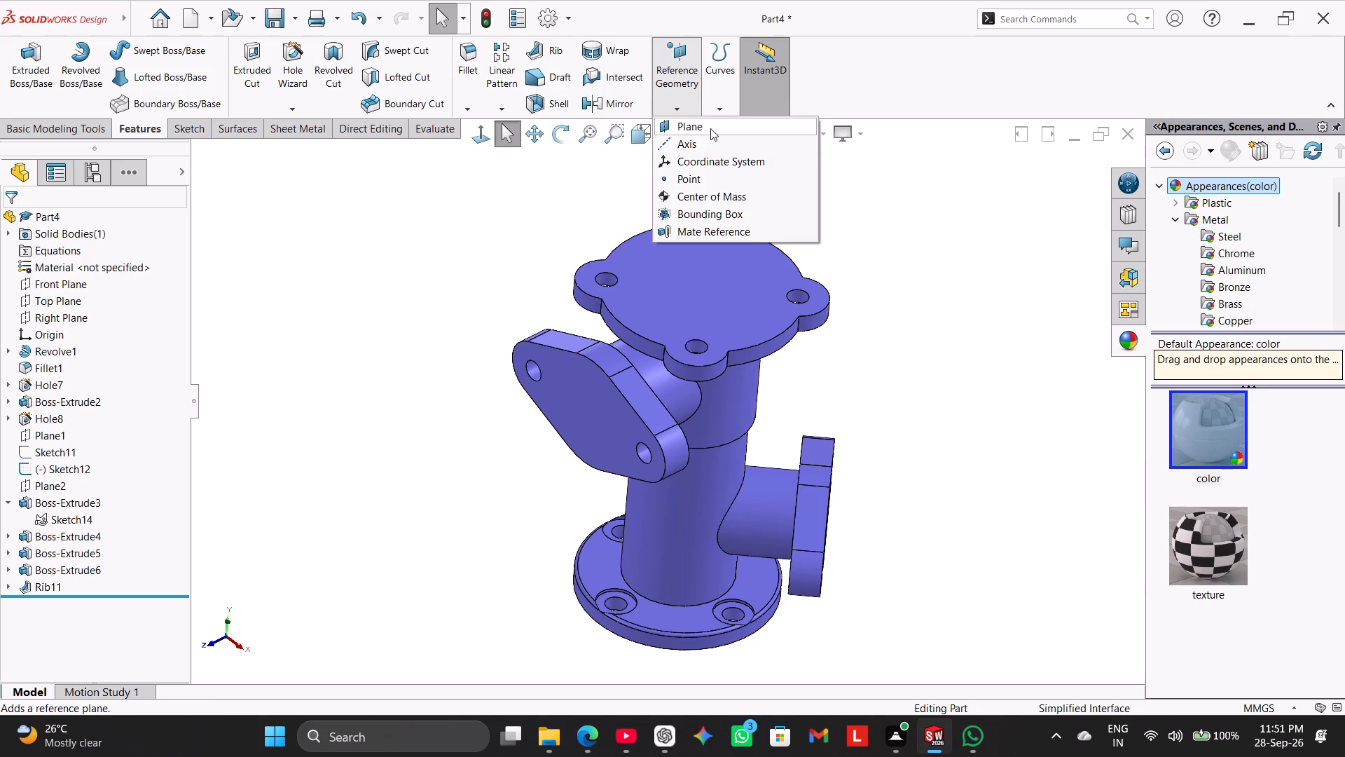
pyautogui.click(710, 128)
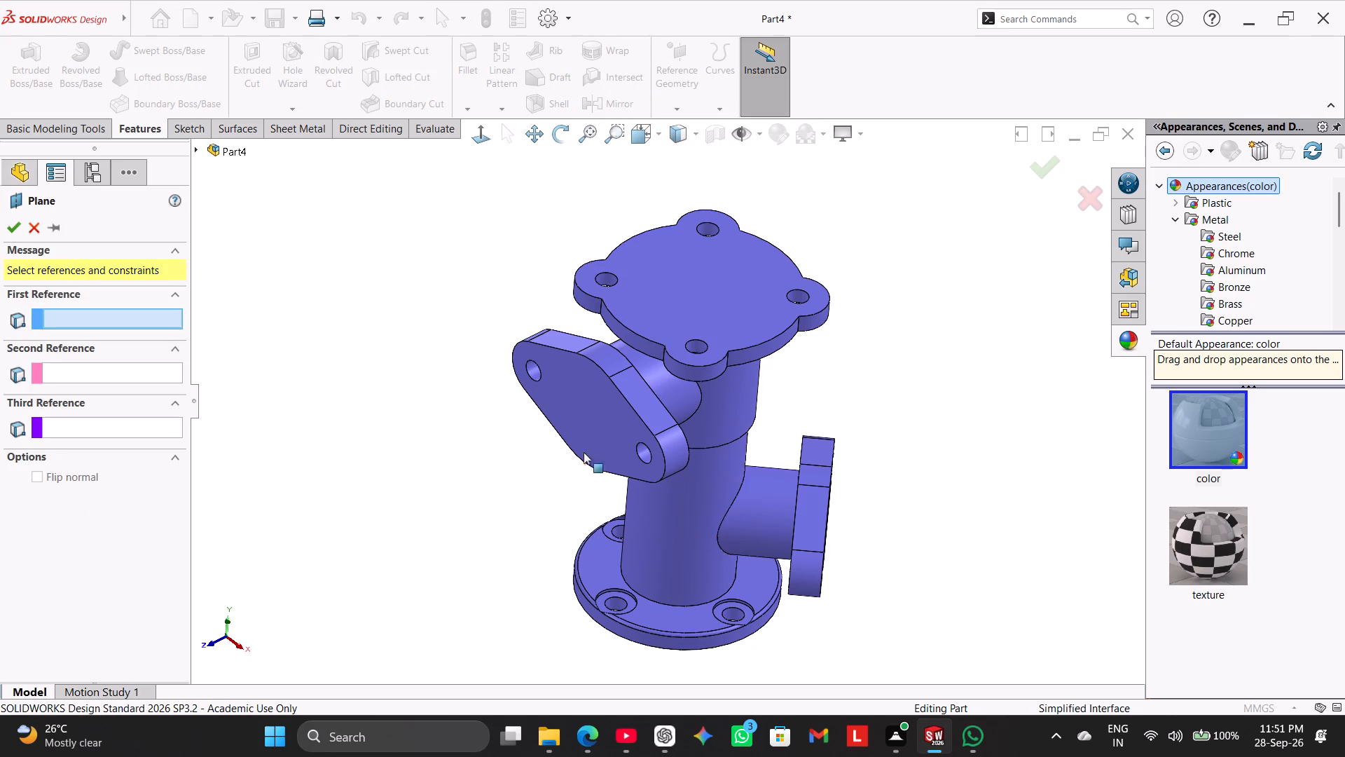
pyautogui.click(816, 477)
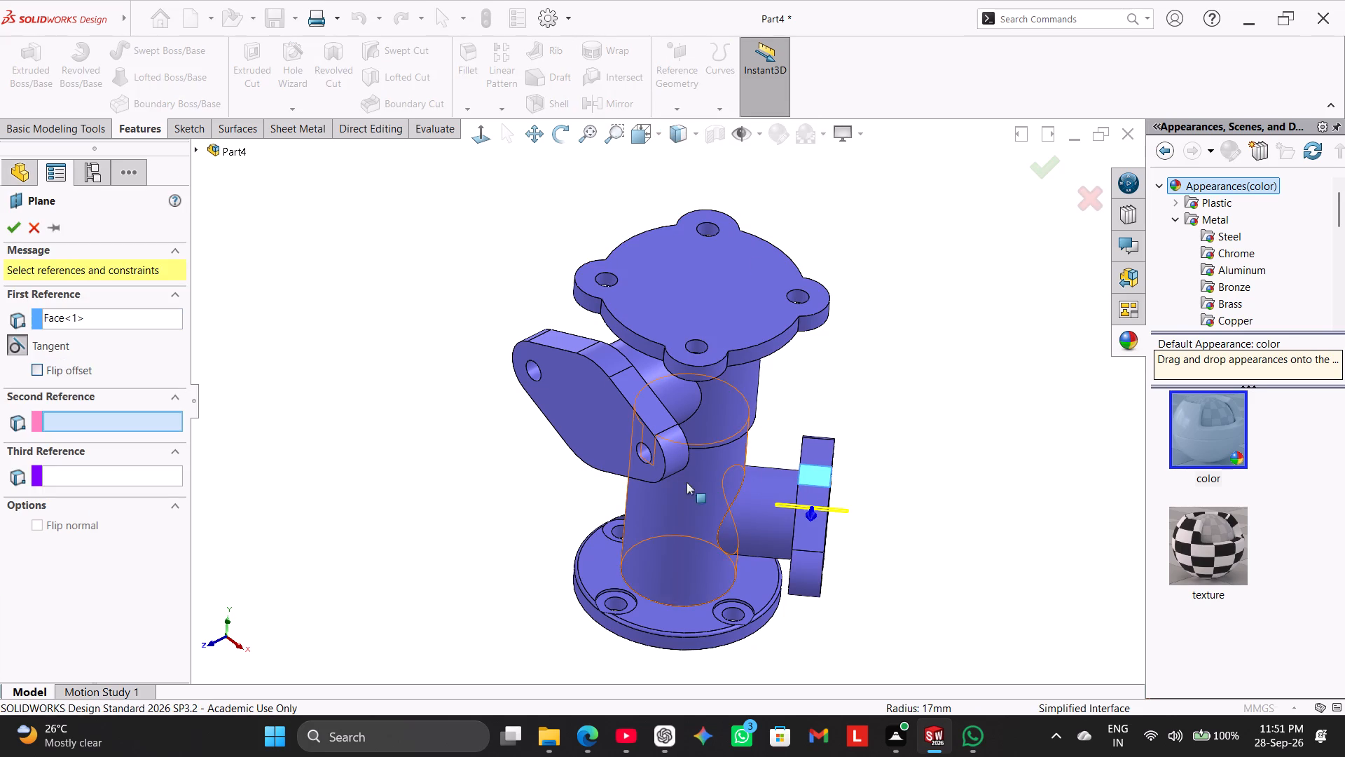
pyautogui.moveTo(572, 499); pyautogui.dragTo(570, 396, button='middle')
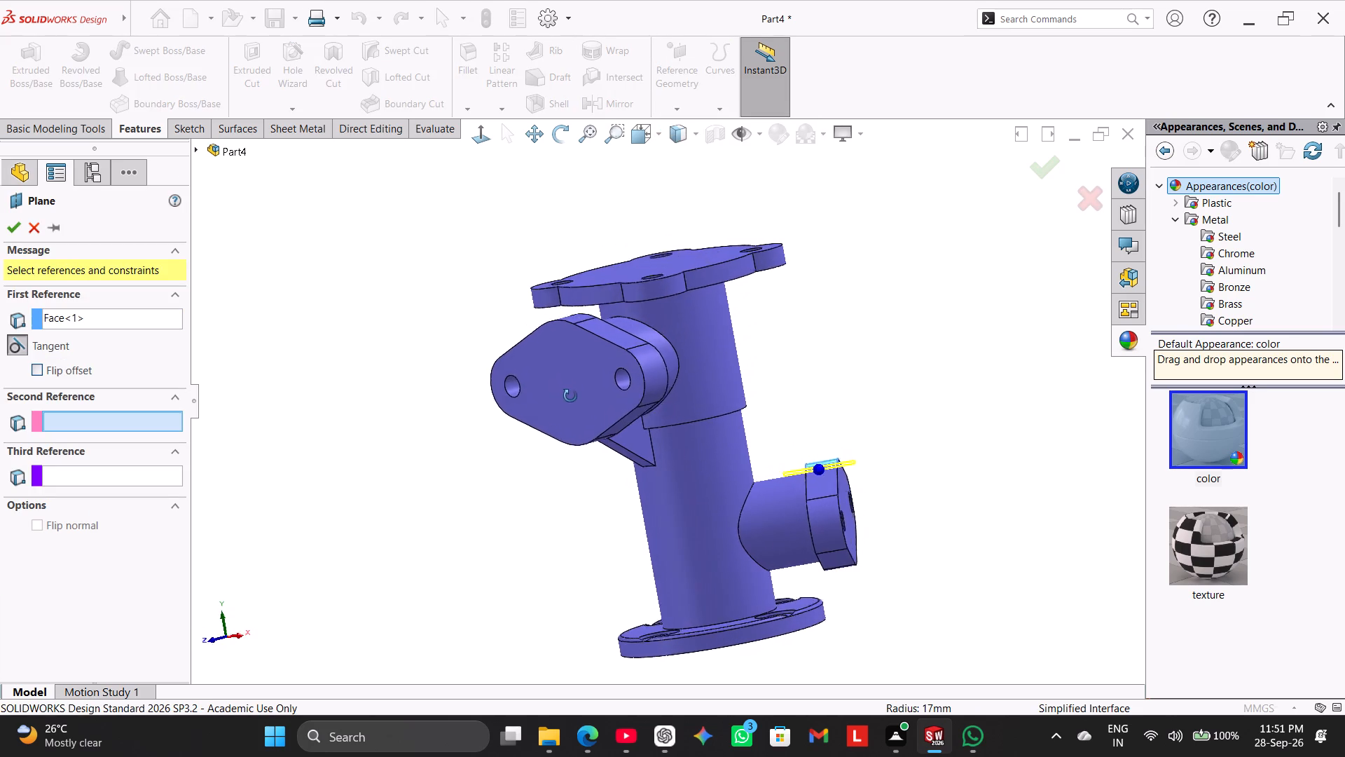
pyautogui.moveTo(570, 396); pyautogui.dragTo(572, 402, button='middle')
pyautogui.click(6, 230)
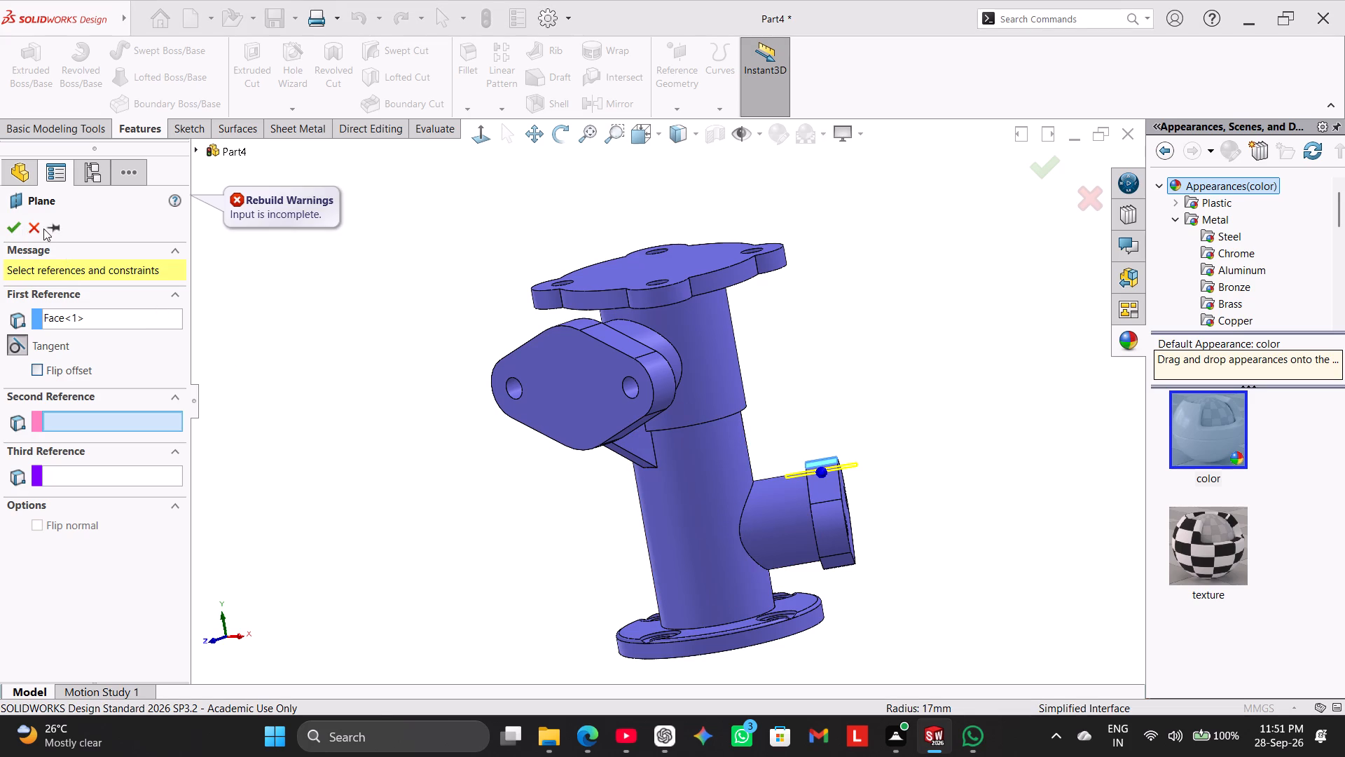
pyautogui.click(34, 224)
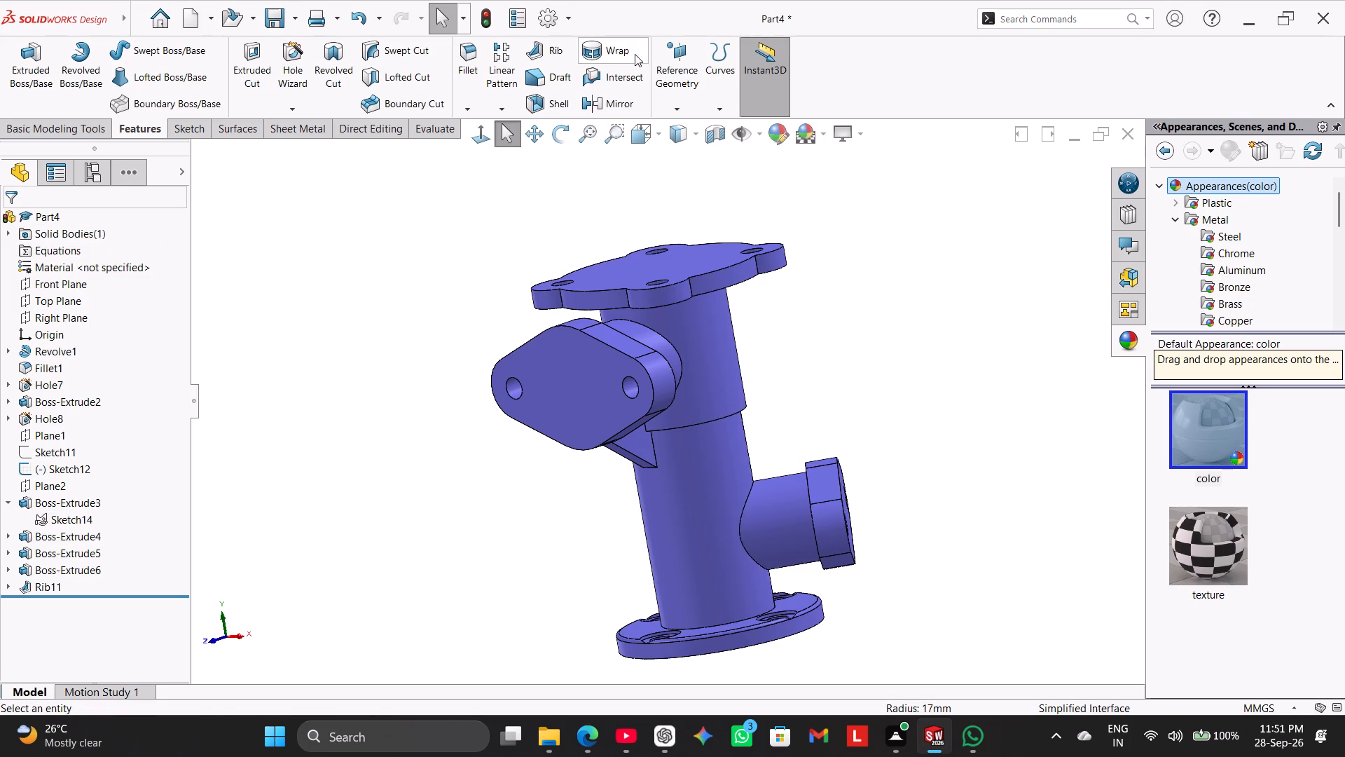
# Start a new reference plane and show Sketch11 so its construction lines can be selected.
pyautogui.click(669, 43)
pyautogui.click(701, 123)
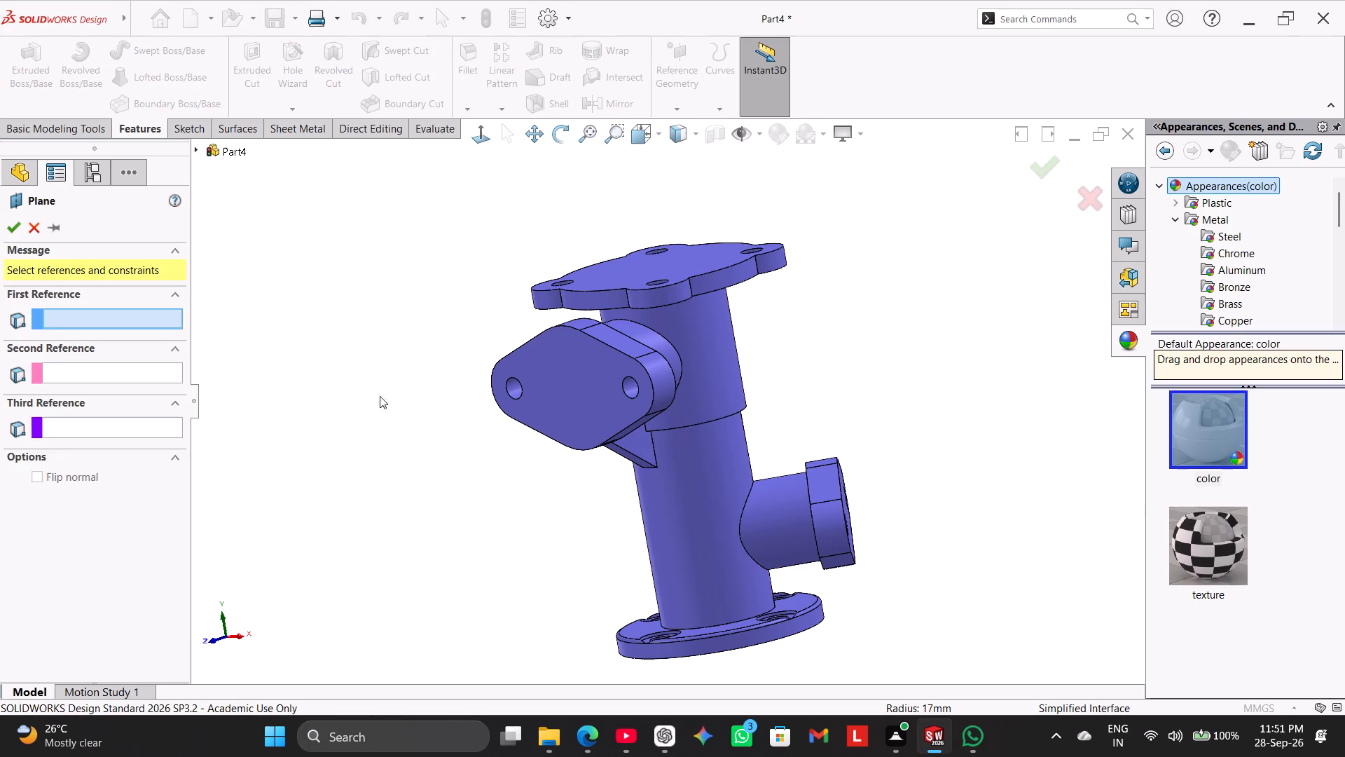
pyautogui.click(200, 151)
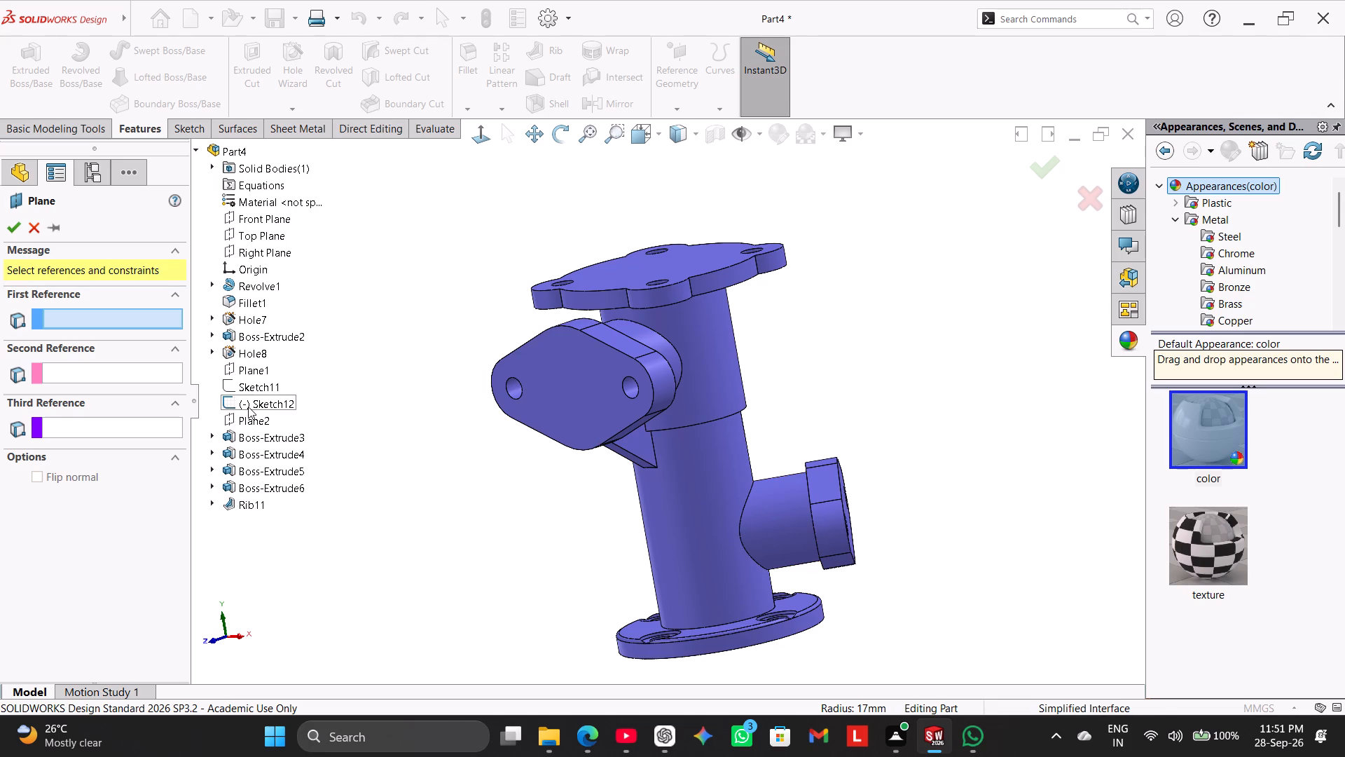
pyautogui.rightClick(248, 388)
pyautogui.click(264, 416)
# Set the angled Sketch11 construction line running toward the lower side flange as the plane's coincident first reference and try to accept it.
pyautogui.moveTo(598, 528); pyautogui.dragTo(599, 545, button='middle')
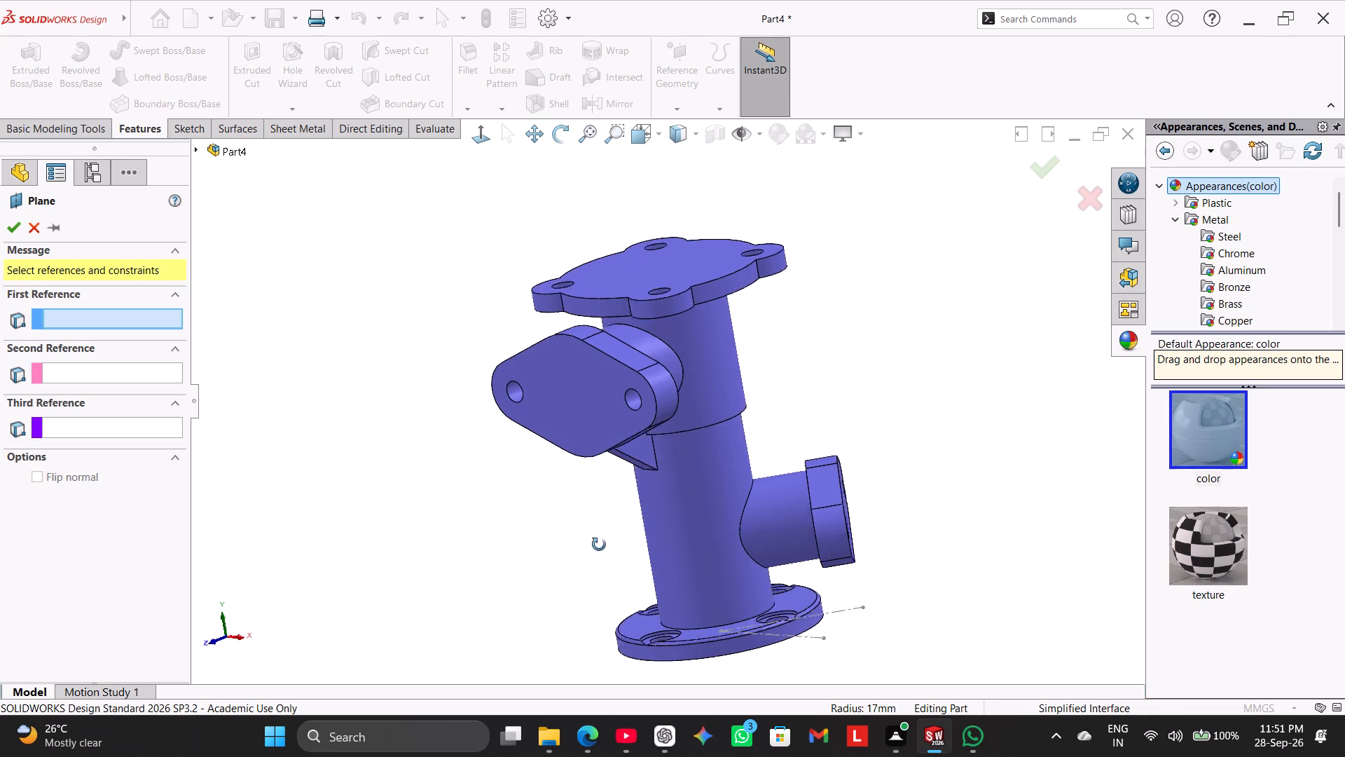
pyautogui.moveTo(599, 545); pyautogui.dragTo(606, 588, button='middle')
pyautogui.scroll(-4, 782, 622)
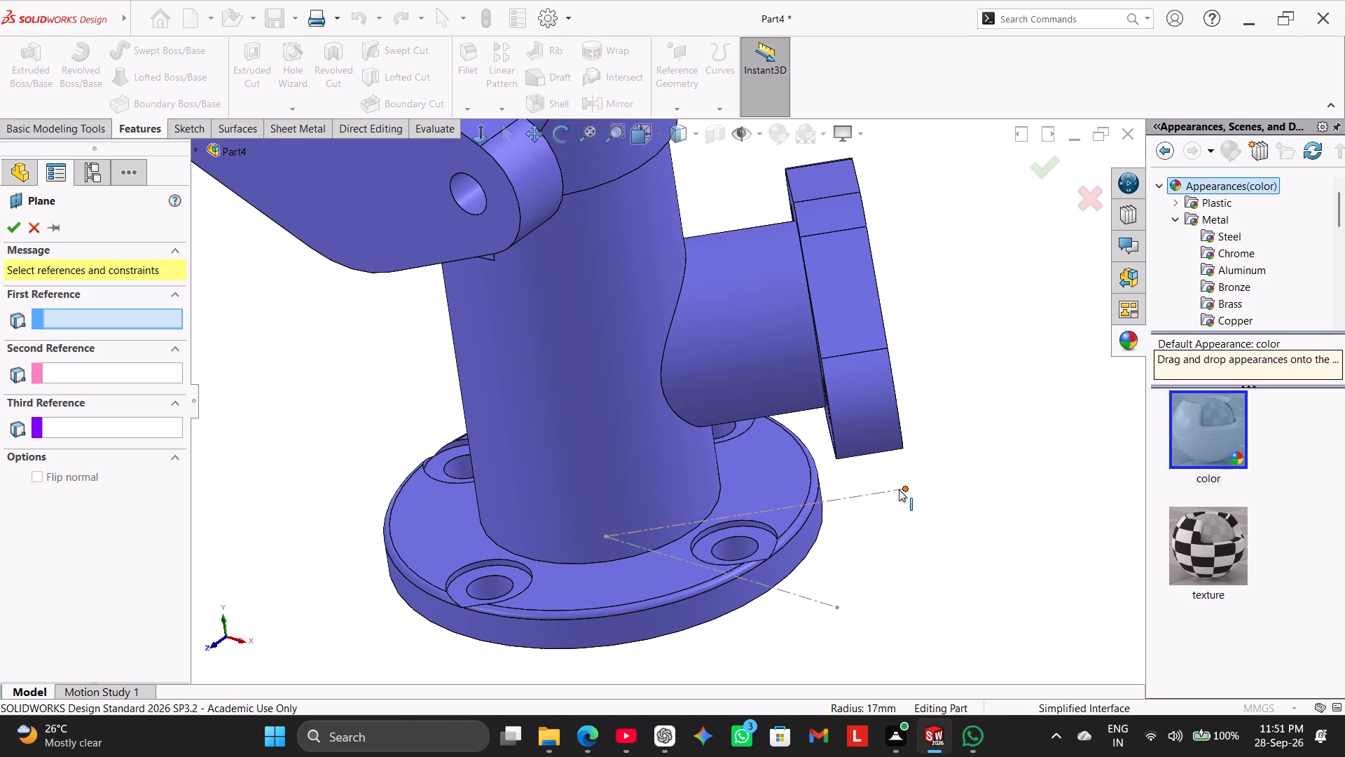
pyautogui.click(855, 498)
pyautogui.moveTo(908, 533); pyautogui.dragTo(813, 572, button='middle')
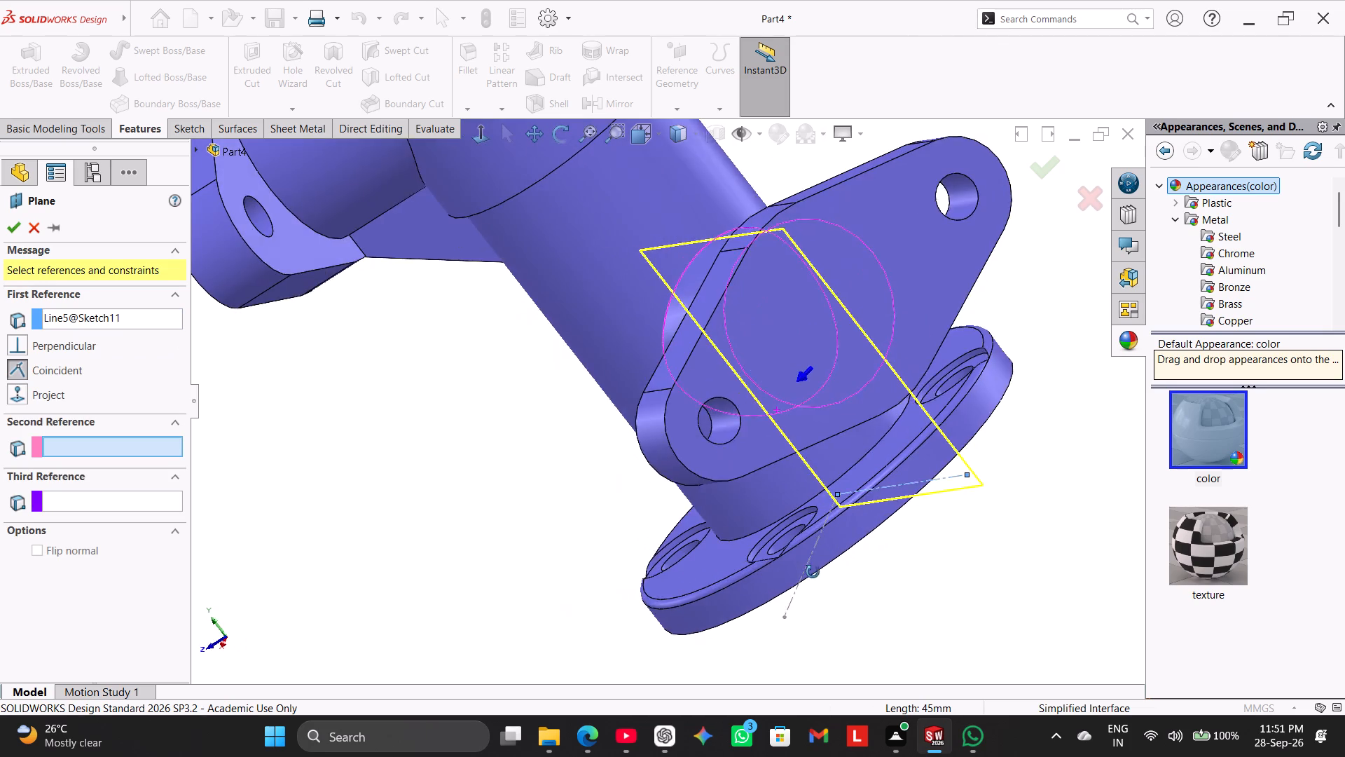
pyautogui.moveTo(813, 572); pyautogui.dragTo(893, 555, button='middle')
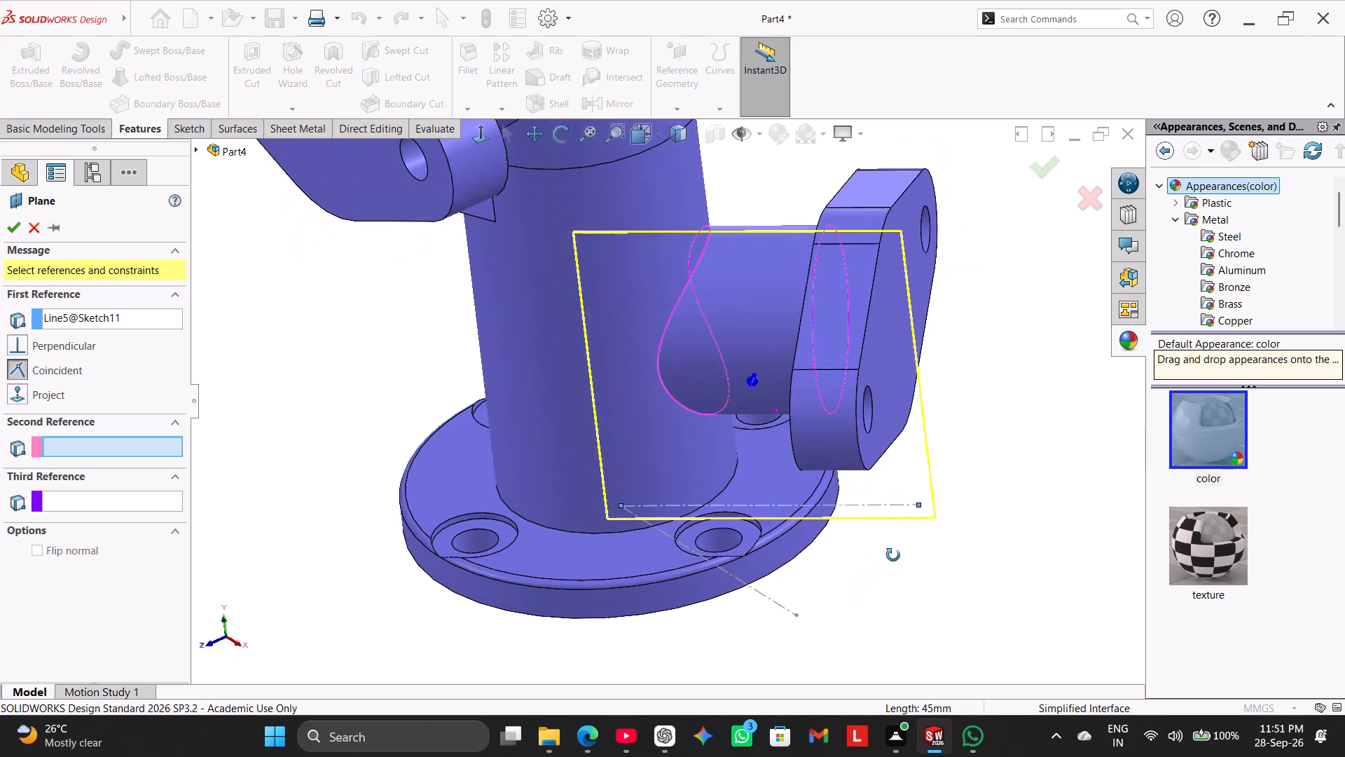
pyautogui.moveTo(893, 555); pyautogui.dragTo(908, 551, button='middle')
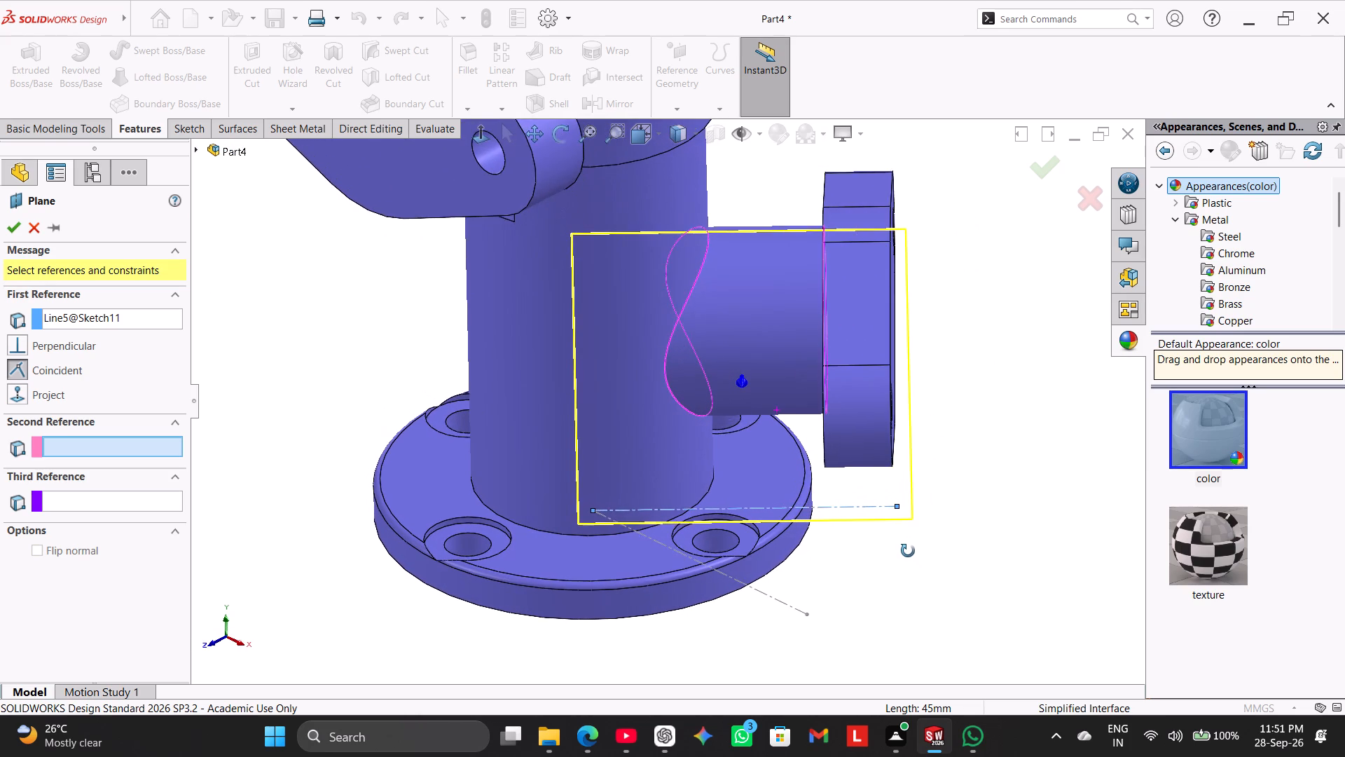
pyautogui.moveTo(908, 551); pyautogui.dragTo(908, 547, button='middle')
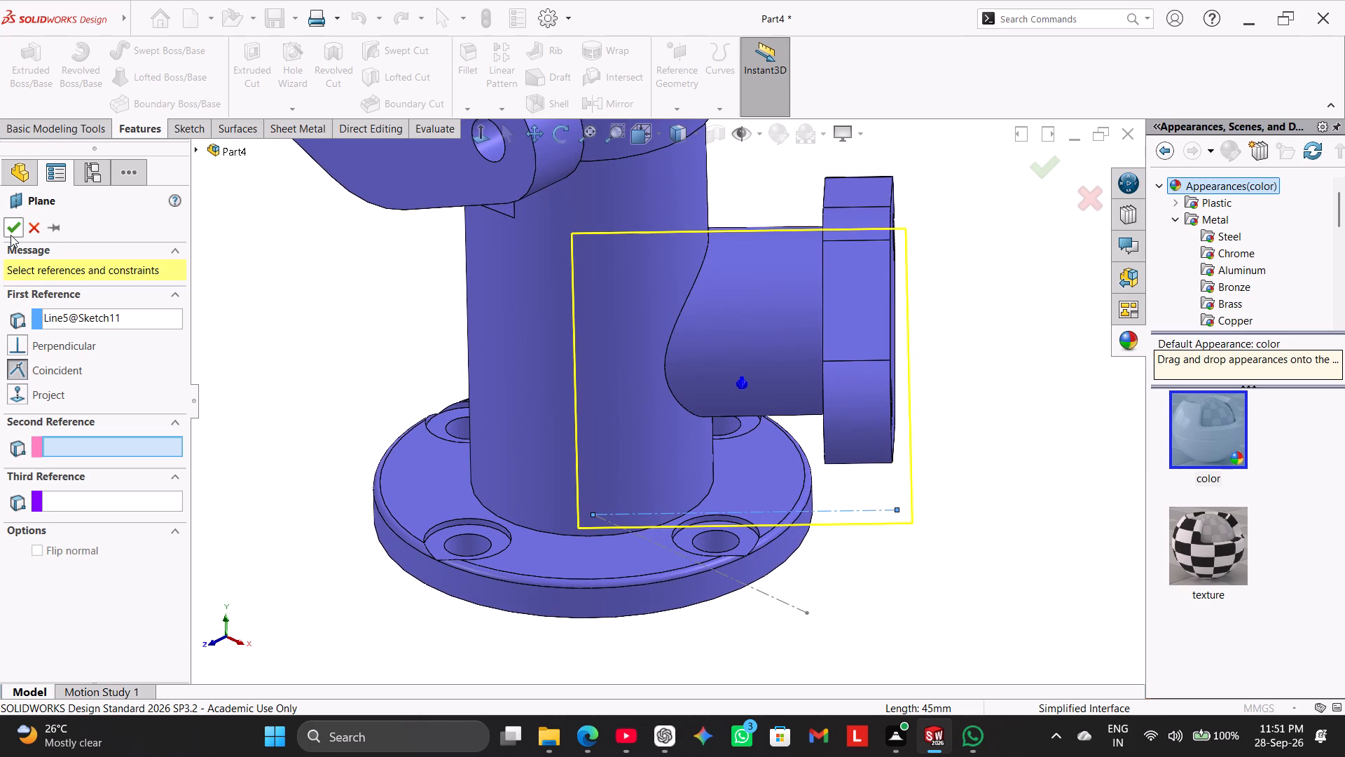
pyautogui.click(11, 235)
pyautogui.click(11, 235)
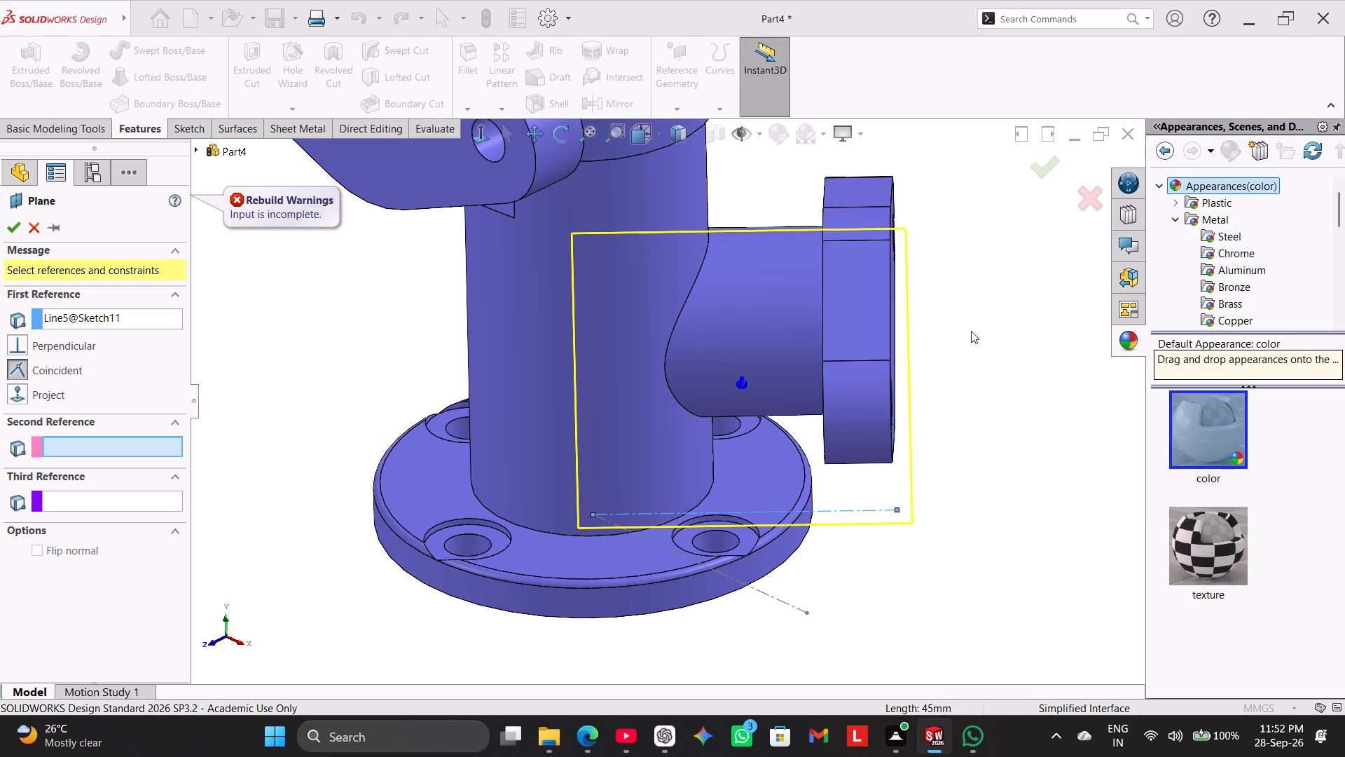
pyautogui.moveTo(971, 331); pyautogui.dragTo(913, 339, button='middle')
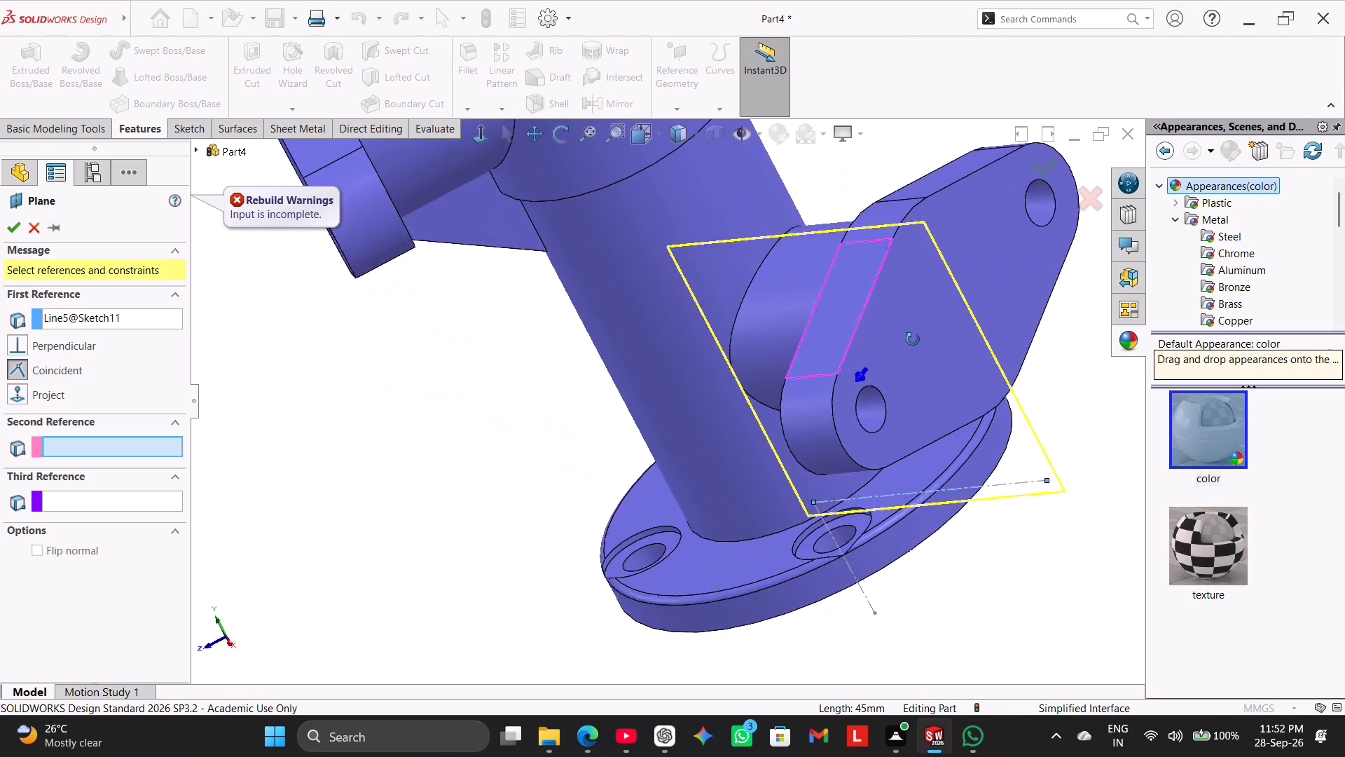
pyautogui.moveTo(913, 339); pyautogui.dragTo(990, 350, button='middle')
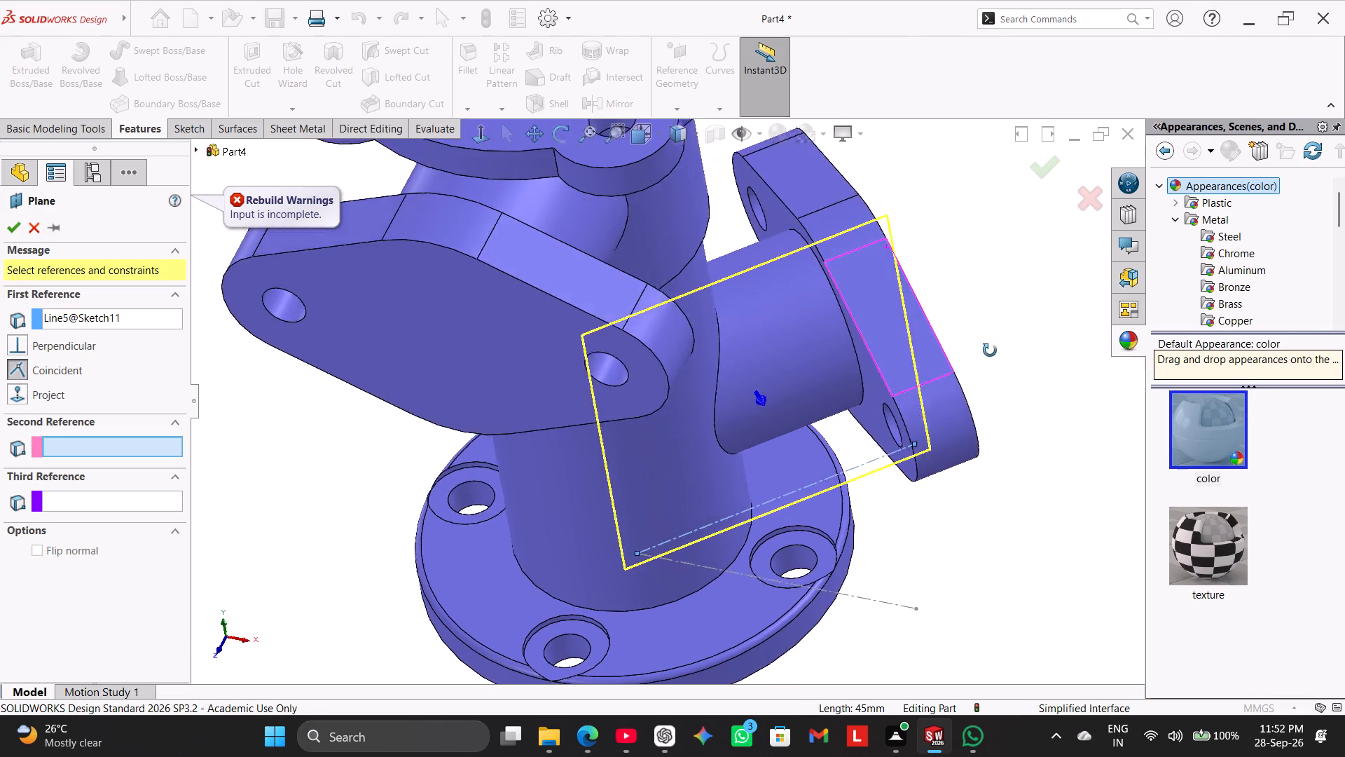
pyautogui.moveTo(990, 350); pyautogui.dragTo(981, 338, button='middle')
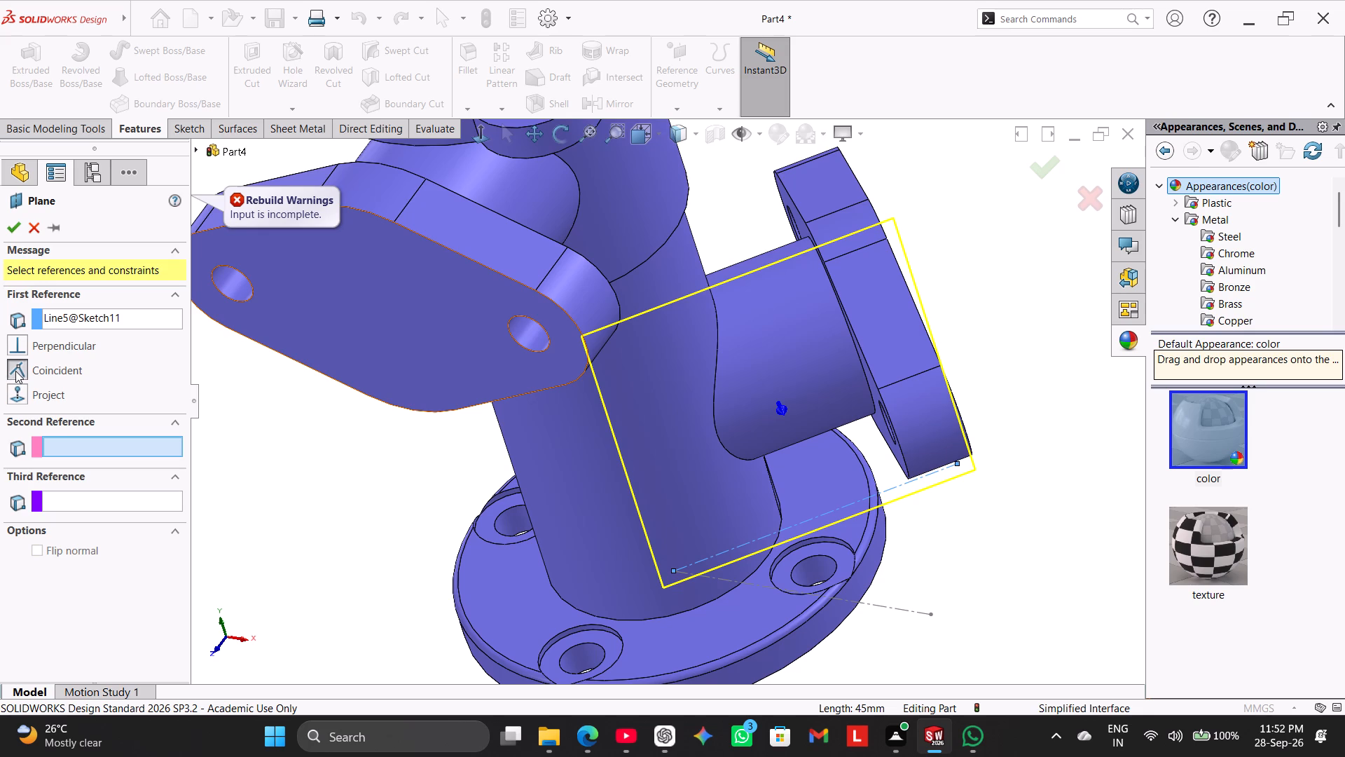
pyautogui.click(15, 371)
pyautogui.click(15, 371)
pyautogui.click(11, 228)
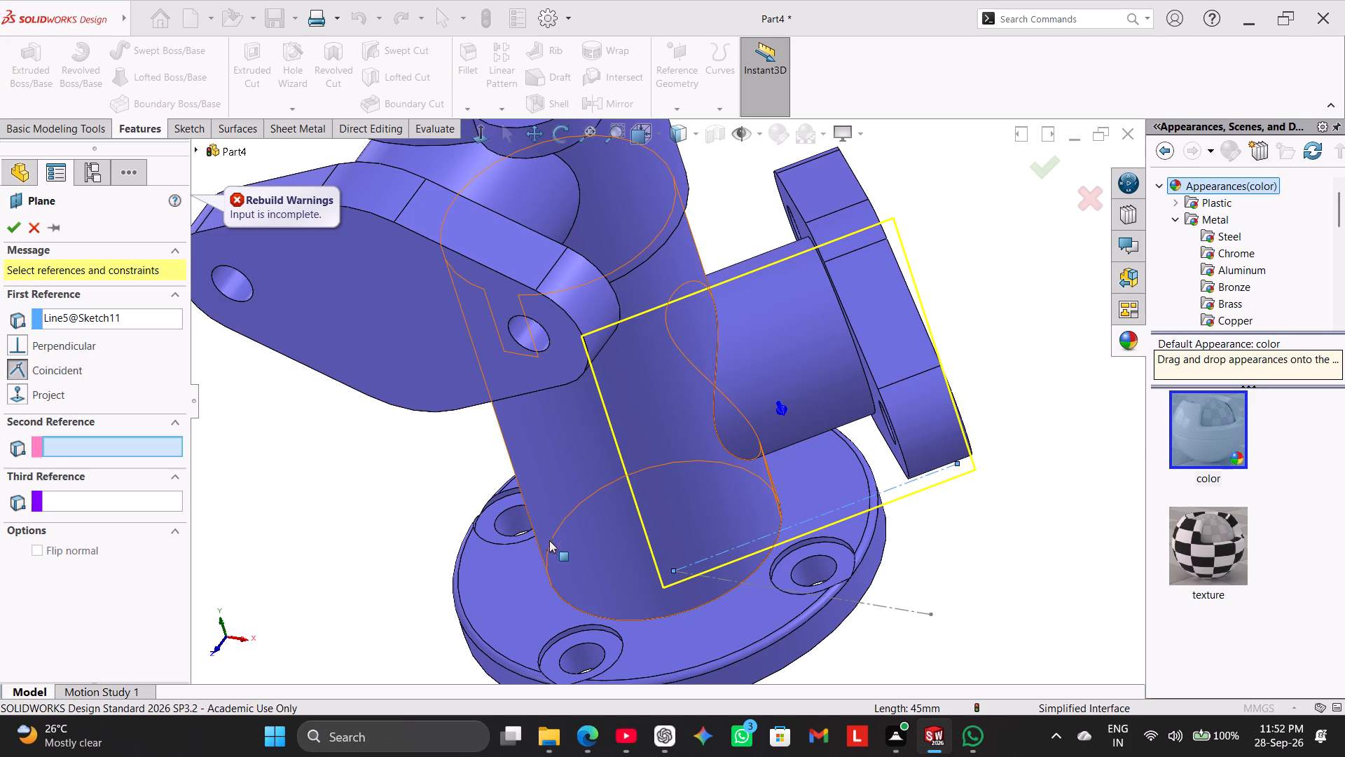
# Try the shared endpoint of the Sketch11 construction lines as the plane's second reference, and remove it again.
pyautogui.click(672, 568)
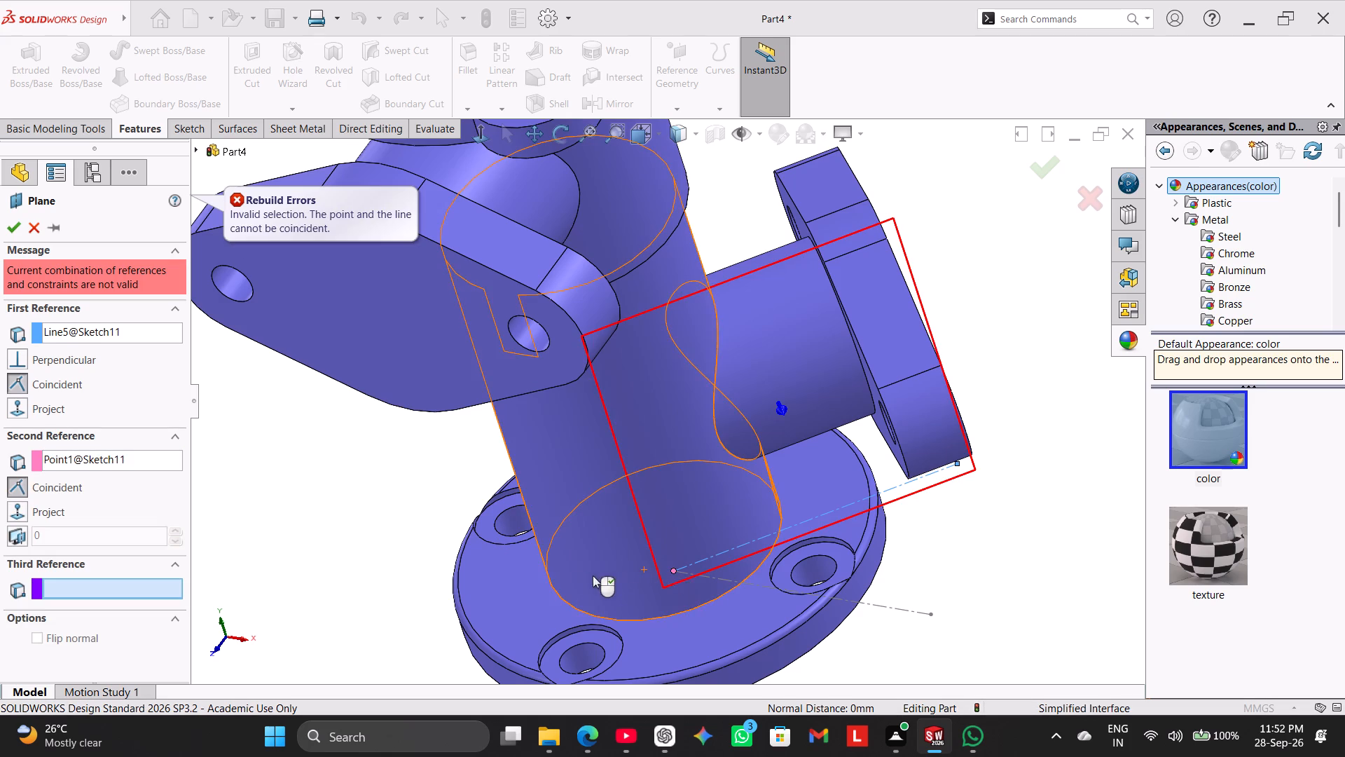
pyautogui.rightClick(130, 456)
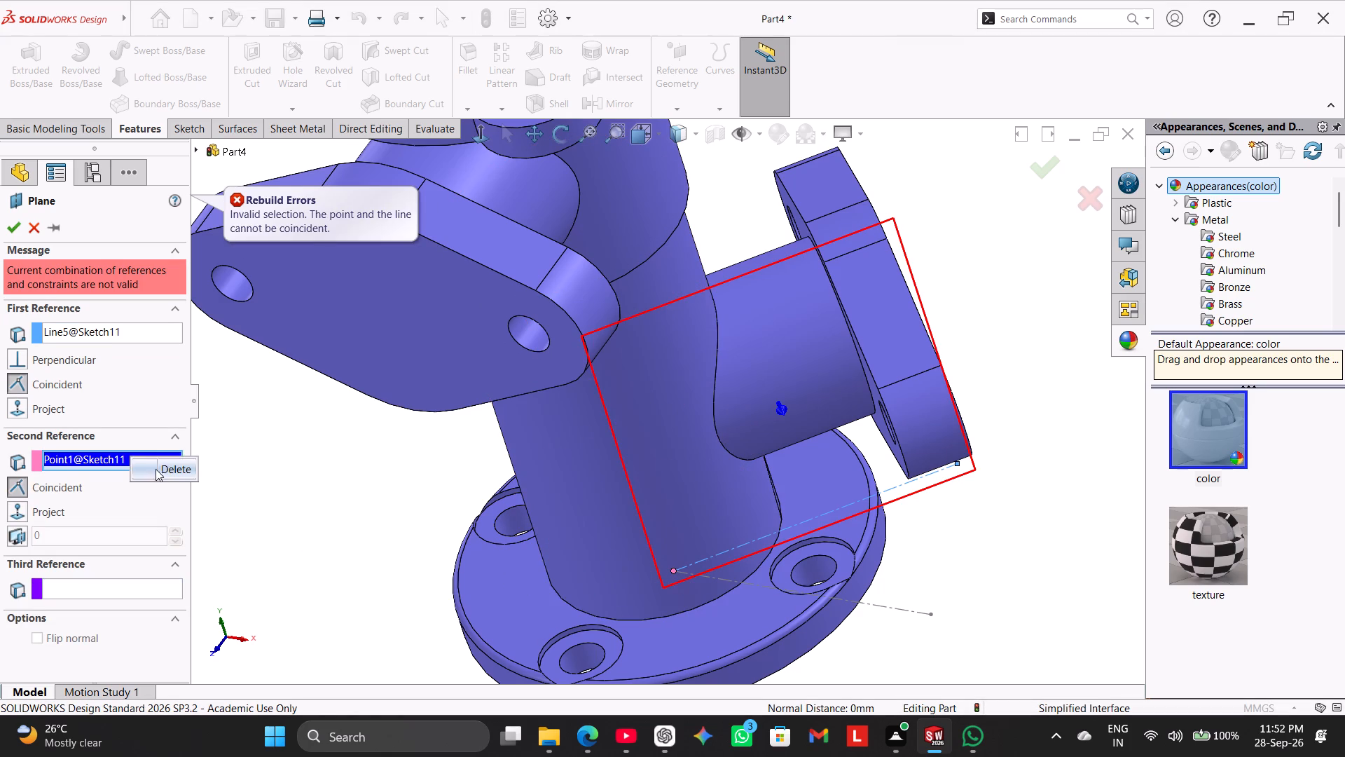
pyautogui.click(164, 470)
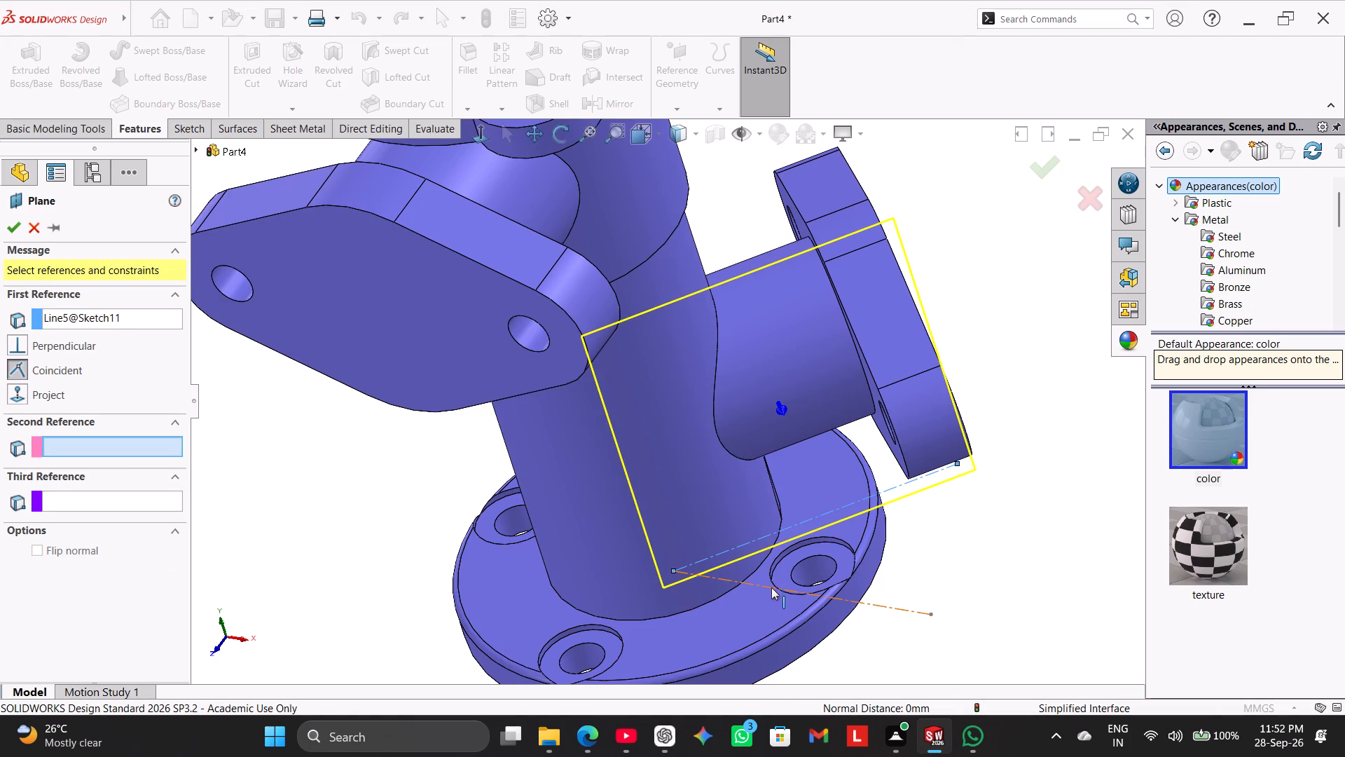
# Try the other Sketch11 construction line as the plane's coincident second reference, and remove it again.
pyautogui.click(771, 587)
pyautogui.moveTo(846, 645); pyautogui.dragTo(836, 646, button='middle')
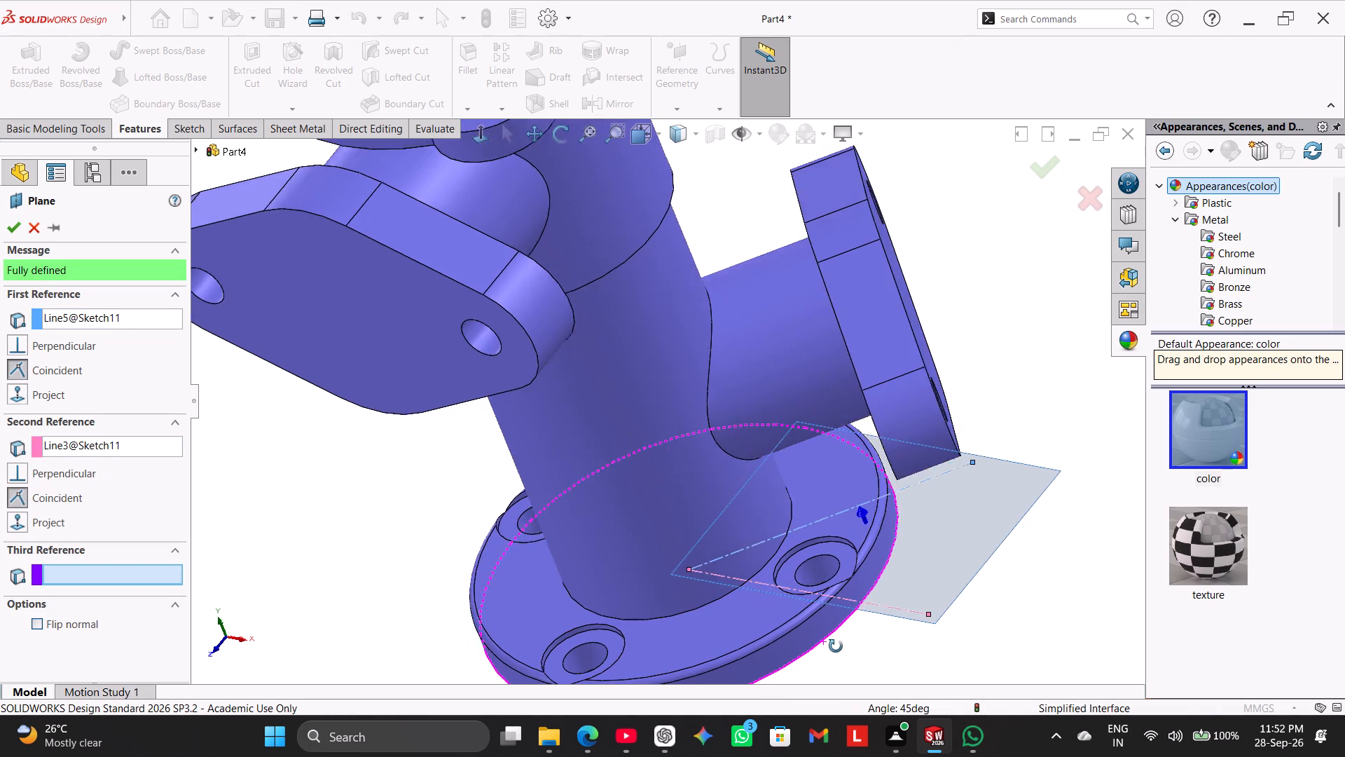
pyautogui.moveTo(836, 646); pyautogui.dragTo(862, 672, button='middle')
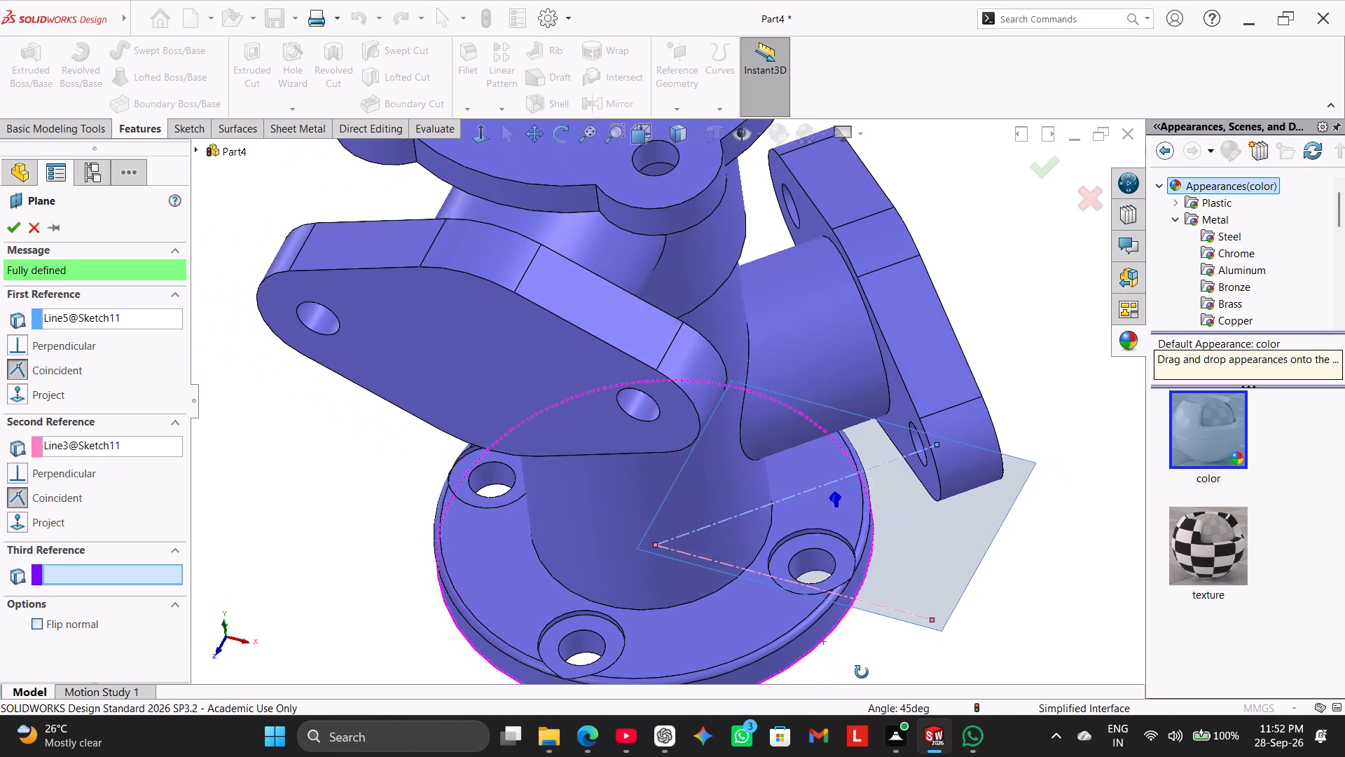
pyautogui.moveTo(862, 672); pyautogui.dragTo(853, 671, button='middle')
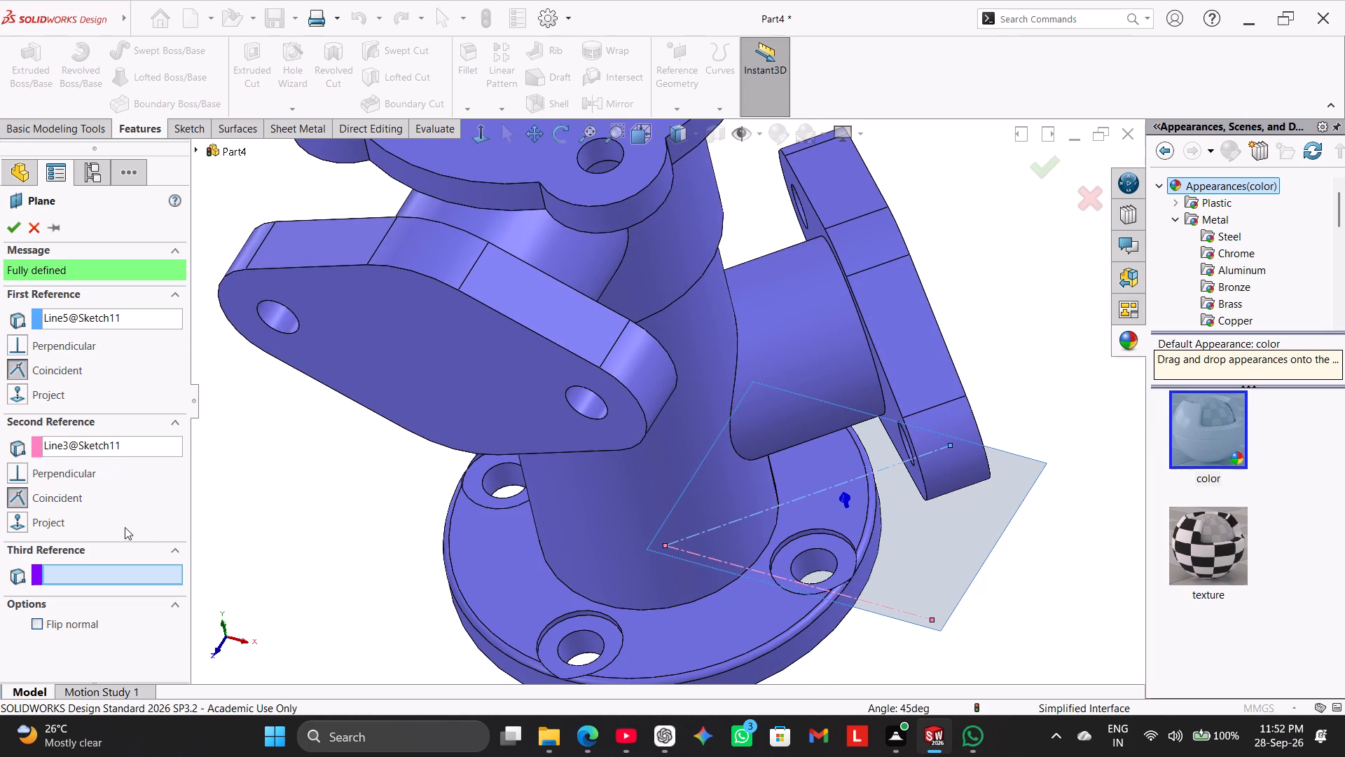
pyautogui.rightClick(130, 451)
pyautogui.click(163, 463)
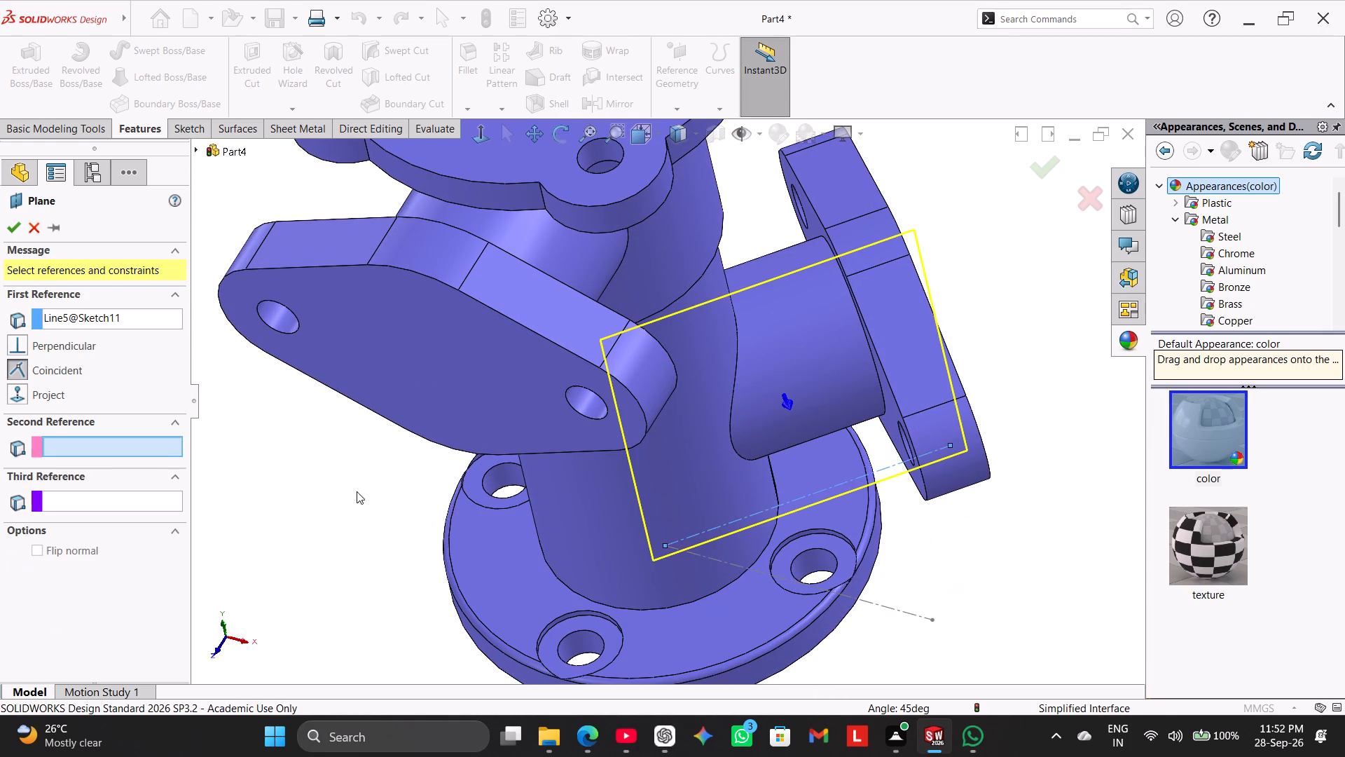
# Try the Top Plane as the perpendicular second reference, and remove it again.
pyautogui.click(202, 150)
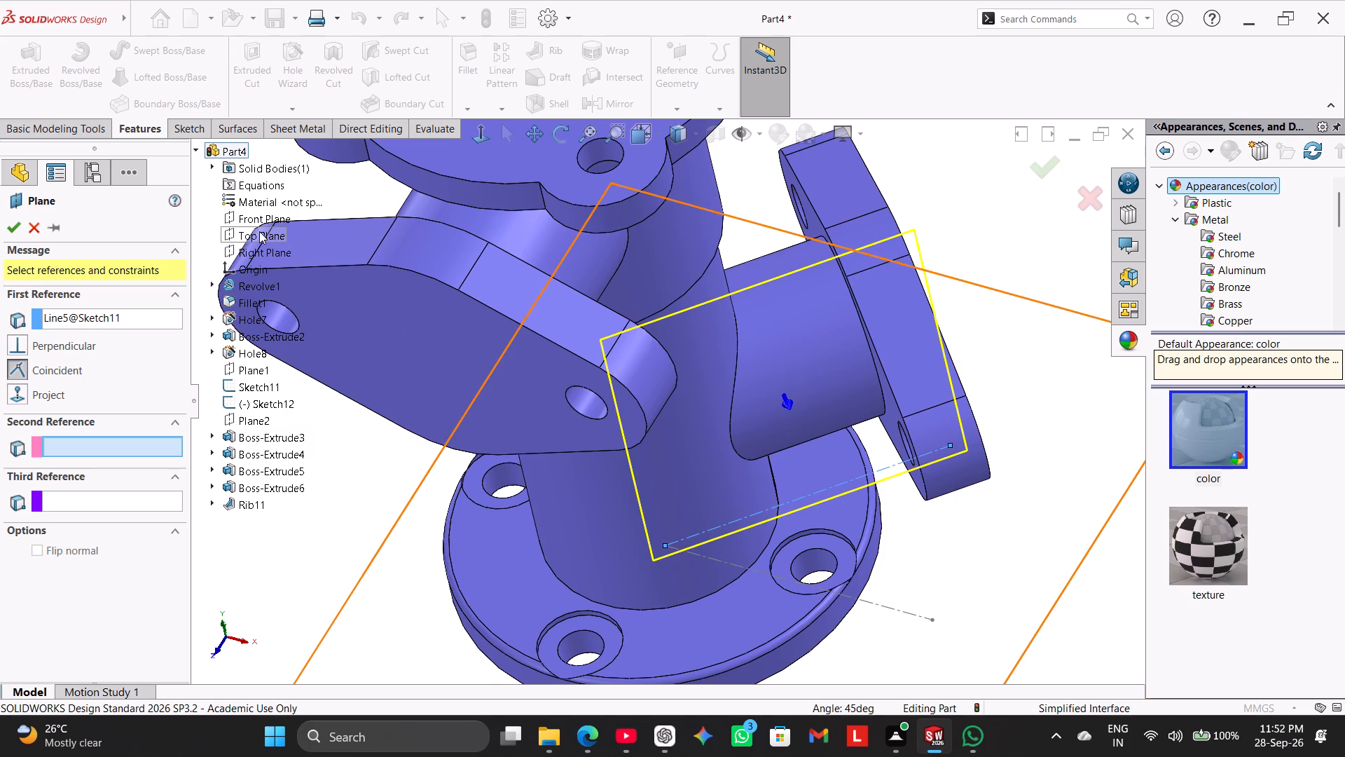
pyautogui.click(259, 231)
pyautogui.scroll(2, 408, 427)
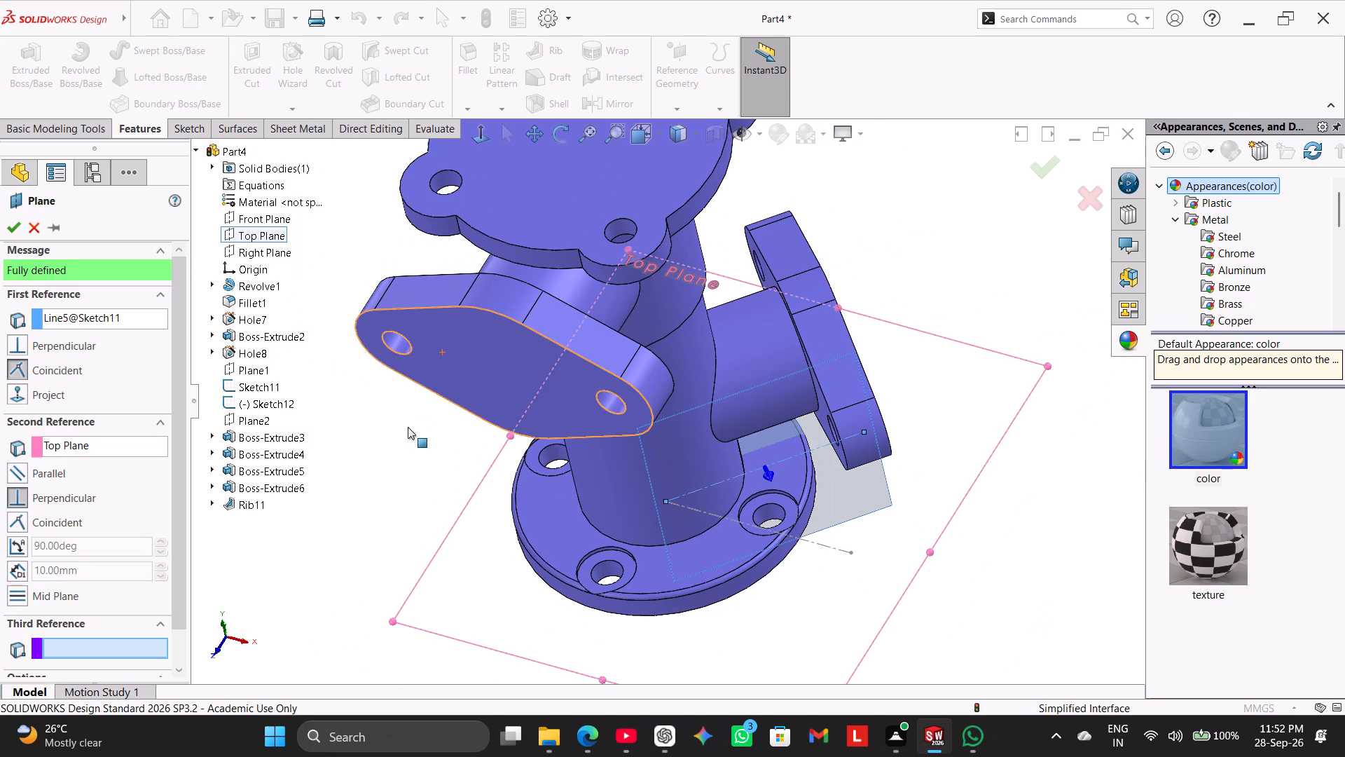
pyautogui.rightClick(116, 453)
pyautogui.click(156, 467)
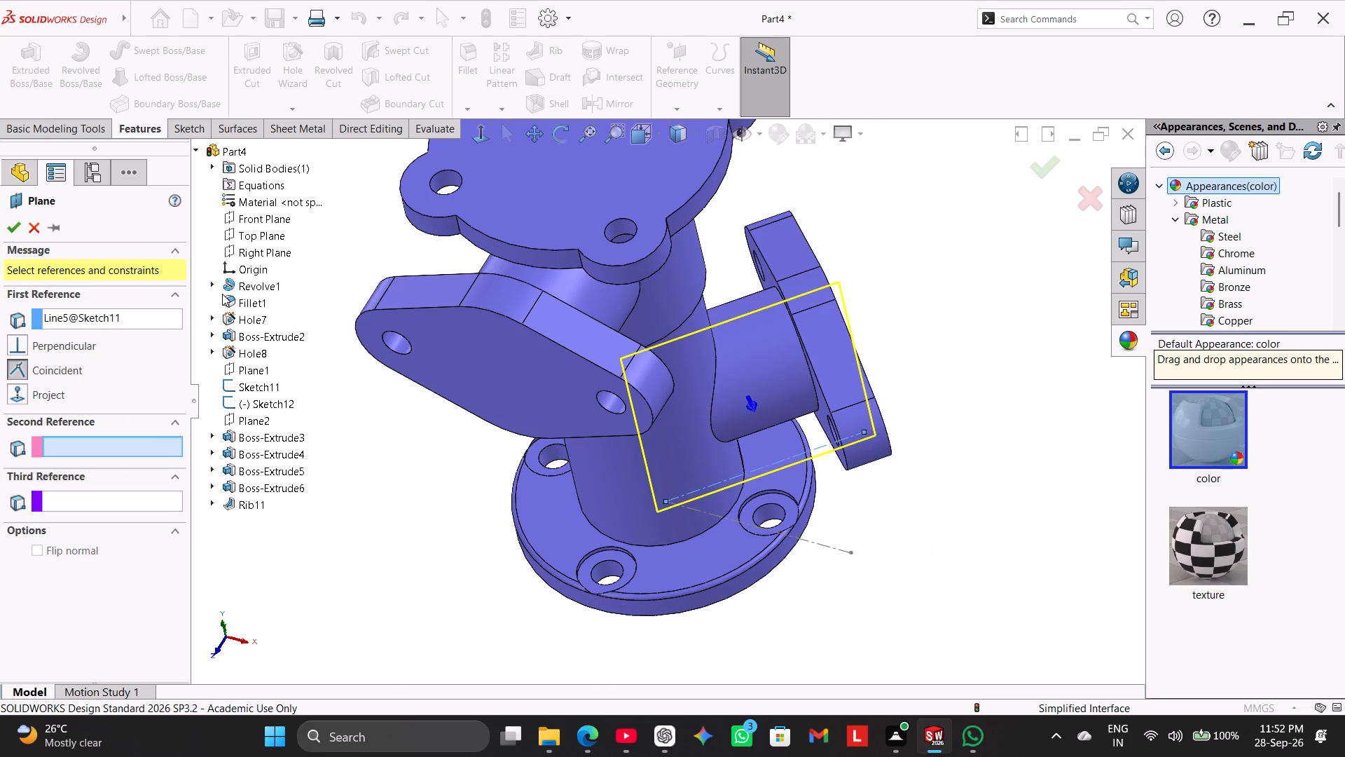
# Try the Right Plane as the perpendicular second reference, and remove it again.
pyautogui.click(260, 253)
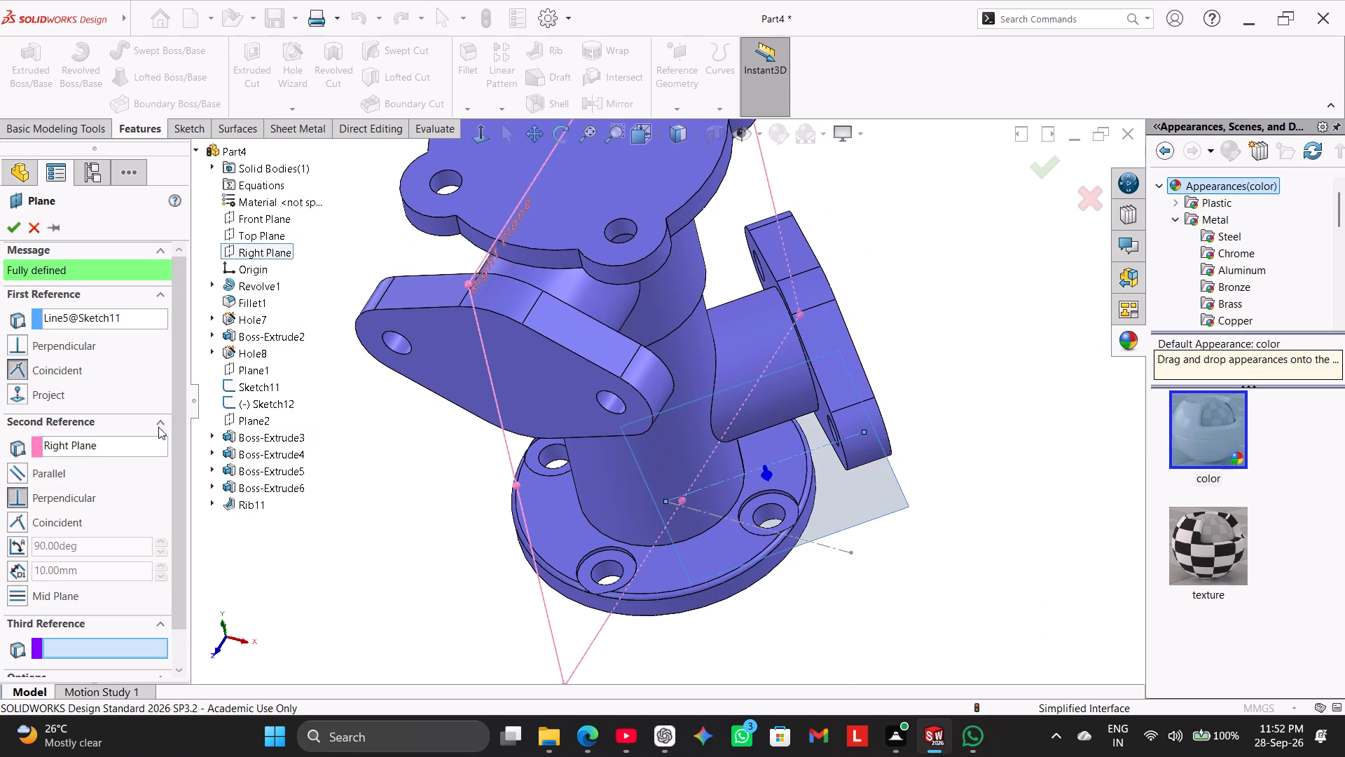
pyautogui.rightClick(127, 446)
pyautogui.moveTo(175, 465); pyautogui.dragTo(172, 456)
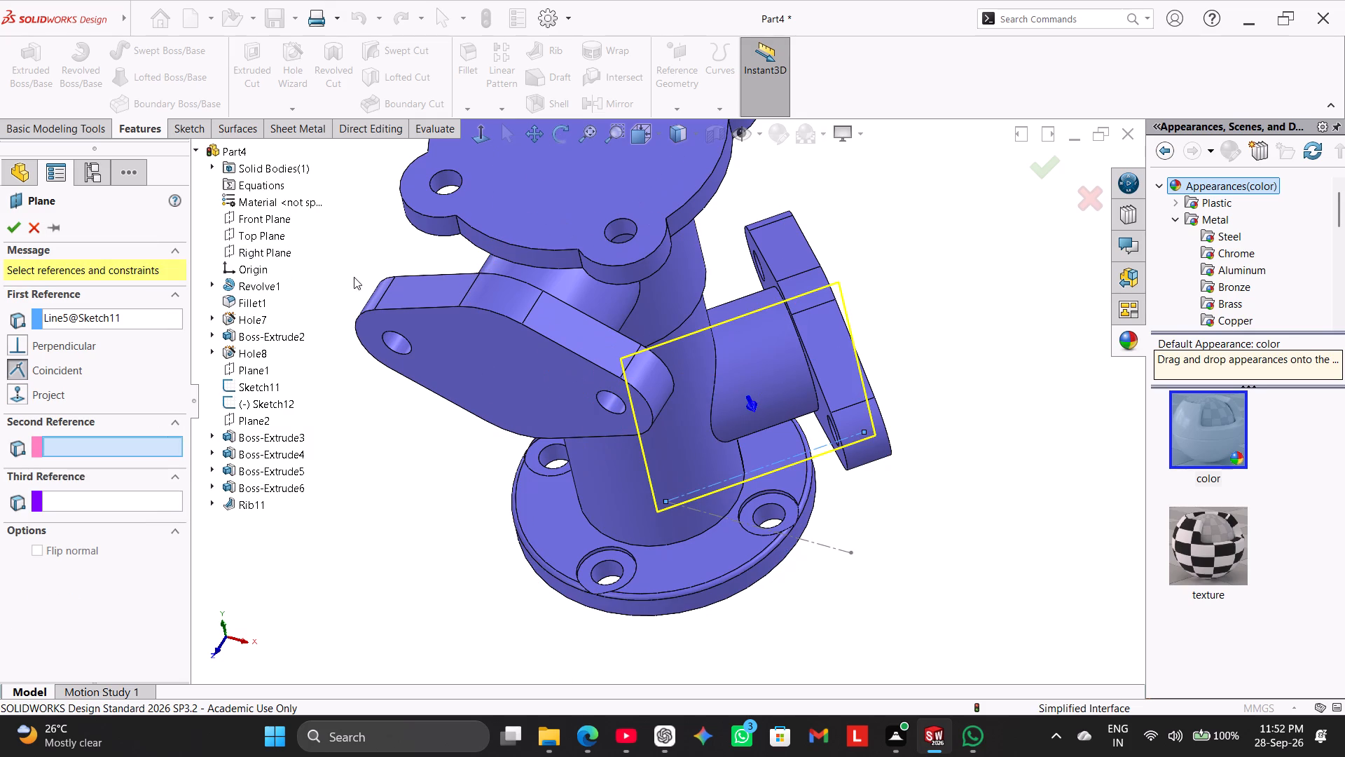
# Set the pipe-side face of the four-lobed top flange as the perpendicular second reference and create the plane.
pyautogui.moveTo(937, 333); pyautogui.dragTo(914, 300, button='middle')
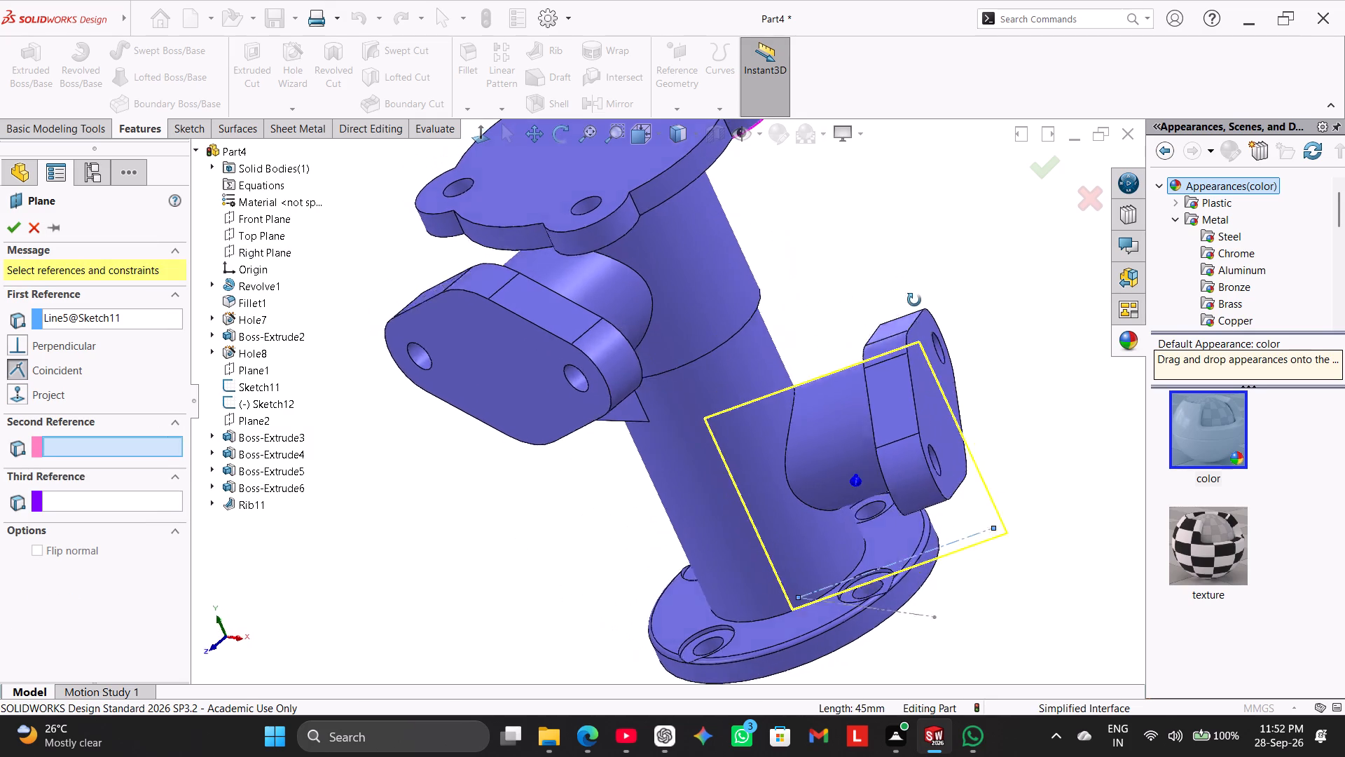
pyautogui.moveTo(914, 300); pyautogui.dragTo(880, 273, button='middle')
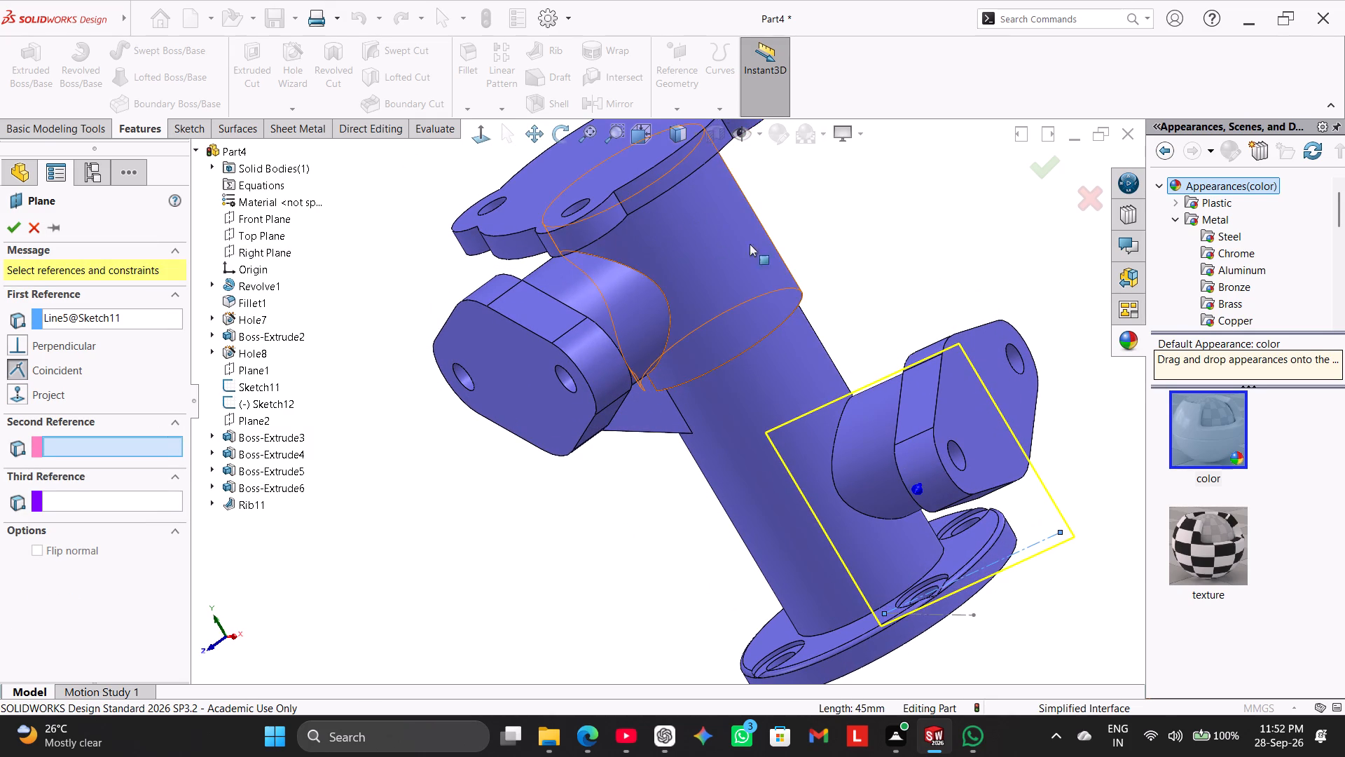
pyautogui.moveTo(830, 245); pyautogui.dragTo(752, 188, button='middle')
pyautogui.click(669, 158)
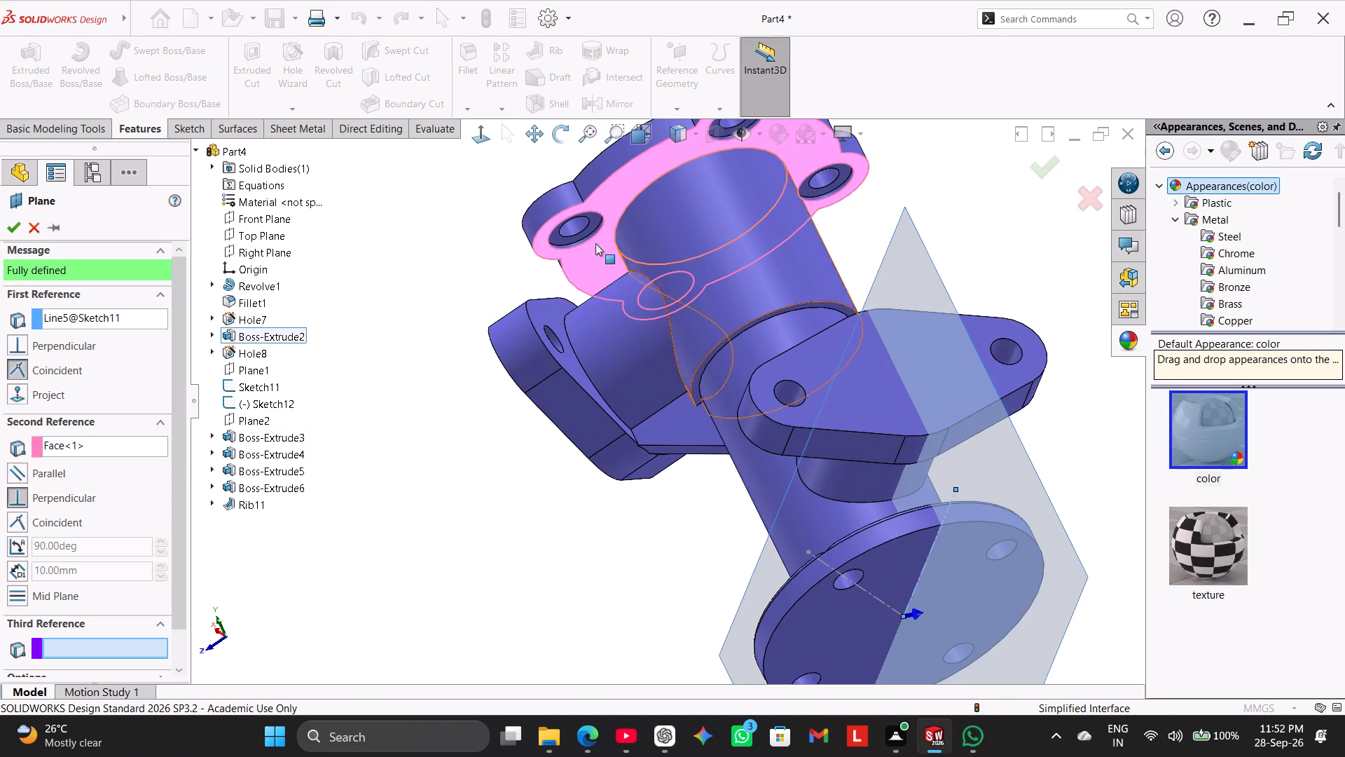
pyautogui.moveTo(455, 306); pyautogui.dragTo(560, 400, button='middle')
pyautogui.scroll(3, 559, 400)
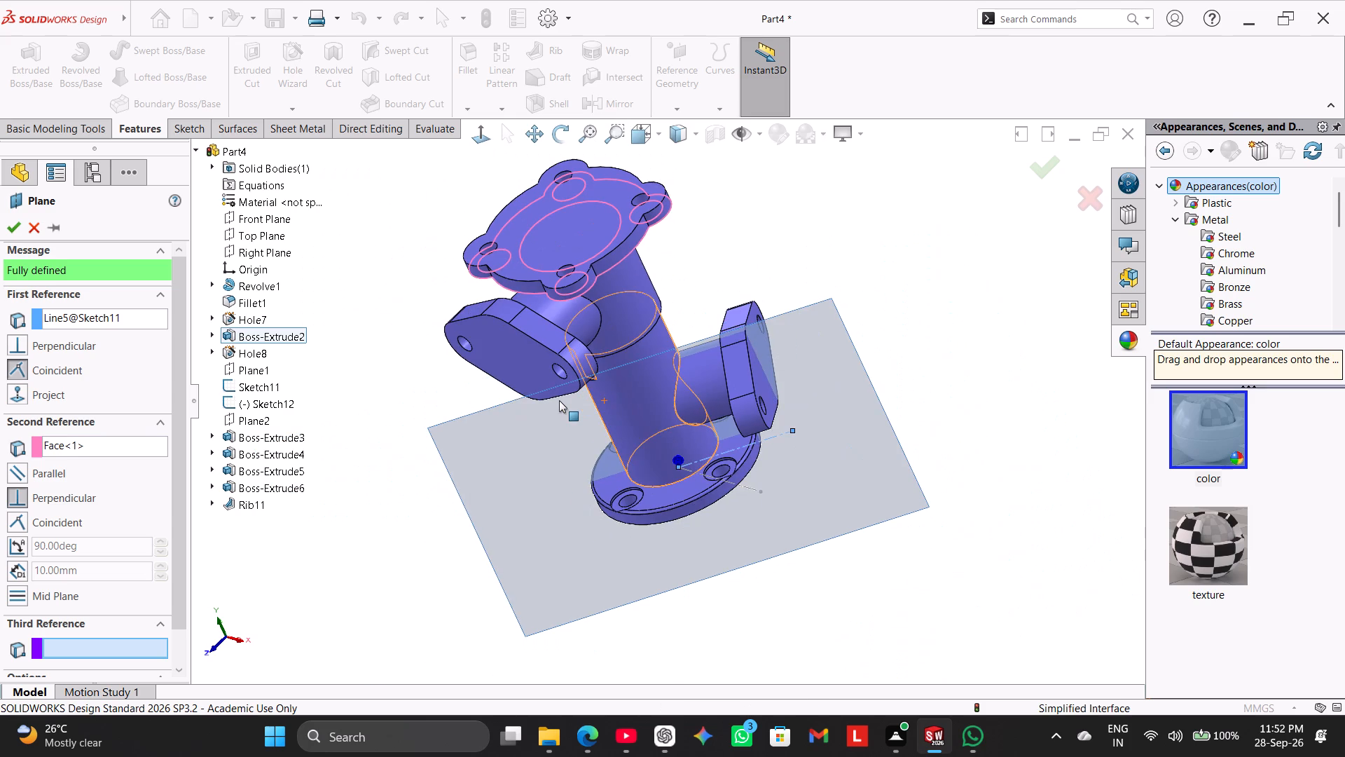
pyautogui.click(18, 225)
pyautogui.click(350, 430)
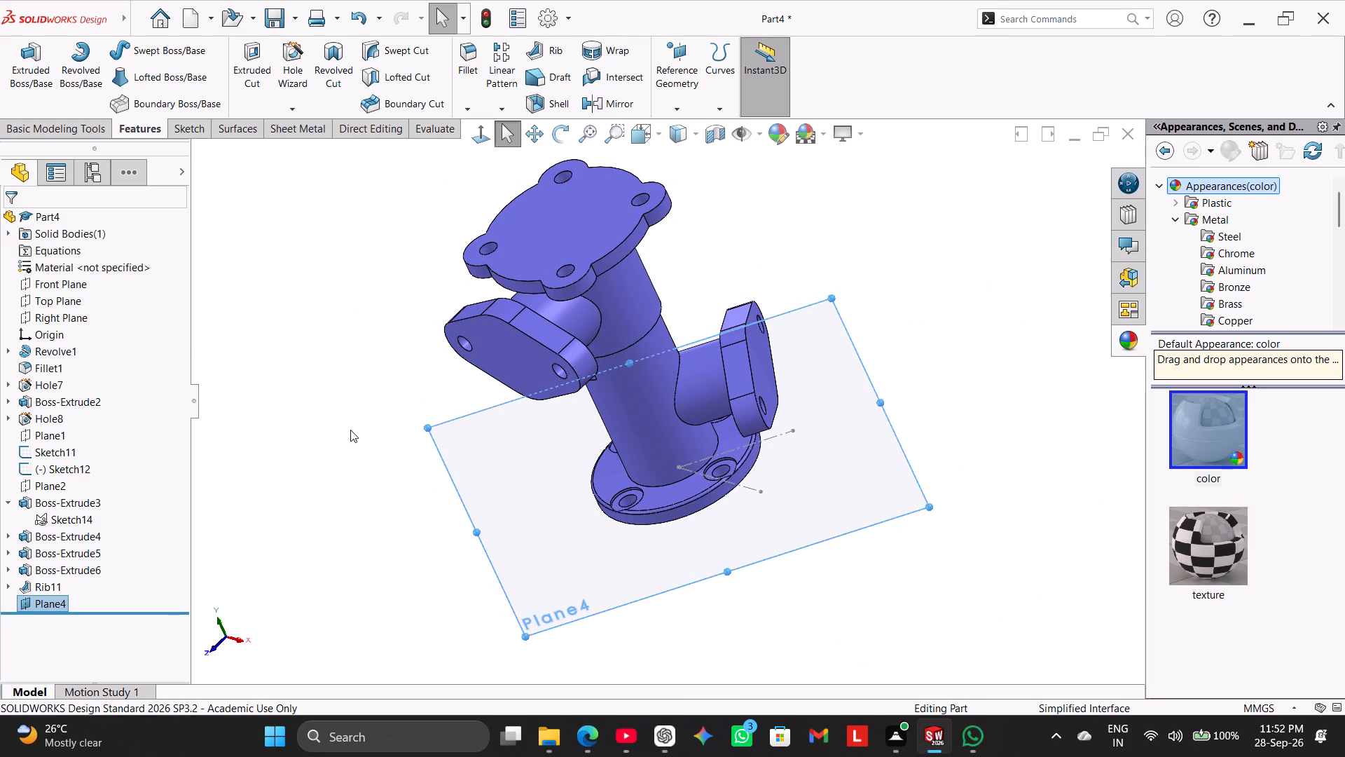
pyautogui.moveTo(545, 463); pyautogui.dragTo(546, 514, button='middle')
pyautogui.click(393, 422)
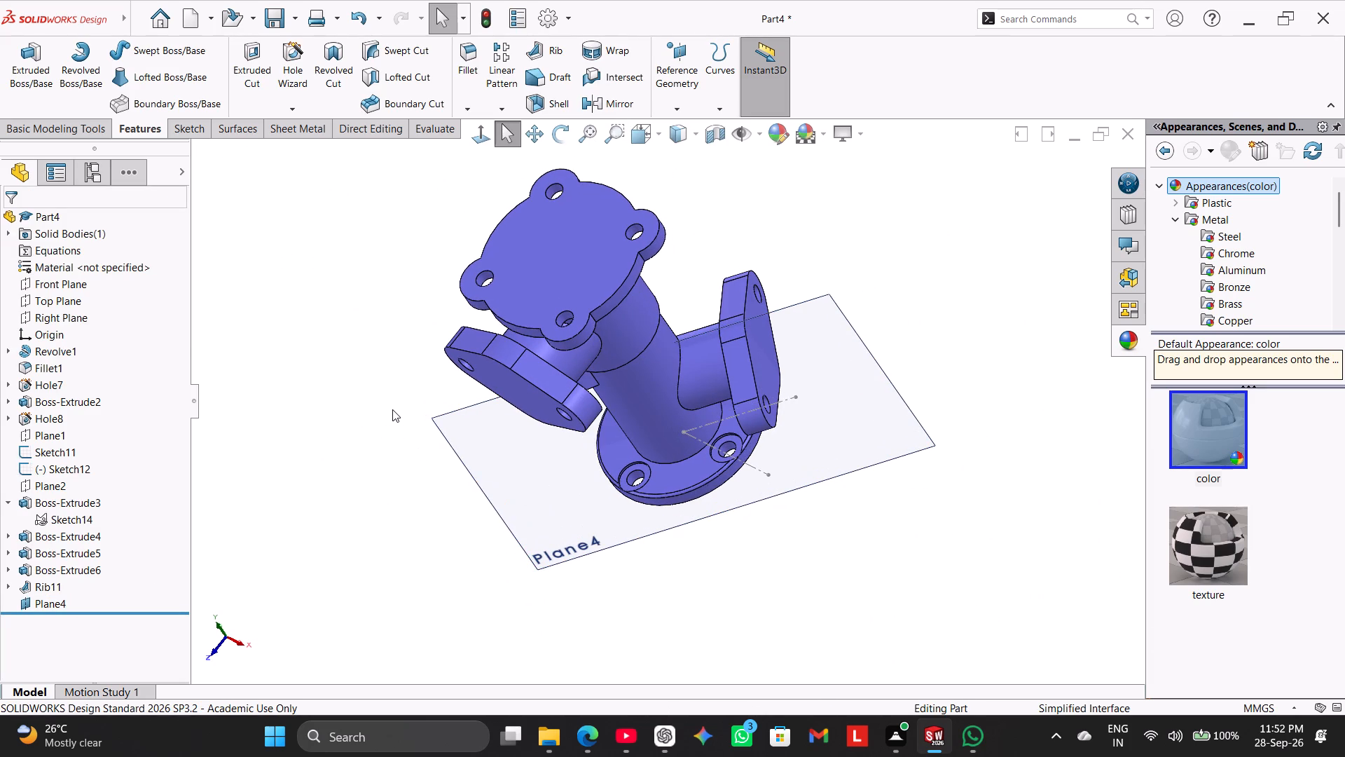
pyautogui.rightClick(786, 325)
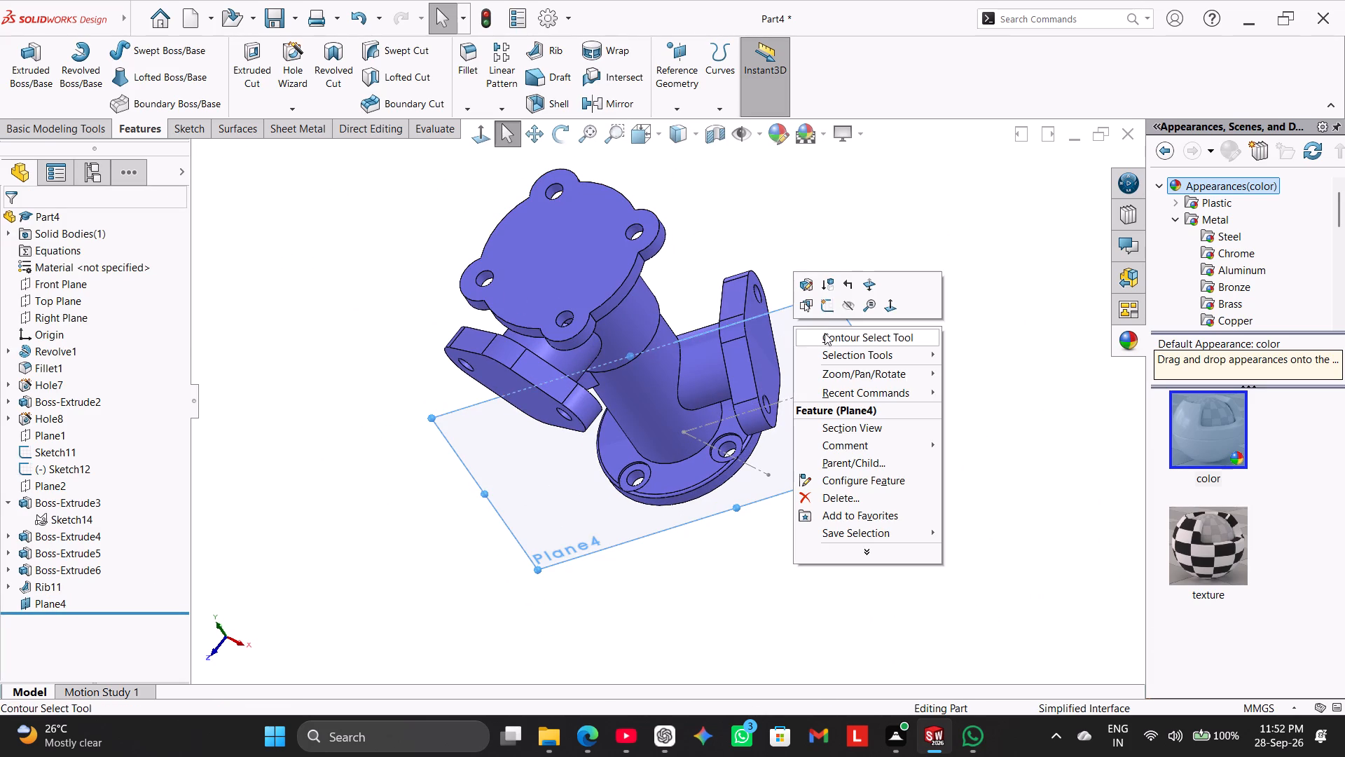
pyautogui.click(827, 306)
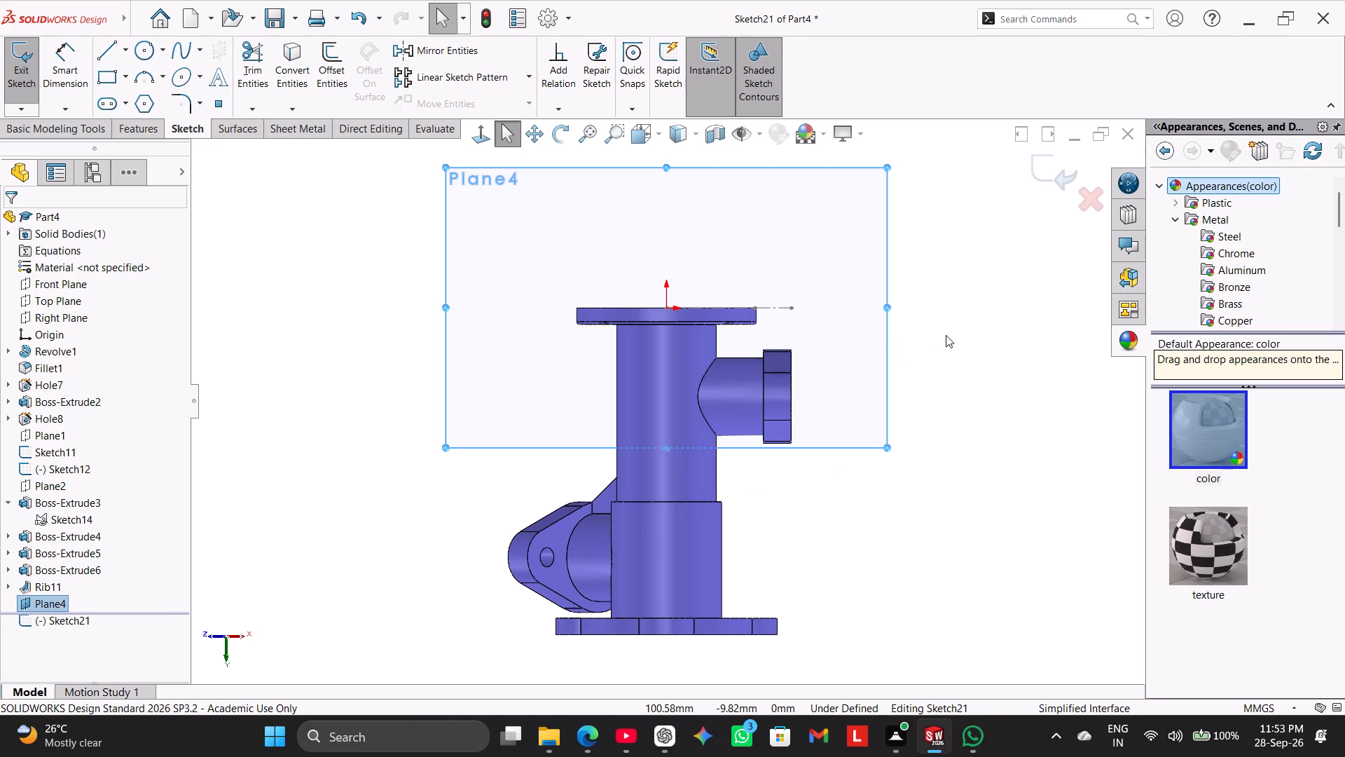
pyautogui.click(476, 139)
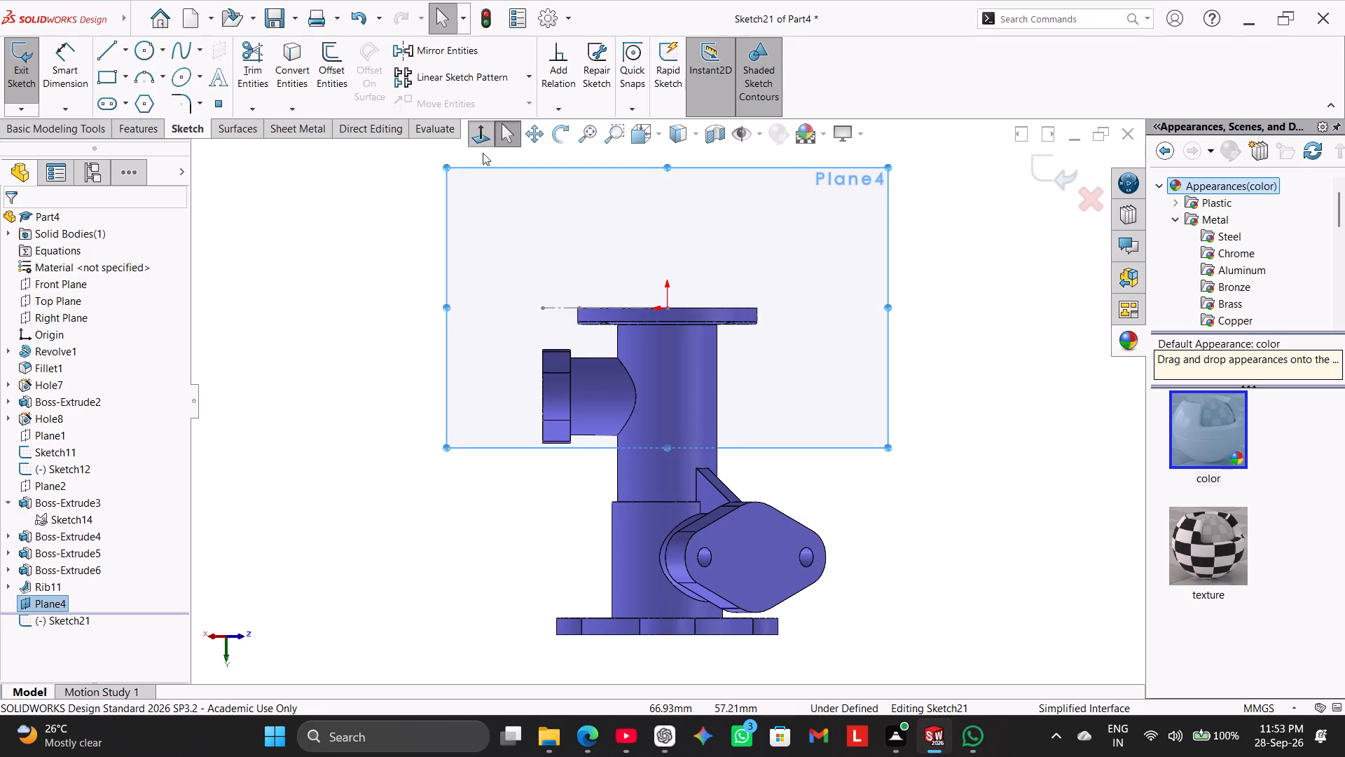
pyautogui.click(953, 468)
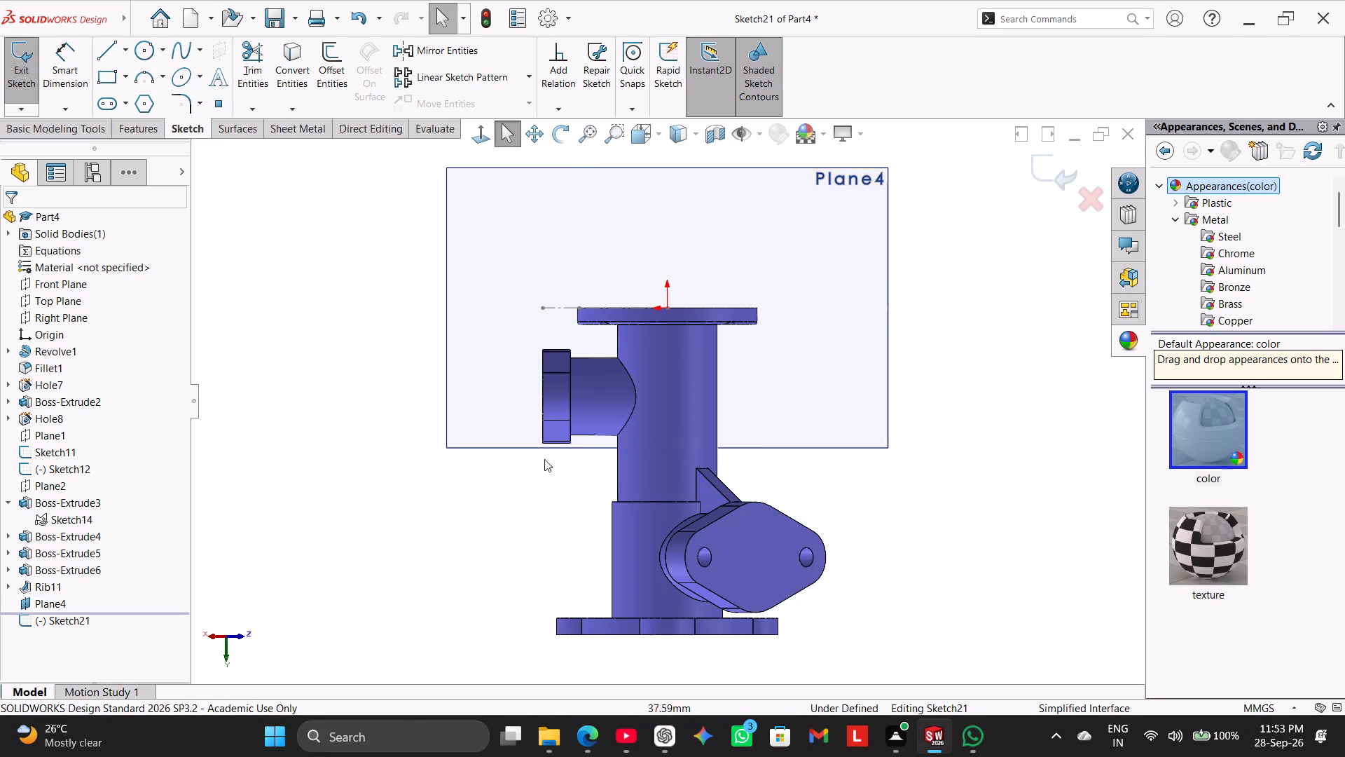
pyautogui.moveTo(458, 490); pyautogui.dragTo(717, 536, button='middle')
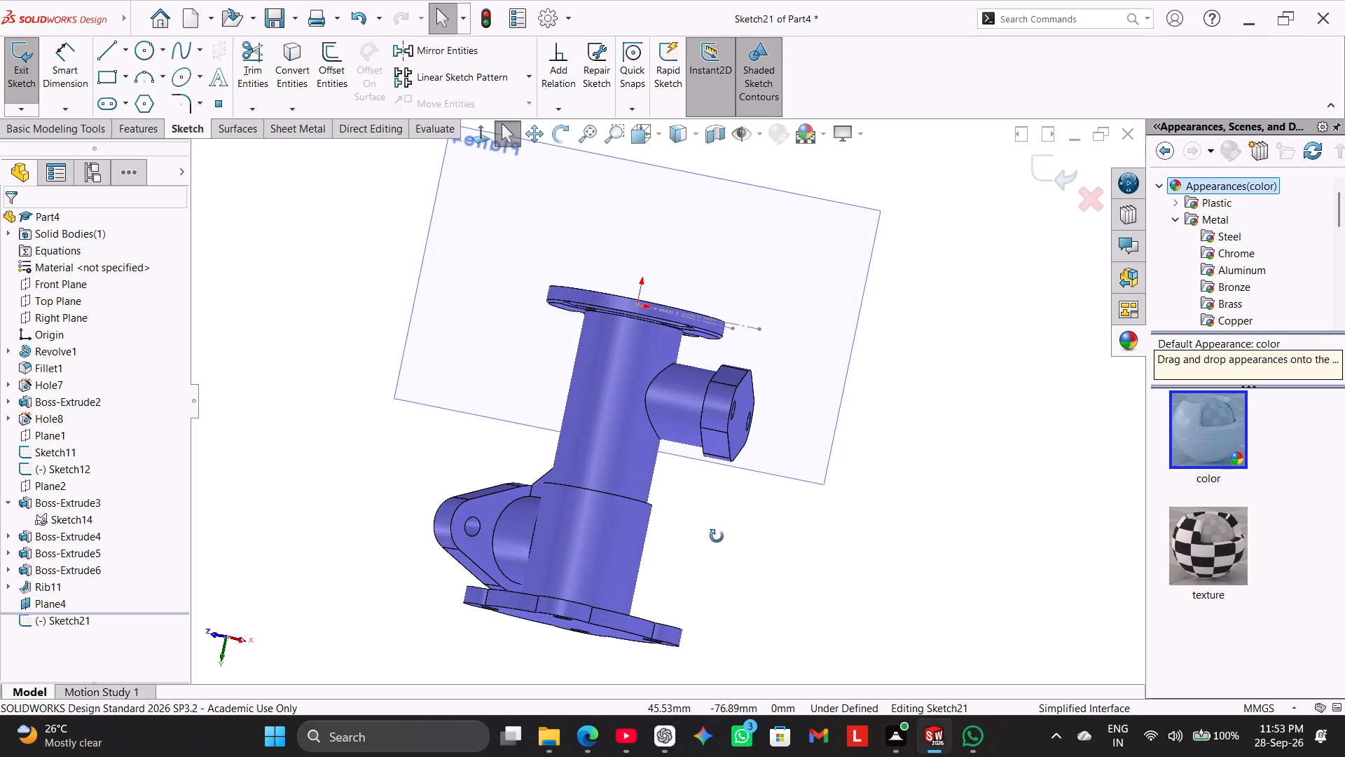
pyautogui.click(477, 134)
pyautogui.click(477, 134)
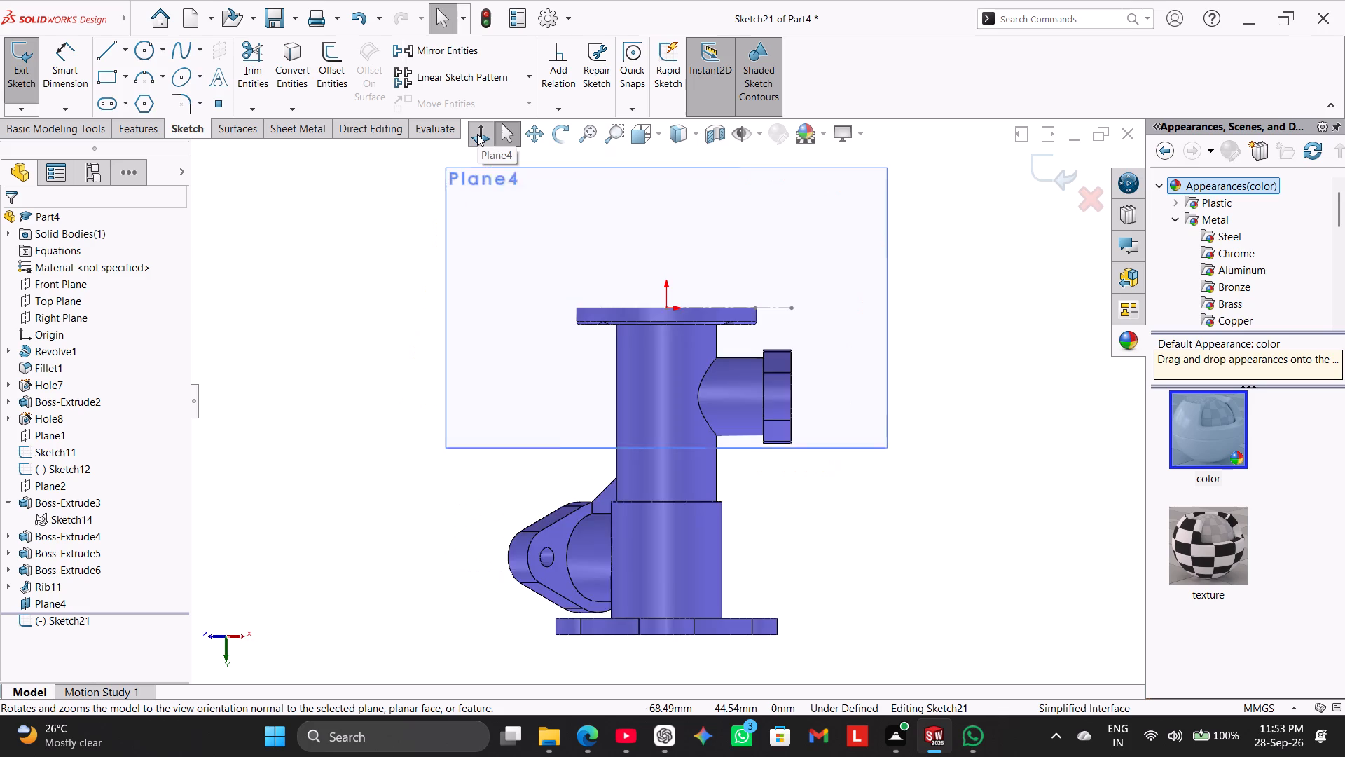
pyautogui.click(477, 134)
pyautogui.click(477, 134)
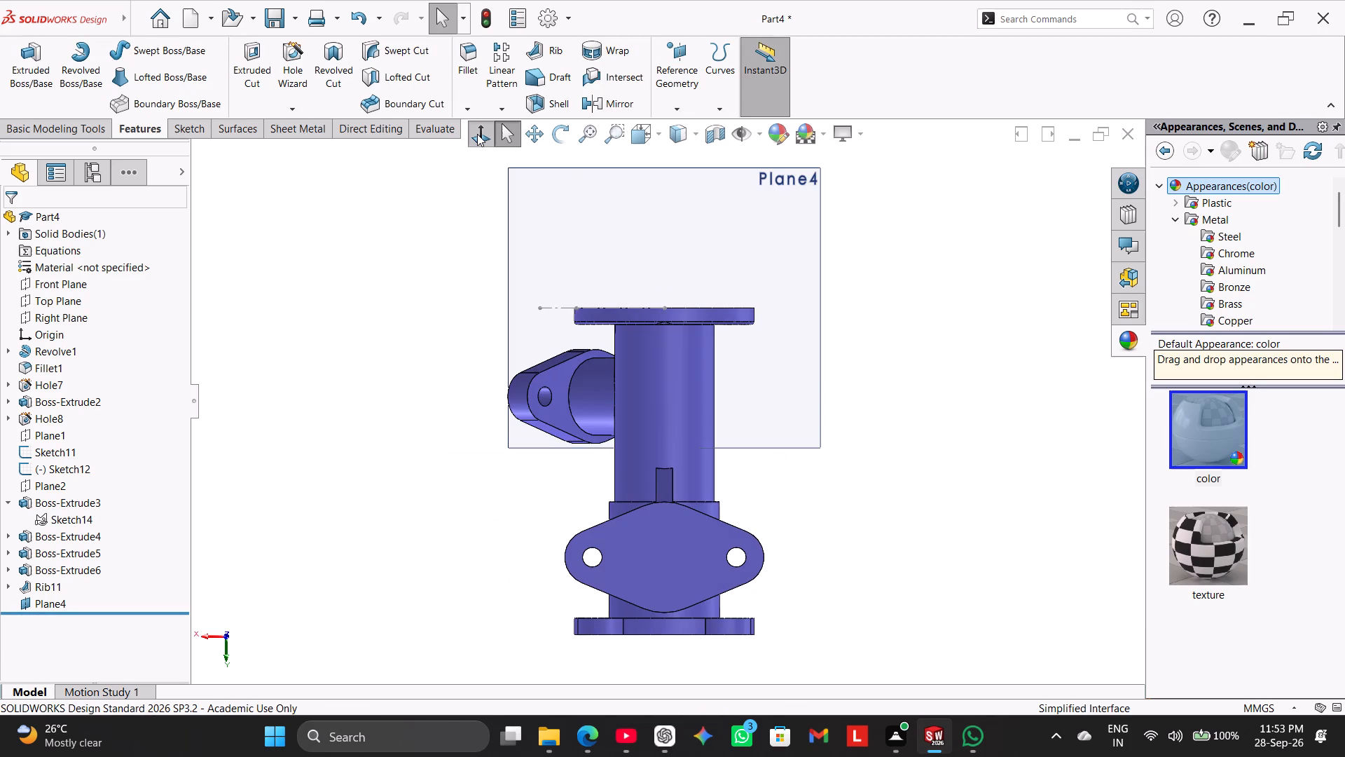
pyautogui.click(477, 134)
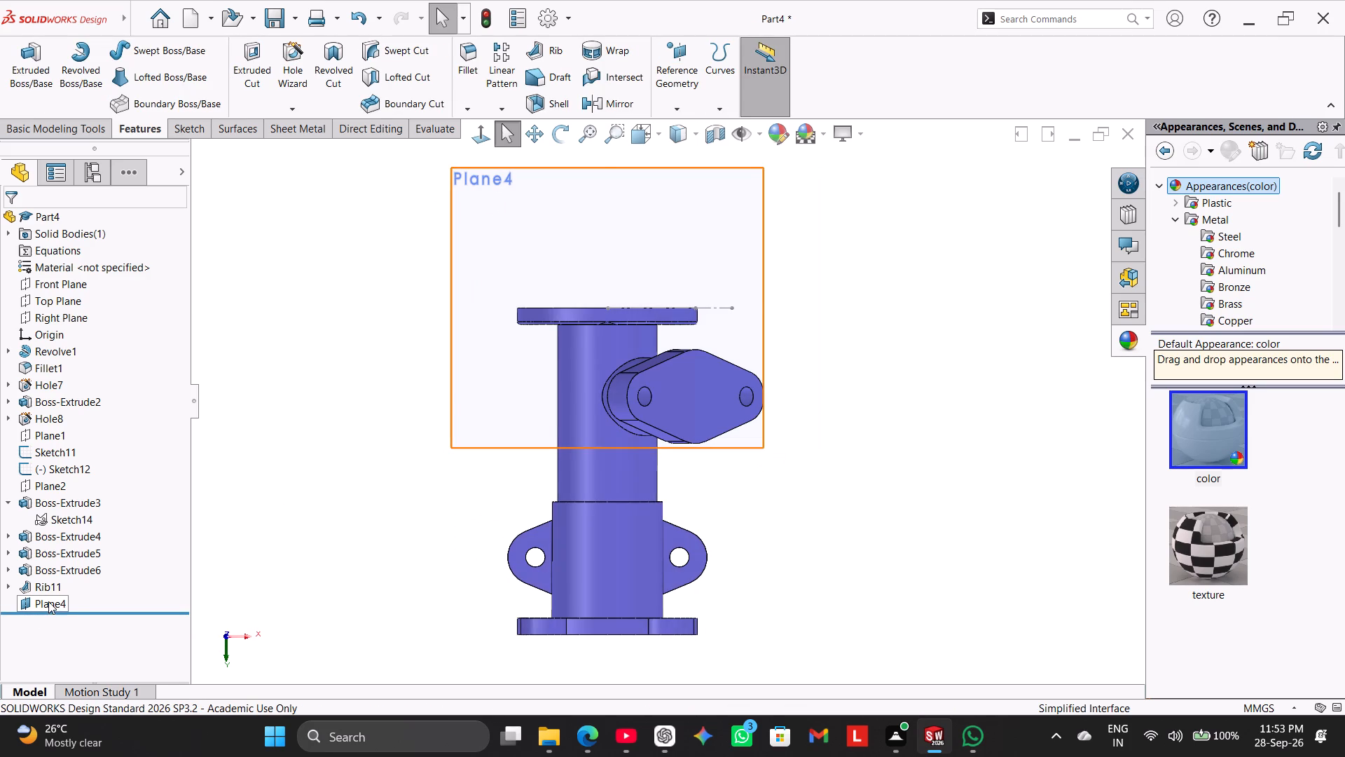
# Edit Plane4, replacing its second reference with the pipe-side face of the round base flange, set perpendicular.
pyautogui.rightClick(48, 601)
pyautogui.click(69, 393)
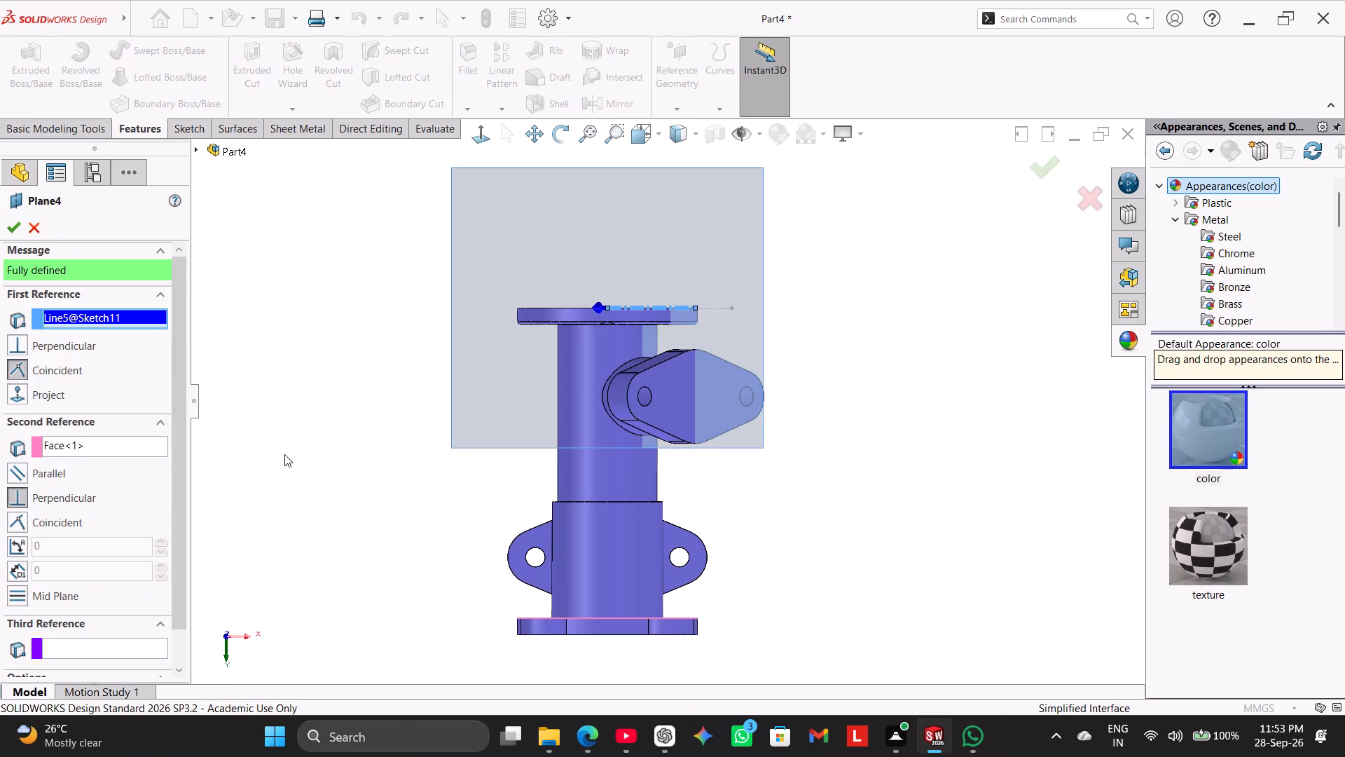
pyautogui.moveTo(361, 460); pyautogui.dragTo(600, 459, button='middle')
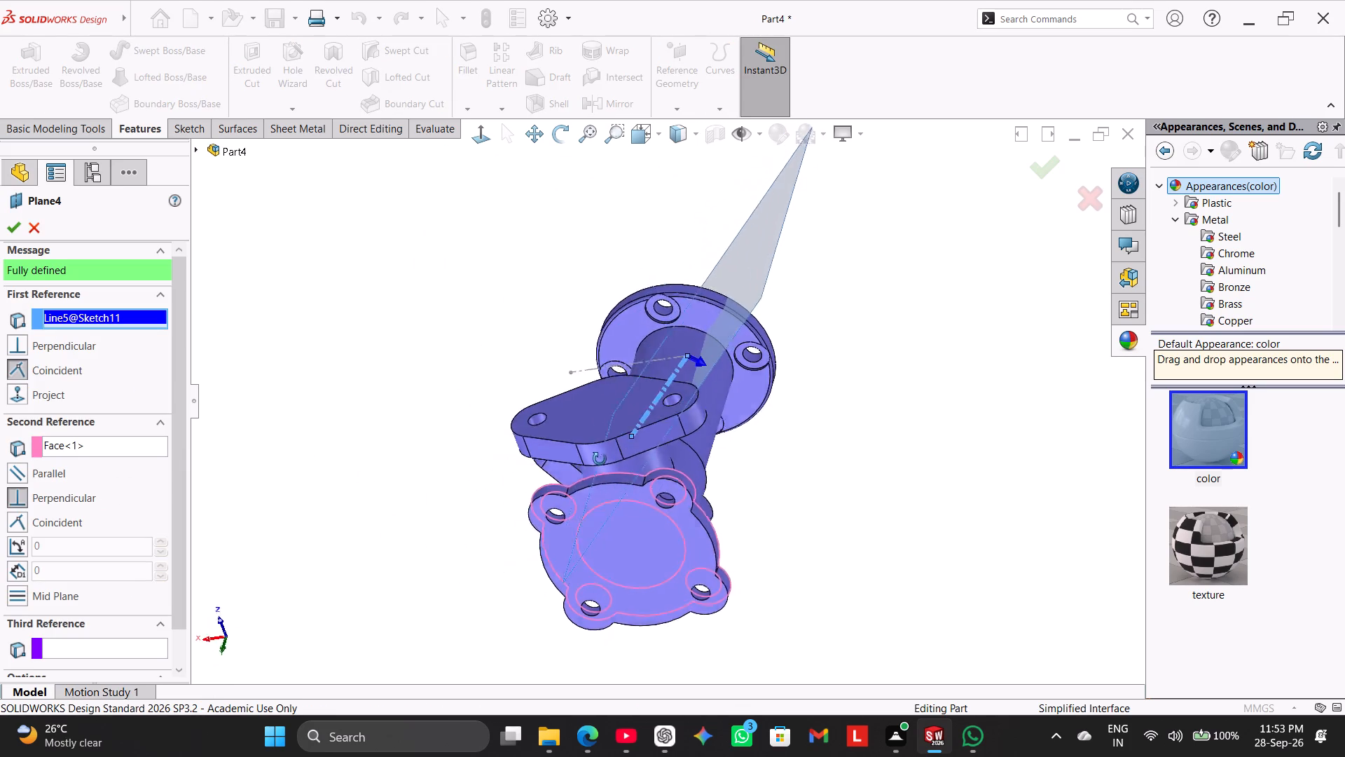
pyautogui.moveTo(600, 459); pyautogui.dragTo(581, 391, button='middle')
pyautogui.moveTo(558, 618); pyautogui.dragTo(485, 458, button='middle')
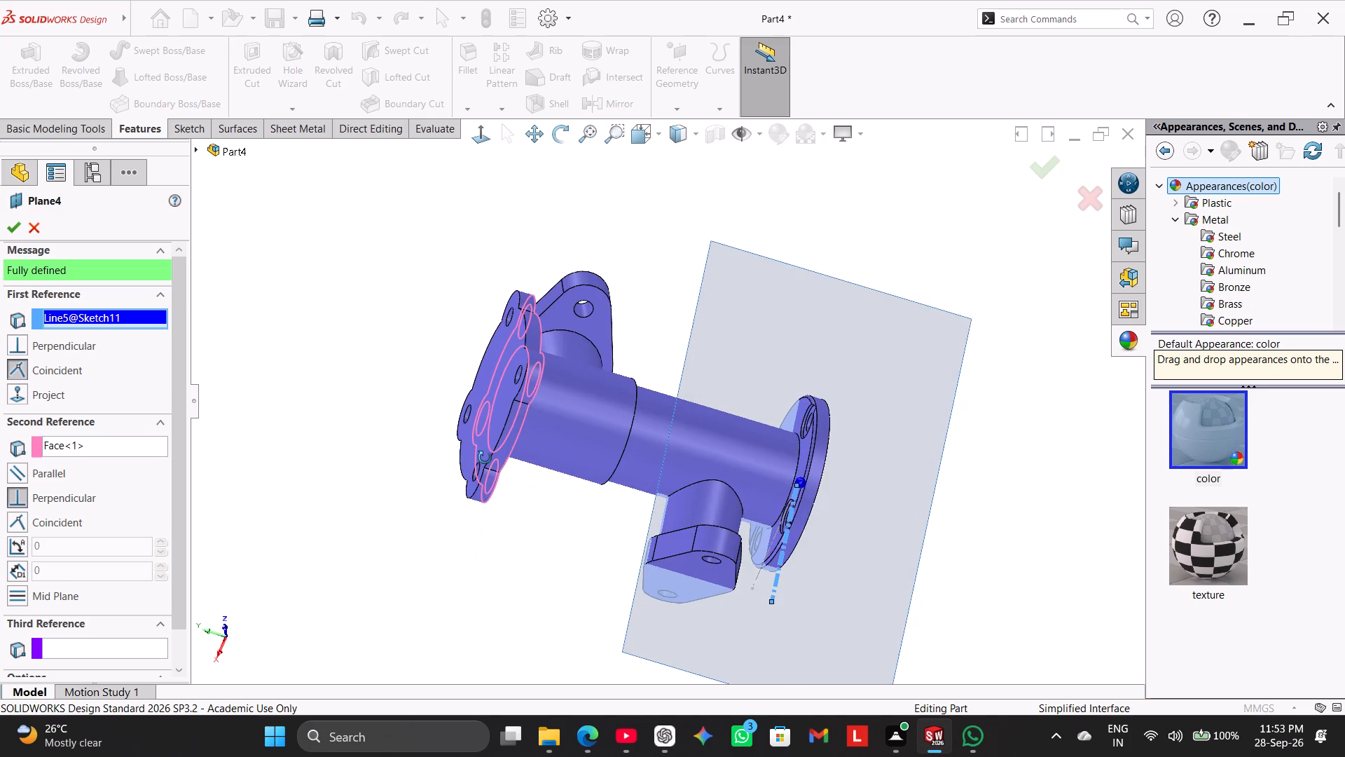
pyautogui.moveTo(485, 458); pyautogui.dragTo(493, 463, button='middle')
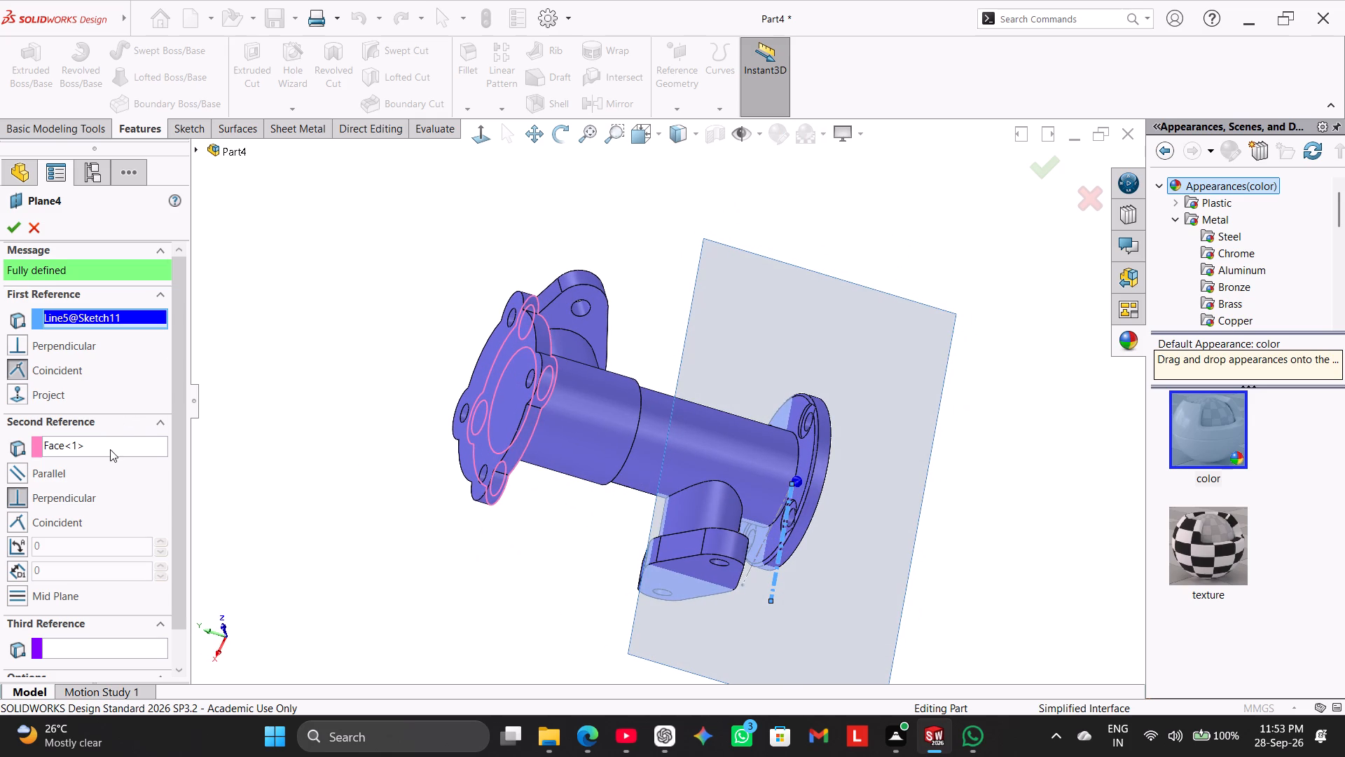
pyautogui.rightClick(110, 449)
pyautogui.click(153, 461)
pyautogui.moveTo(874, 509); pyautogui.dragTo(899, 536, button='middle')
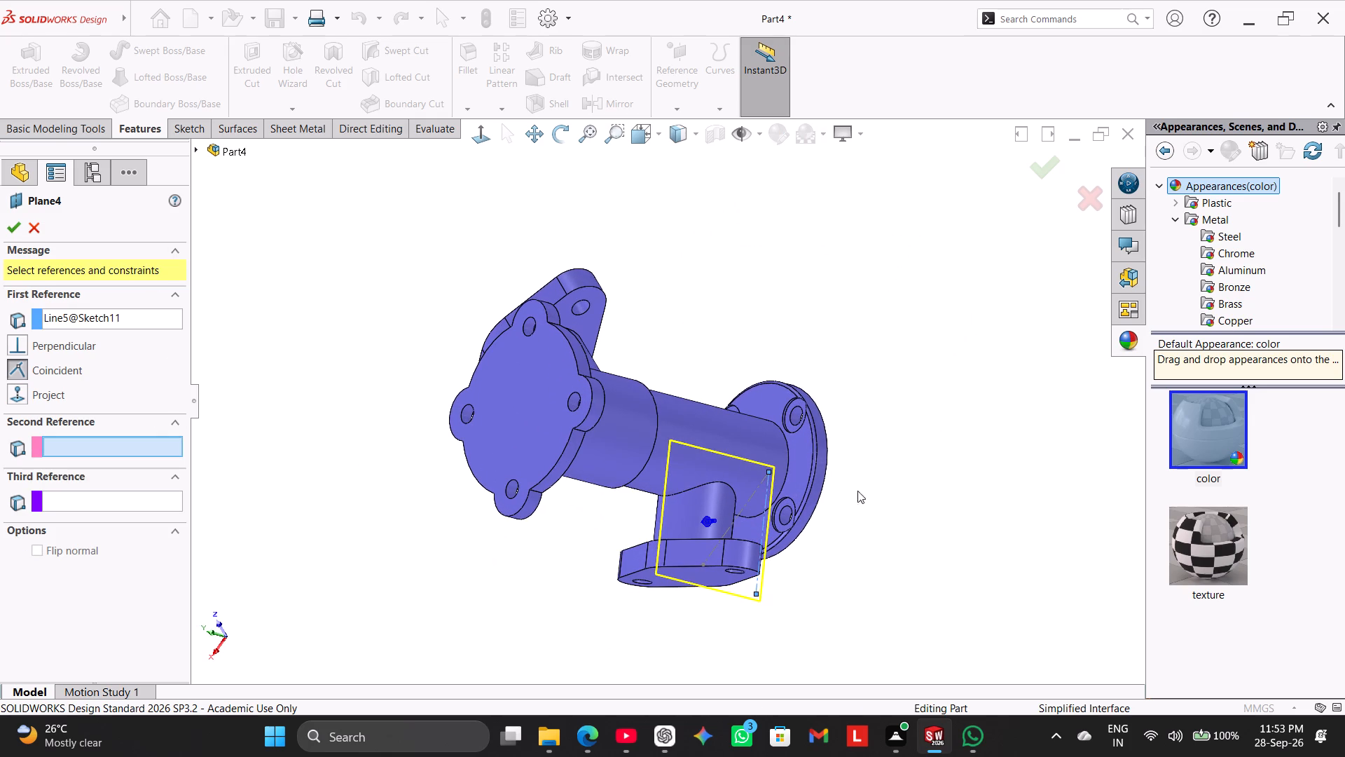
pyautogui.click(807, 452)
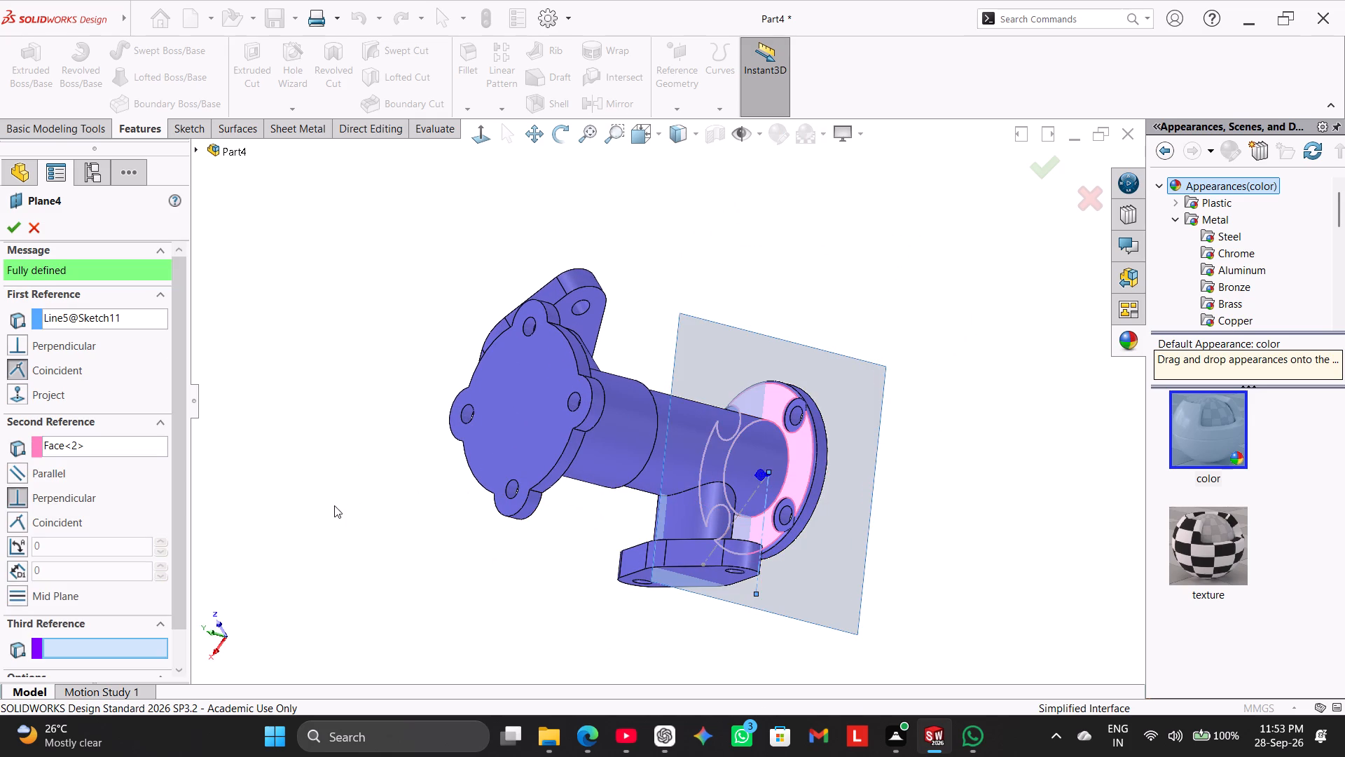
pyautogui.moveTo(336, 506); pyautogui.dragTo(393, 456, button='middle')
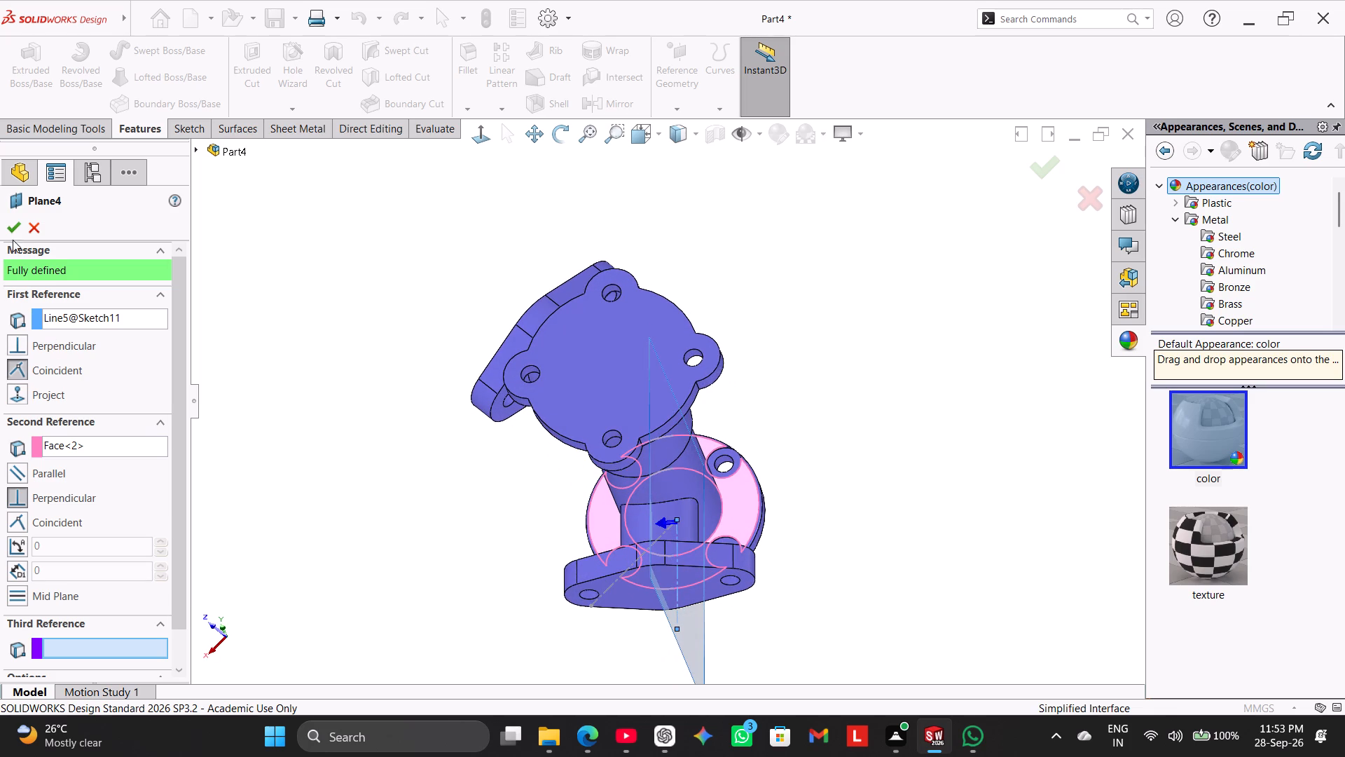
pyautogui.click(13, 228)
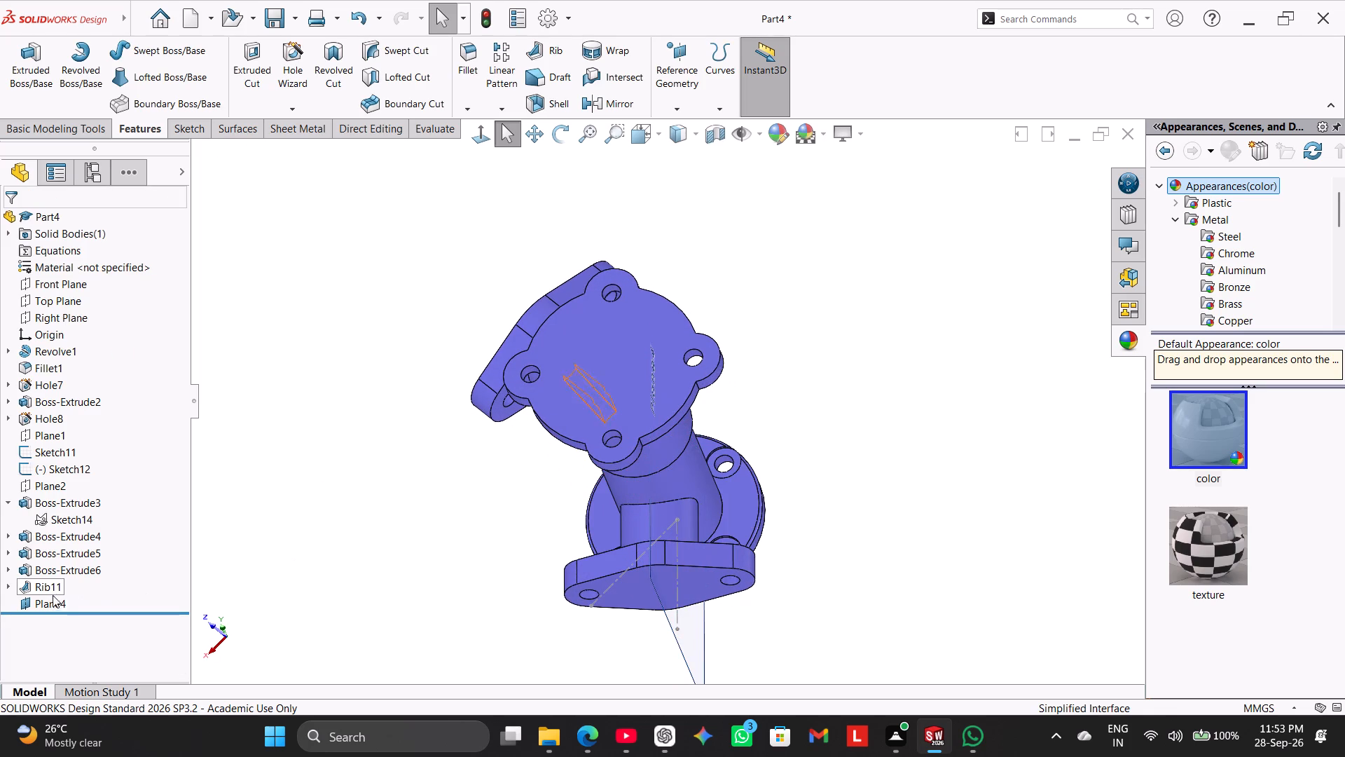
# On Plane4, sketch a sloped line from the lower side flange's upper inner corner to the pipe wall, about 65 mm above the origin.
pyautogui.rightClick(50, 601)
pyautogui.click(74, 409)
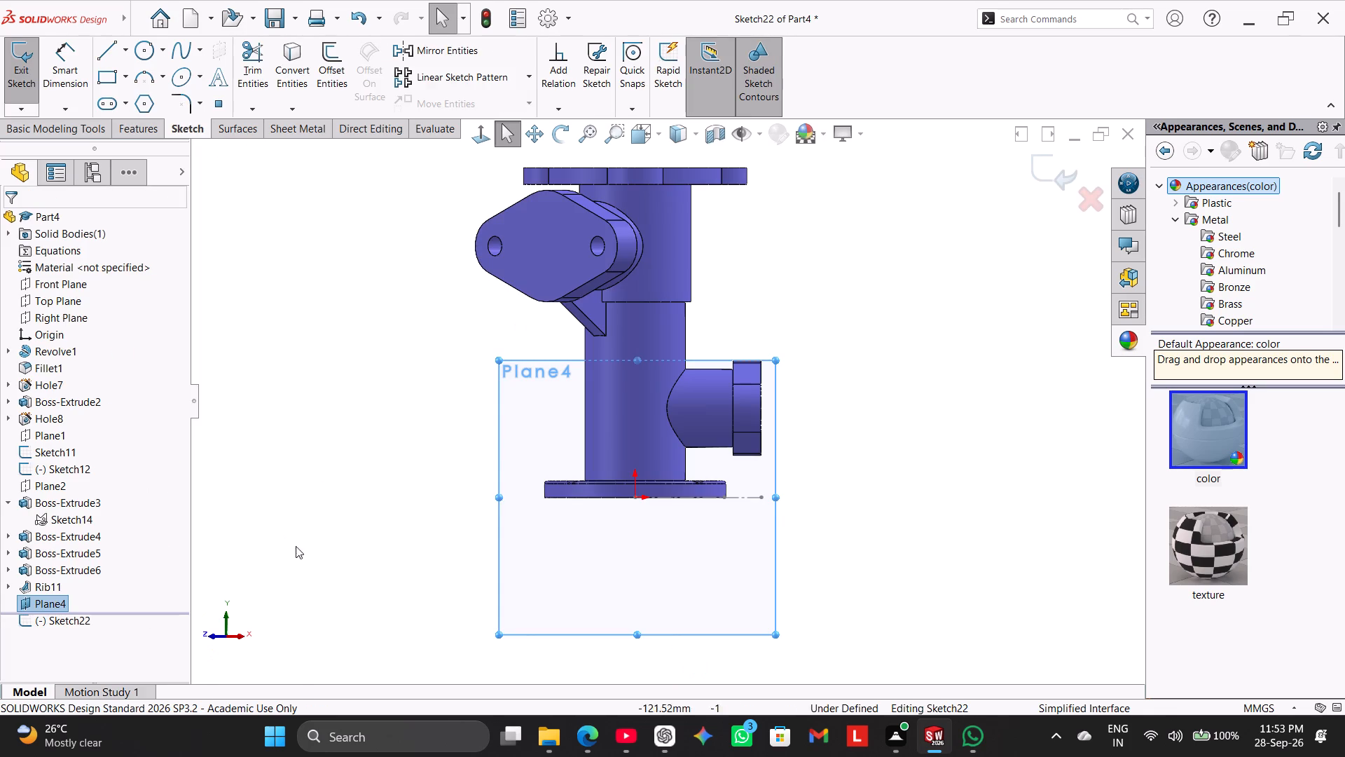
pyautogui.click(301, 548)
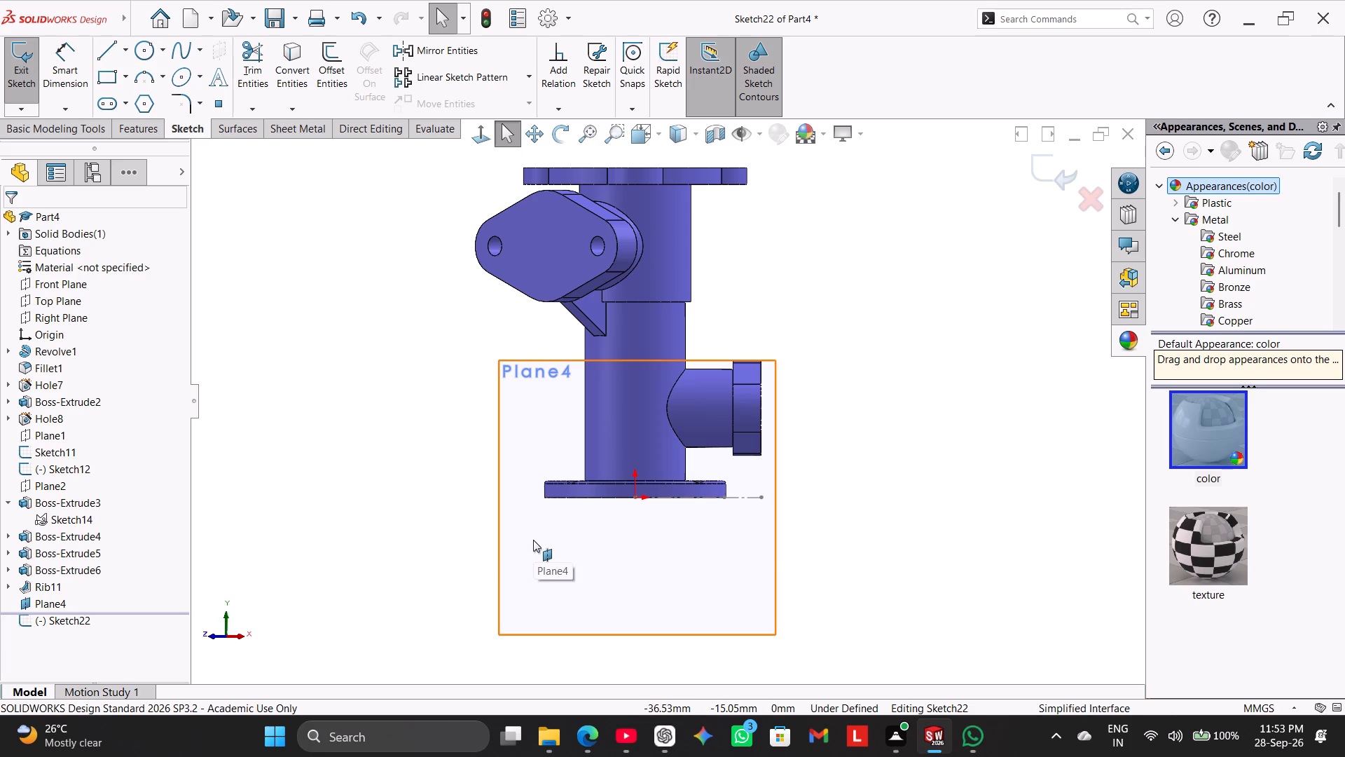
pyautogui.scroll(-3, 708, 393)
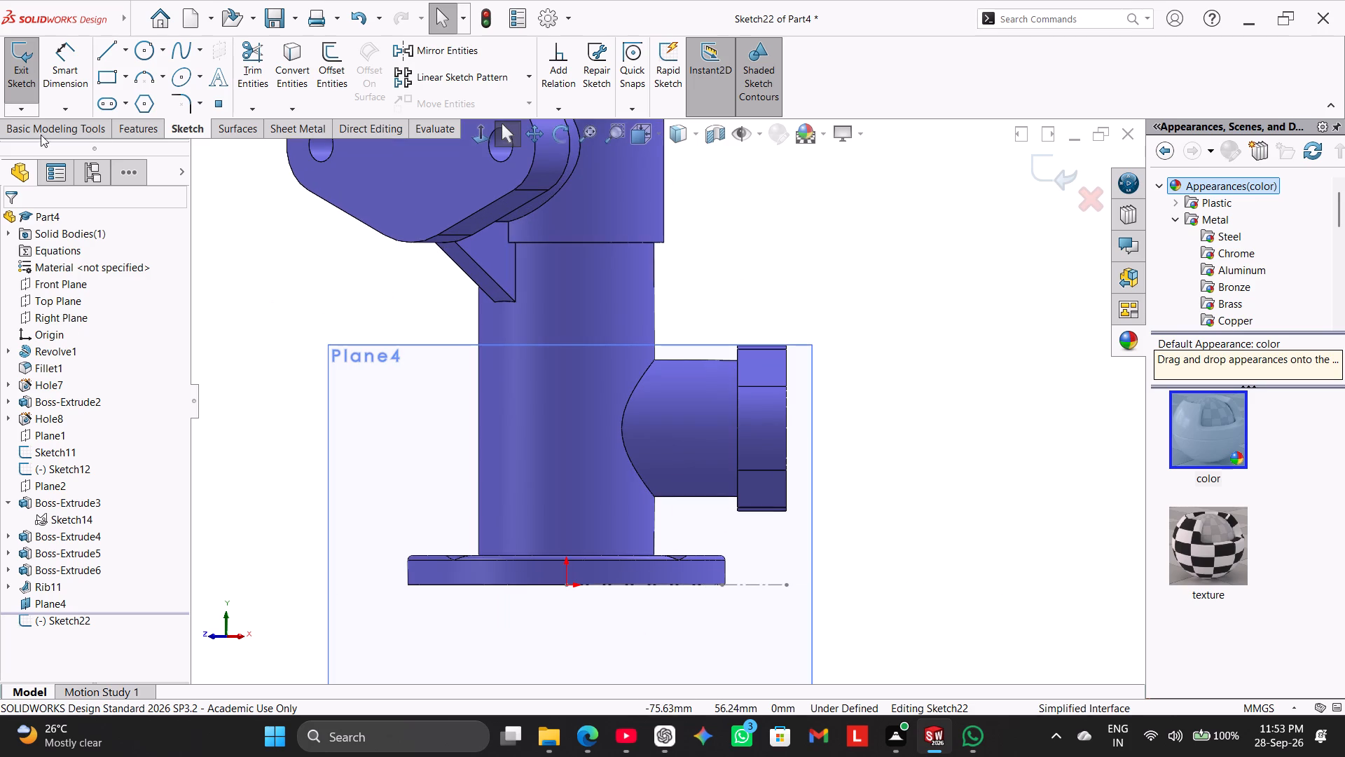
pyautogui.click(104, 51)
pyautogui.scroll(-3, 882, 322)
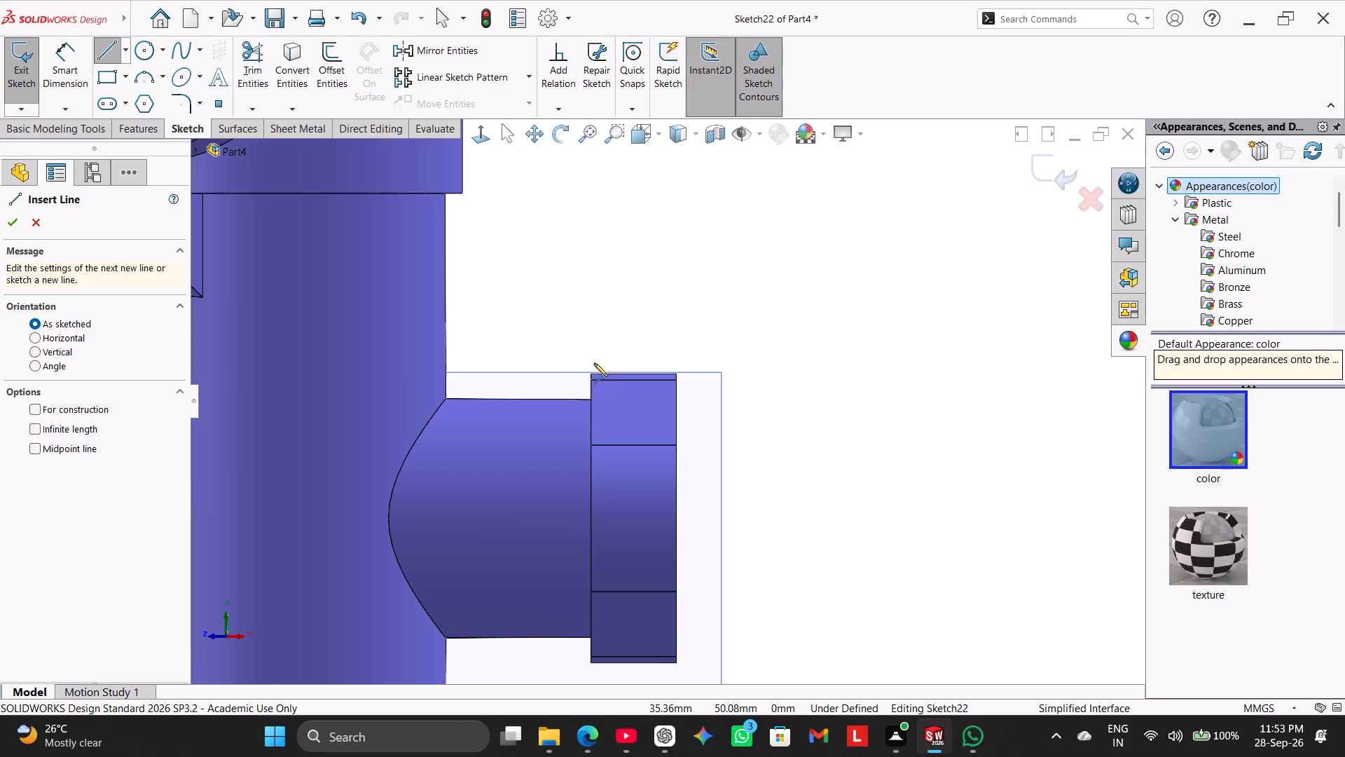
pyautogui.scroll(2, 629, 350)
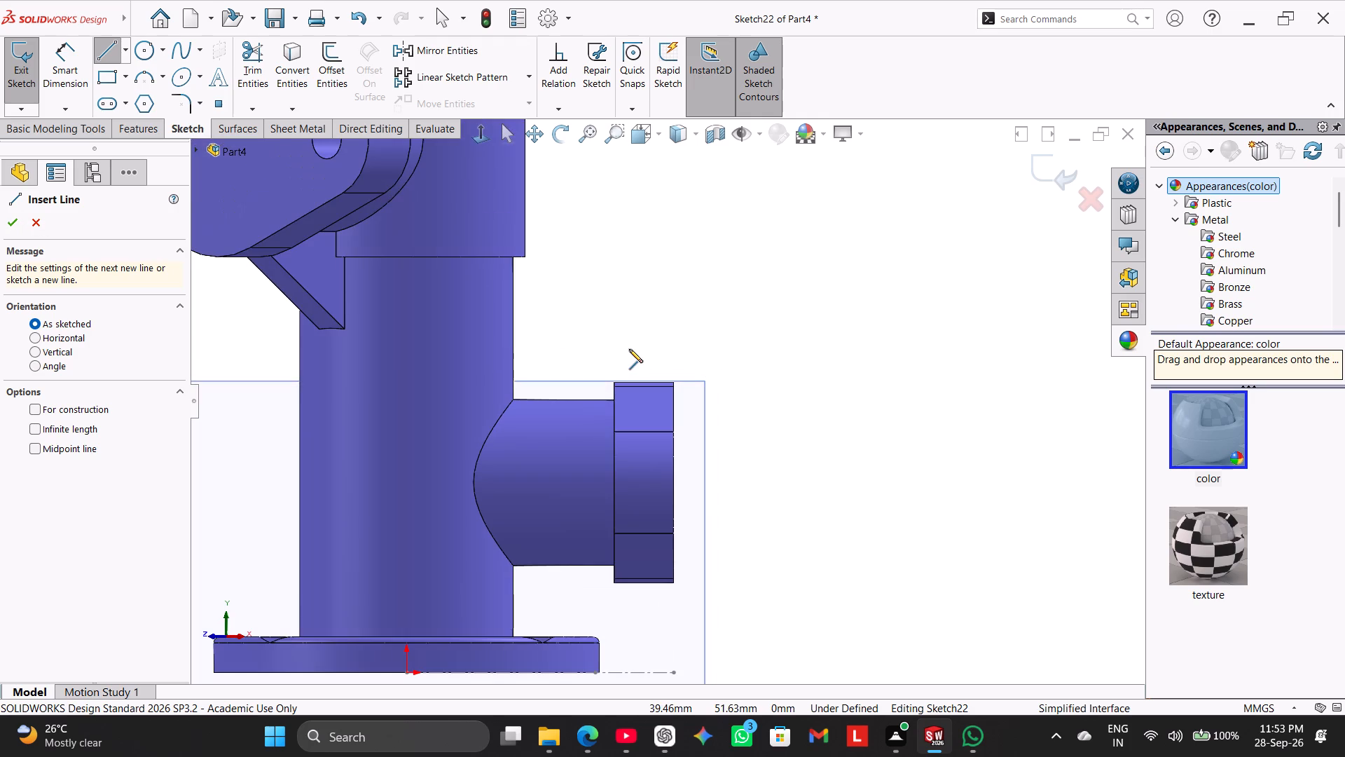
pyautogui.scroll(2, 629, 349)
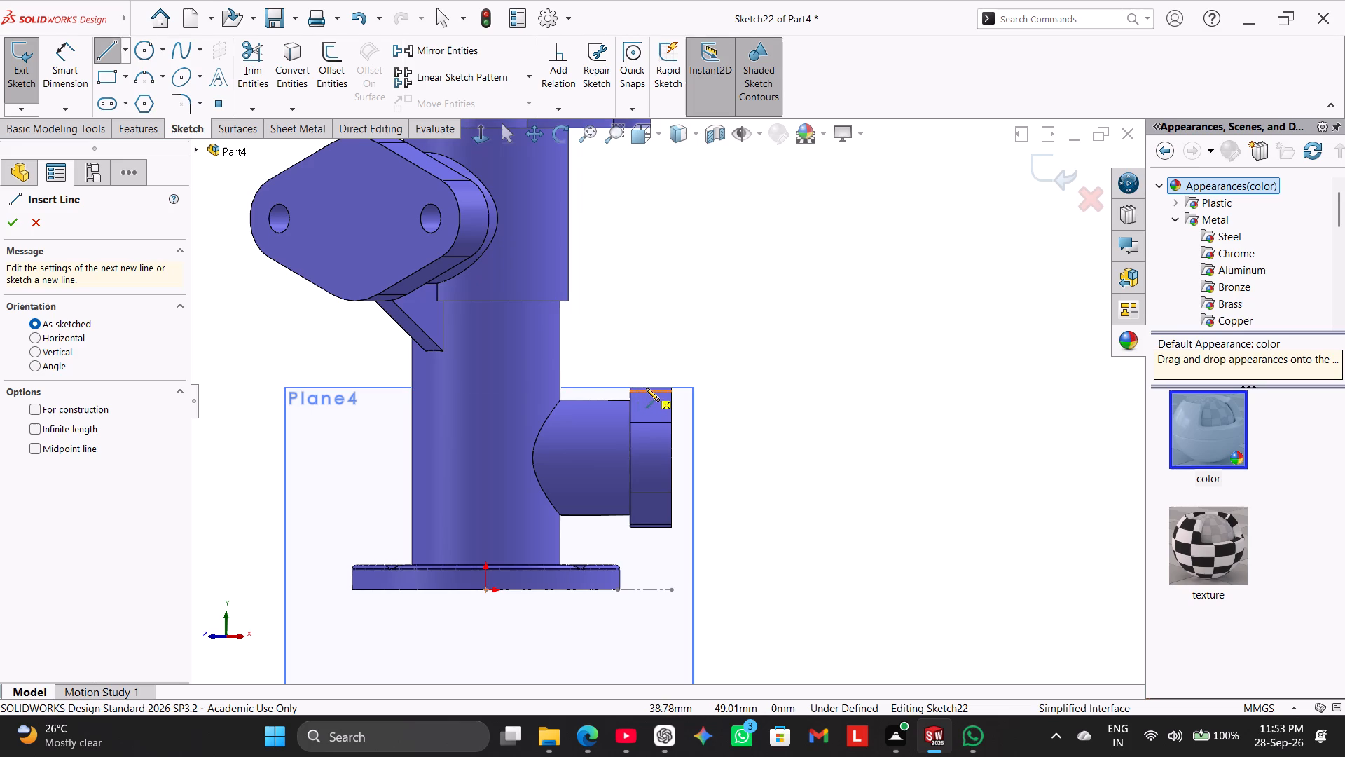
pyautogui.scroll(-8, 641, 388)
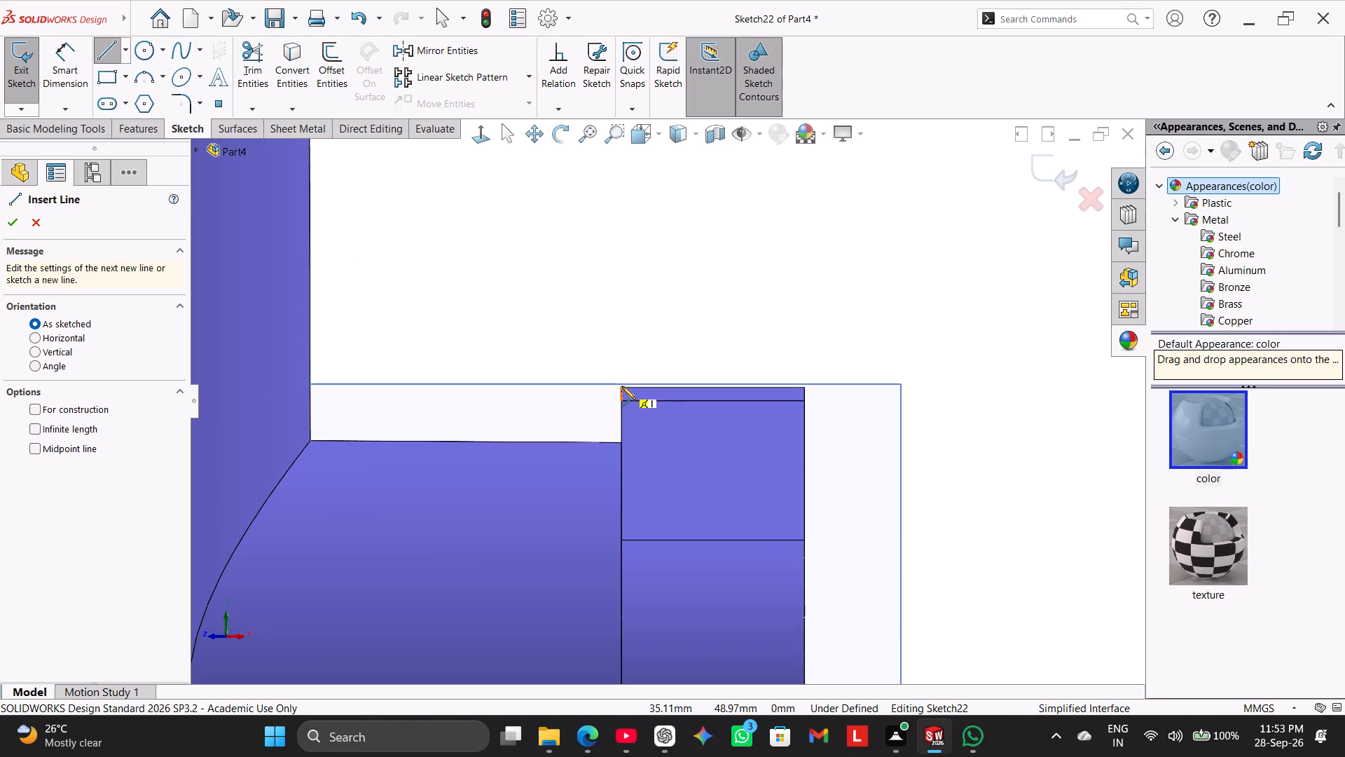
pyautogui.click(621, 386)
pyautogui.scroll(7, 556, 322)
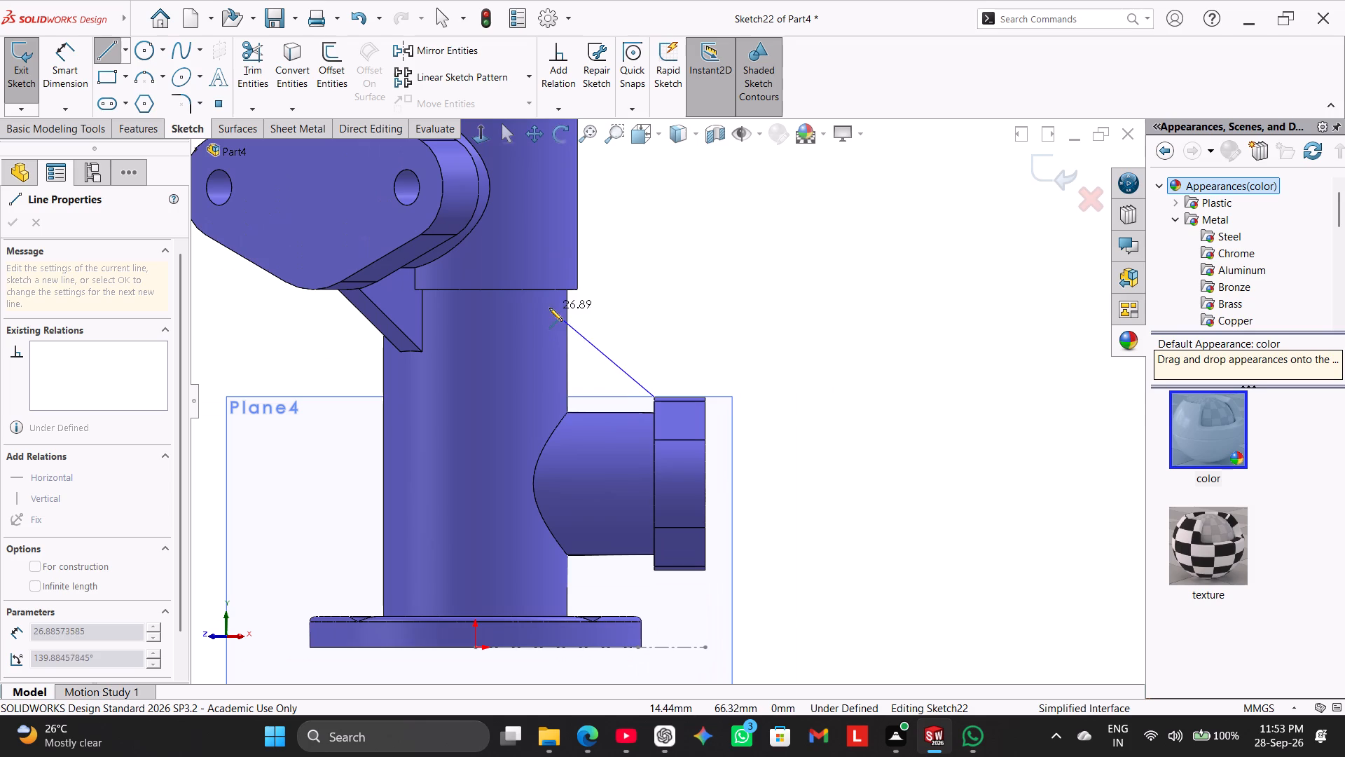
pyautogui.click(568, 315)
pyautogui.rightClick(610, 305)
pyautogui.moveTo(654, 315); pyautogui.dragTo(647, 314)
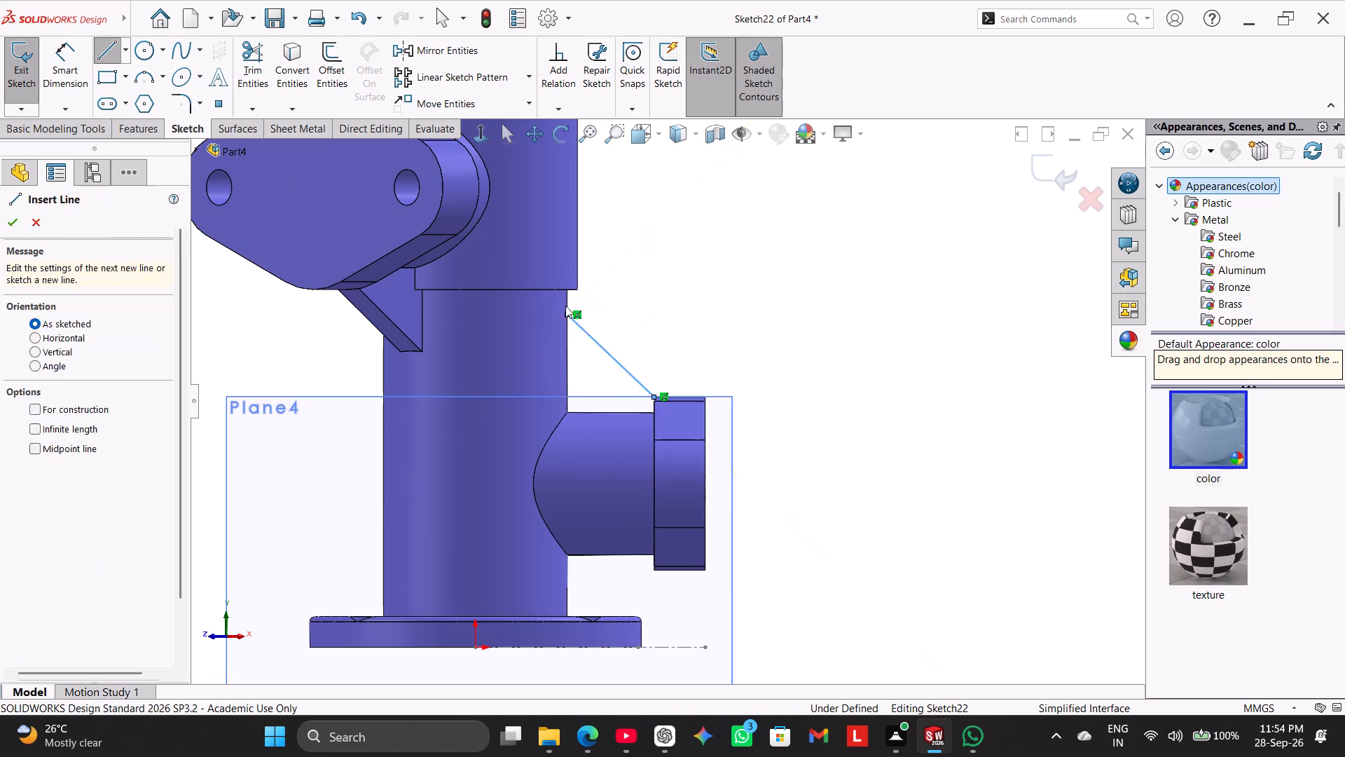
# Dimension the upper endpoint of the sloped rib line to 70 mm above the origin.
pyautogui.click(69, 60)
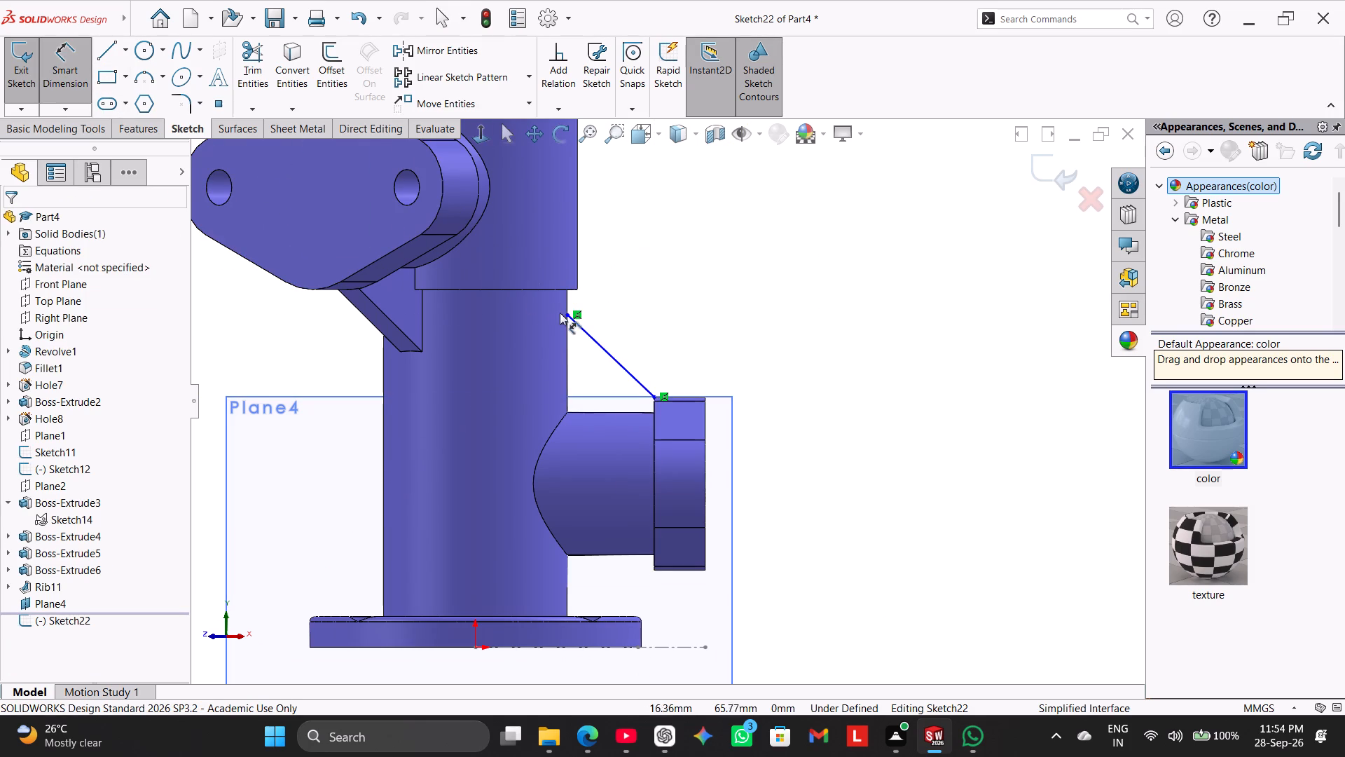
pyautogui.click(568, 315)
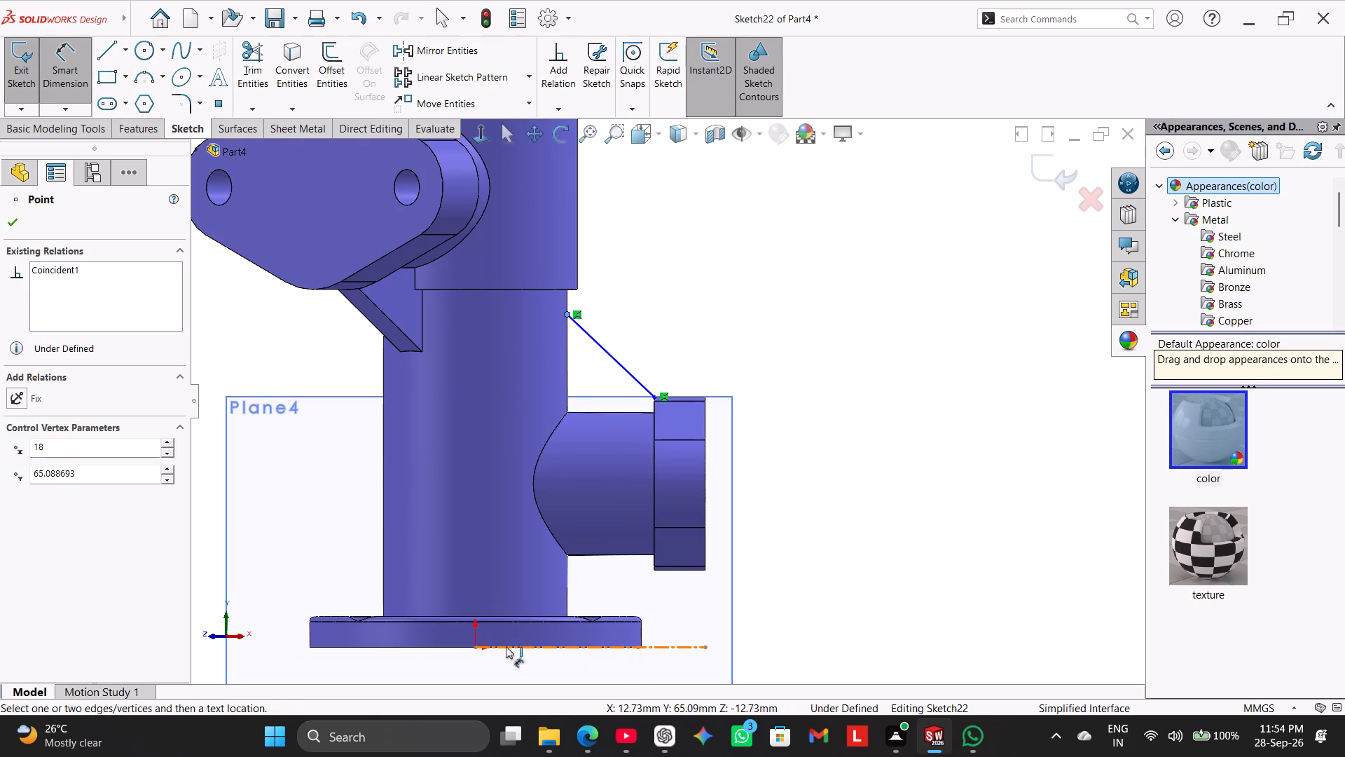
pyautogui.moveTo(475, 648); pyautogui.dragTo(483, 648)
pyautogui.click(849, 486)
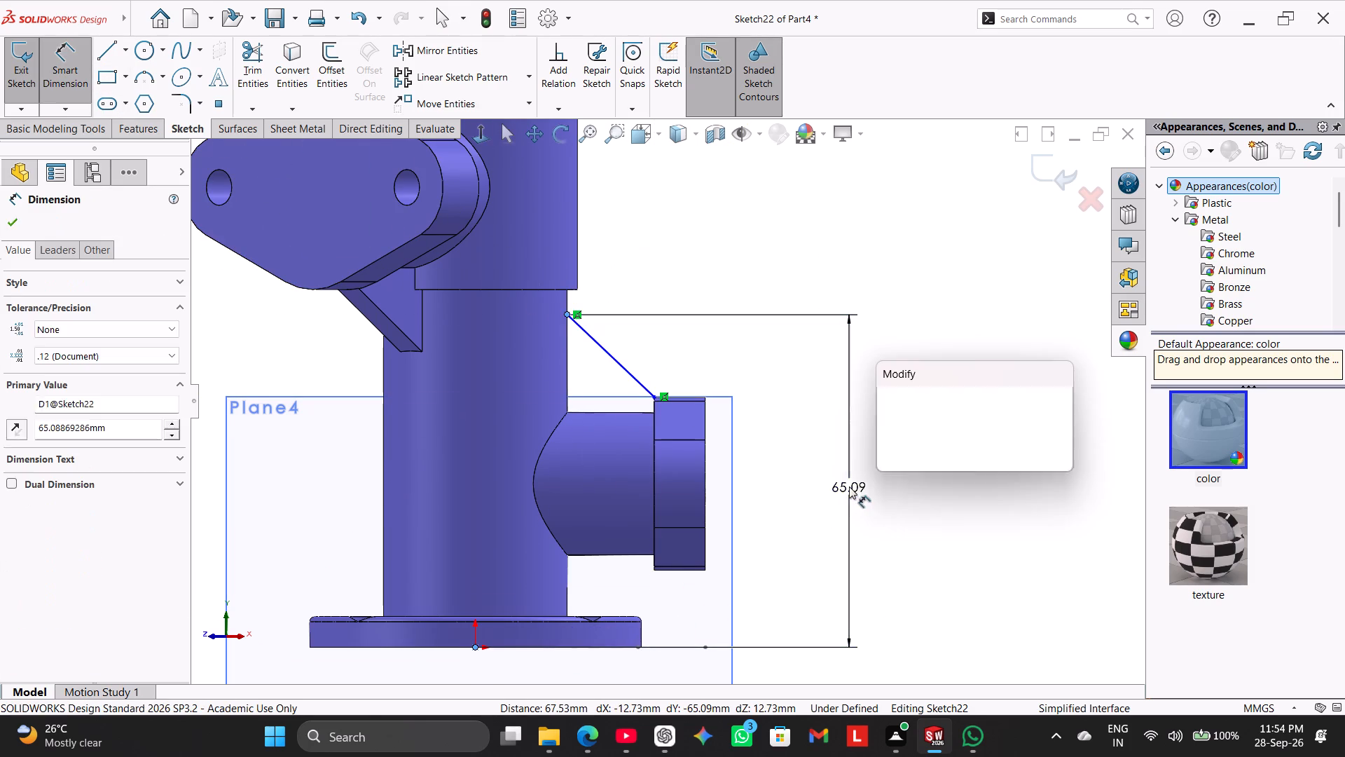
pyautogui.write('70')
pyautogui.press('Return')
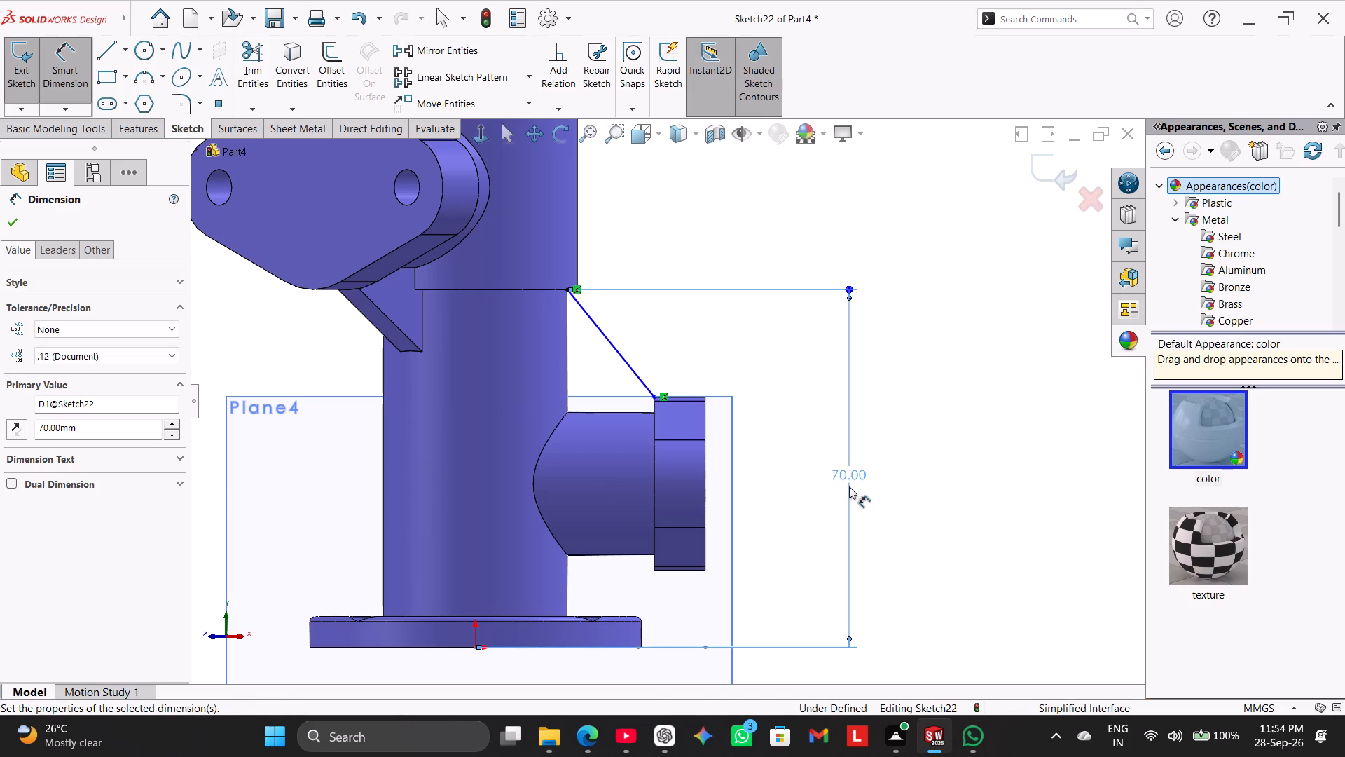
pyautogui.rightClick(756, 229)
pyautogui.click(802, 275)
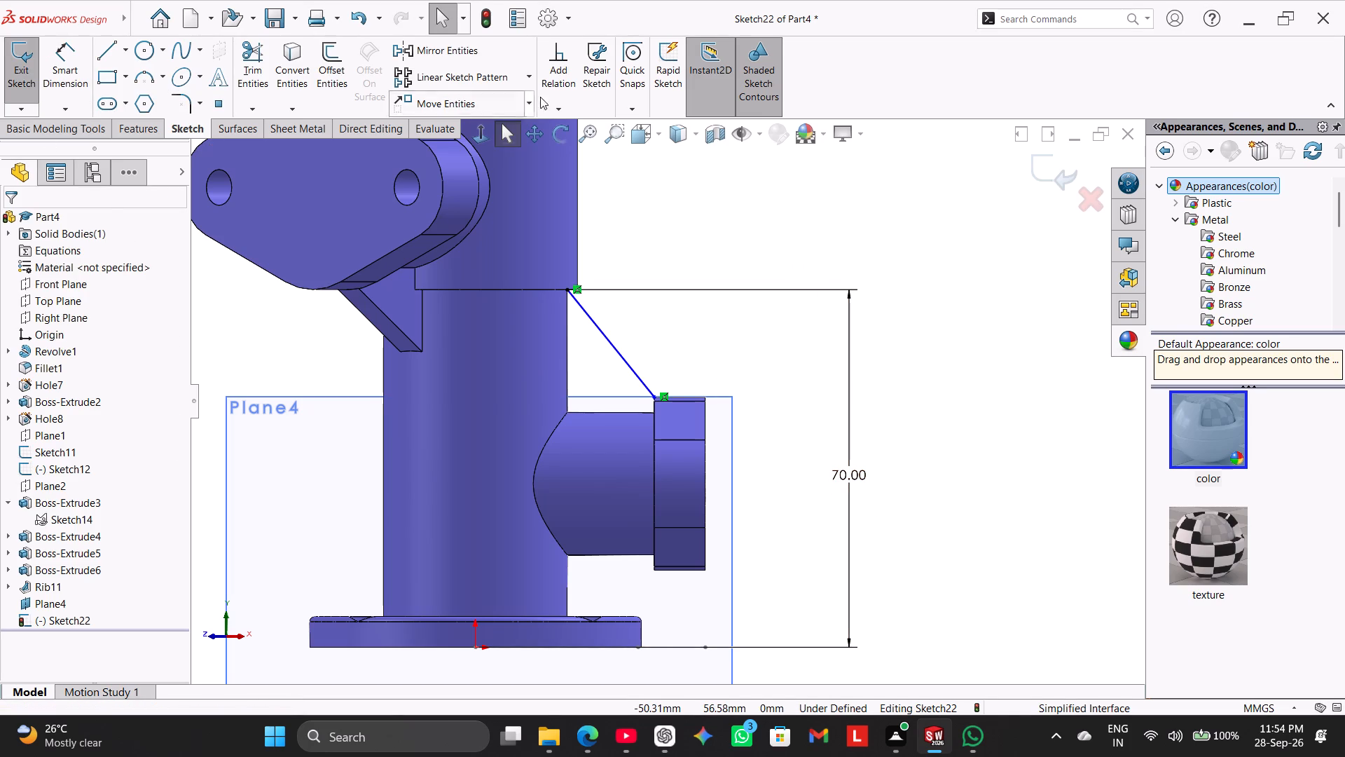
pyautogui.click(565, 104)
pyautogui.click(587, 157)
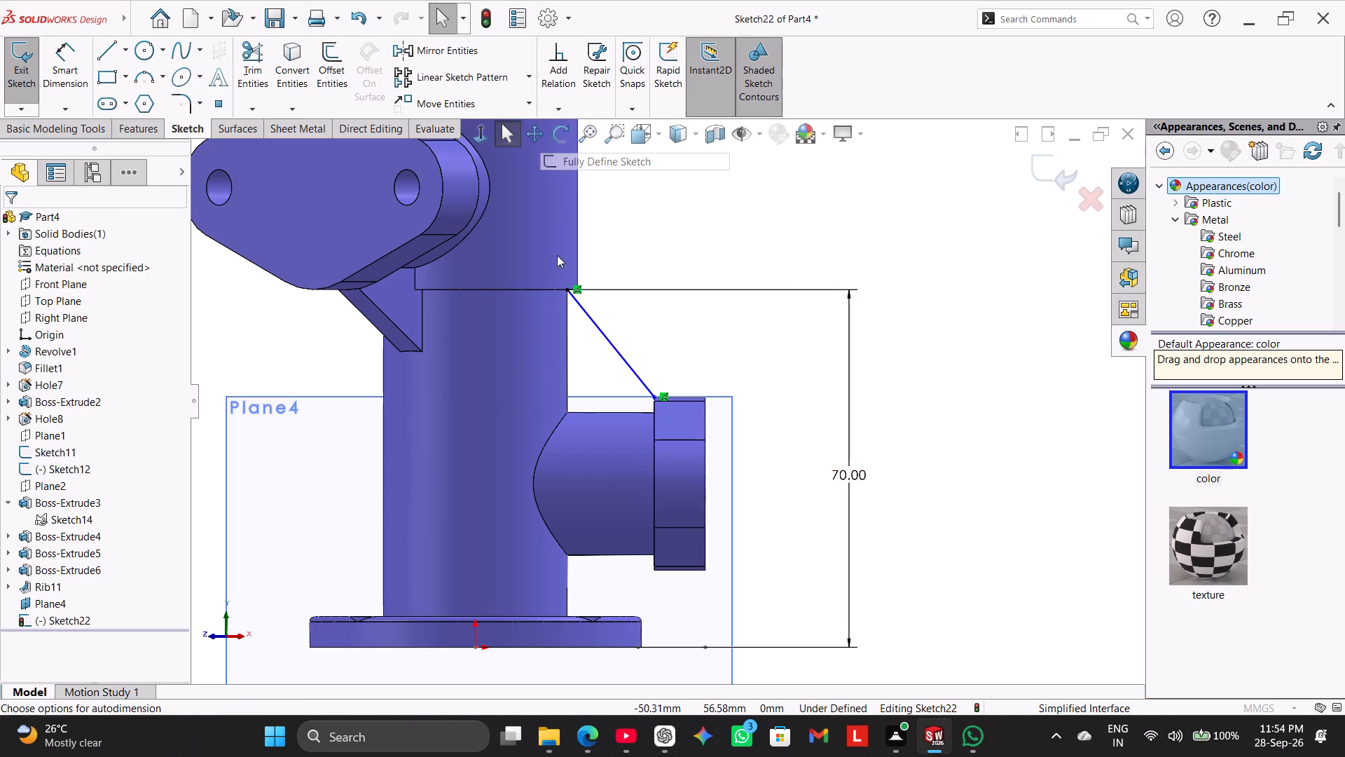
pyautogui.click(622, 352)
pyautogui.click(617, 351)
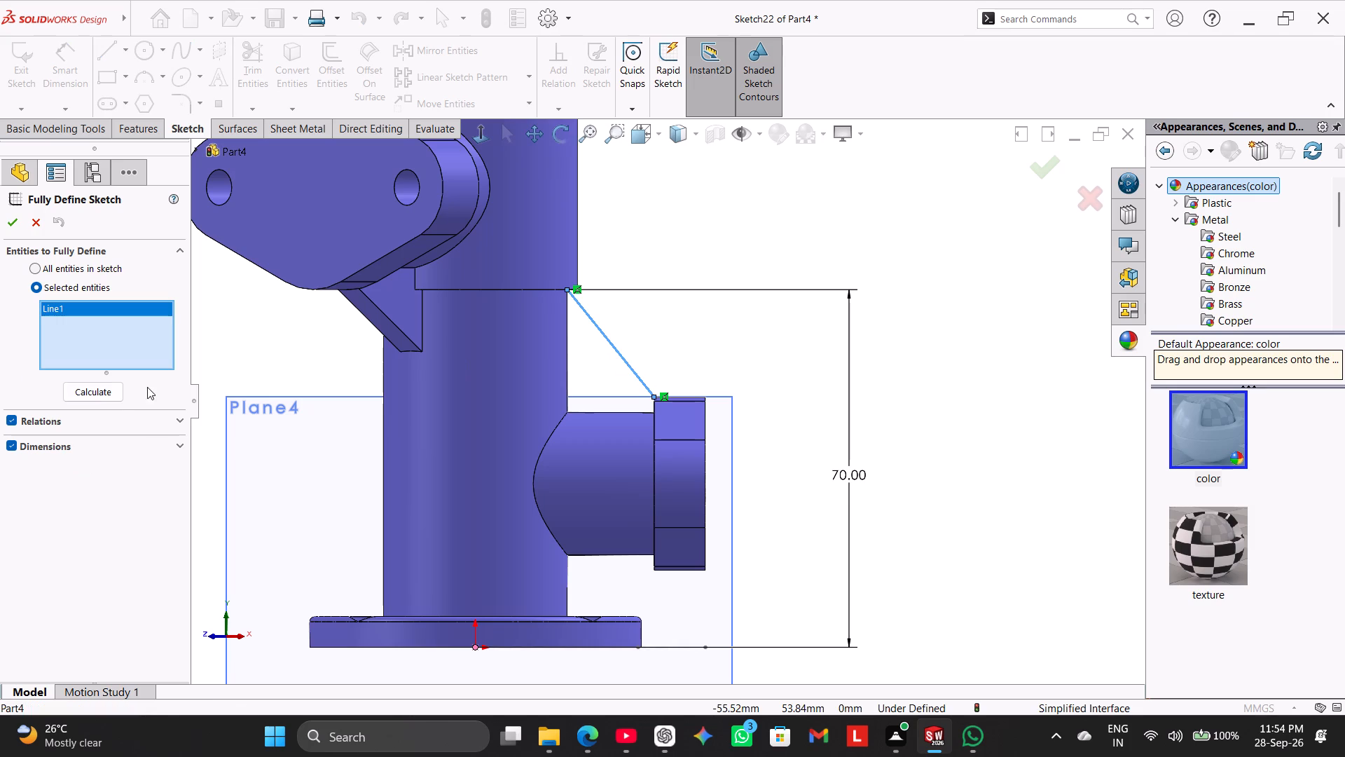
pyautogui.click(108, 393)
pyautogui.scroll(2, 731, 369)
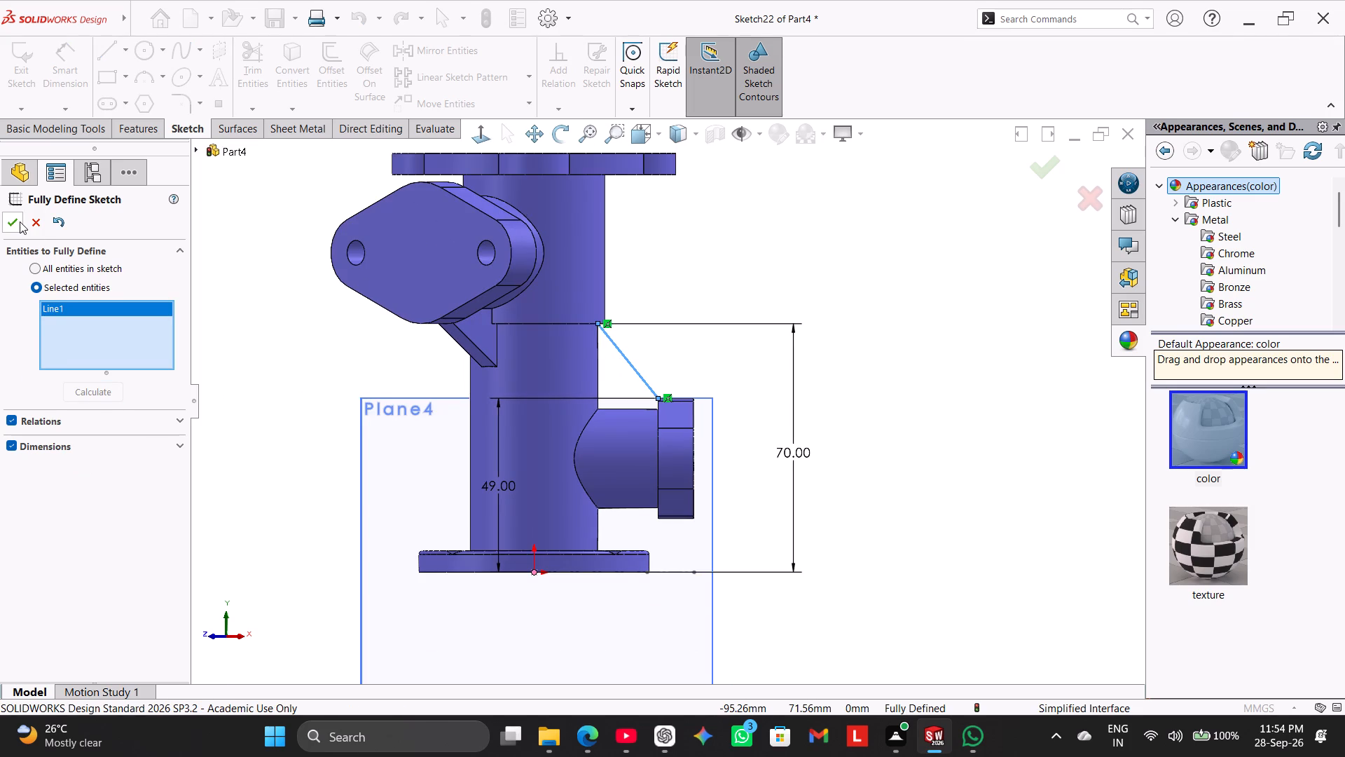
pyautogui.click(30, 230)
# Fully define the sloped rib line using automatically calculated relations and dimensions.
pyautogui.click(744, 243)
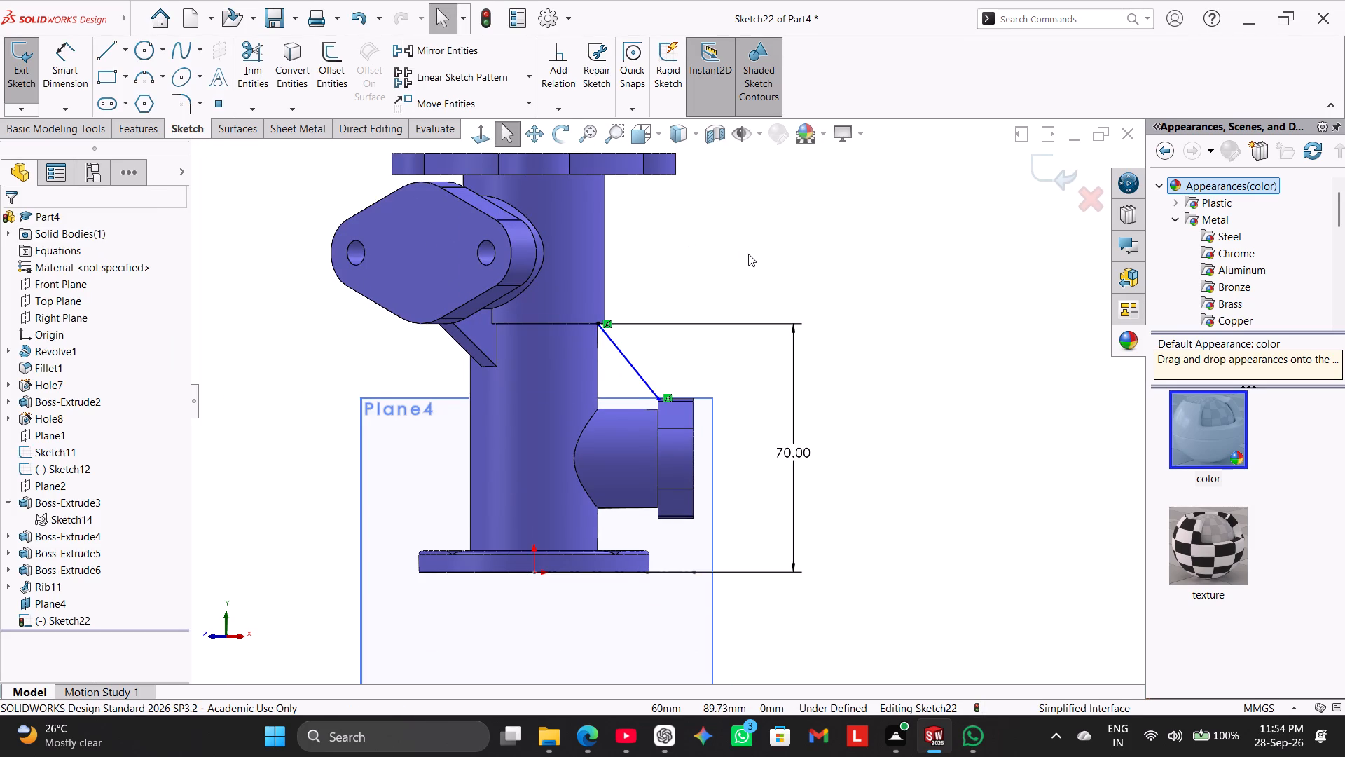
pyautogui.moveTo(748, 255); pyautogui.dragTo(750, 264, button='middle')
pyautogui.click(479, 135)
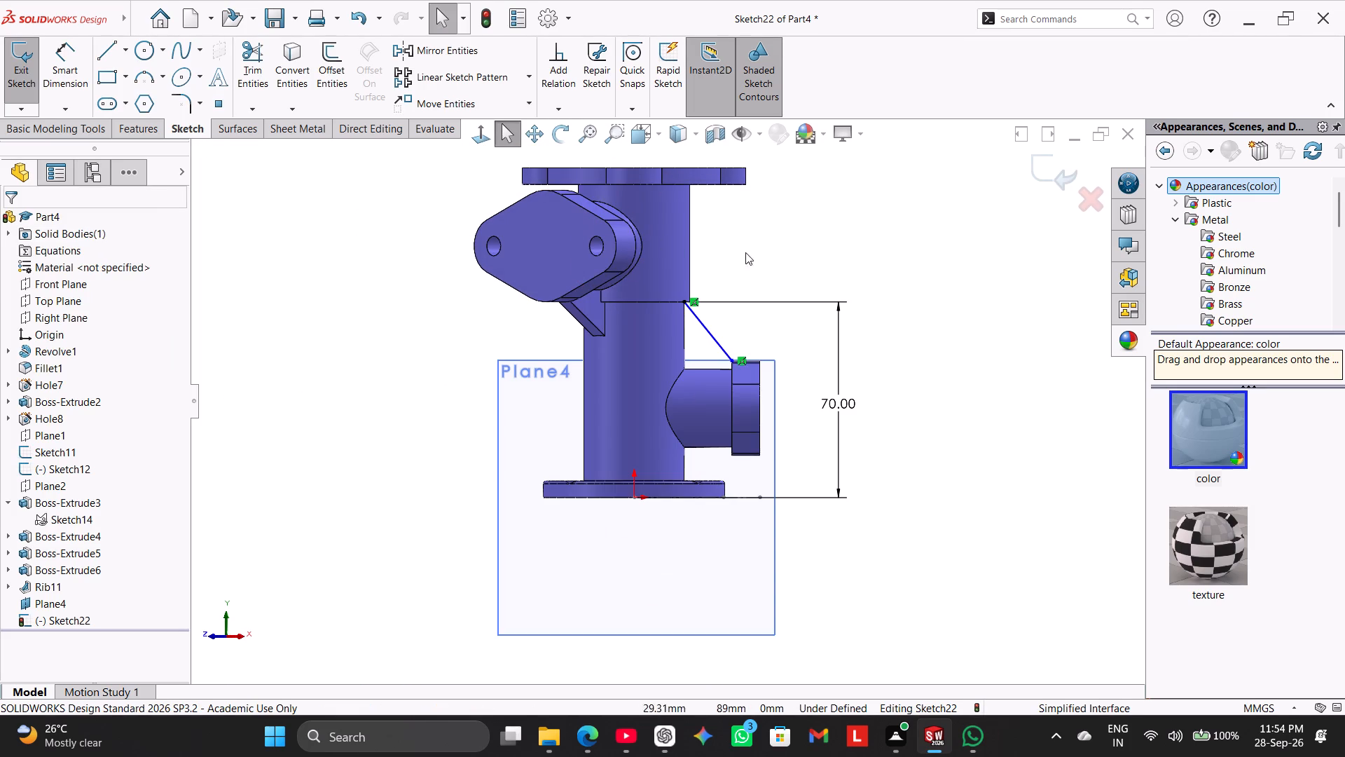
pyautogui.click(560, 103)
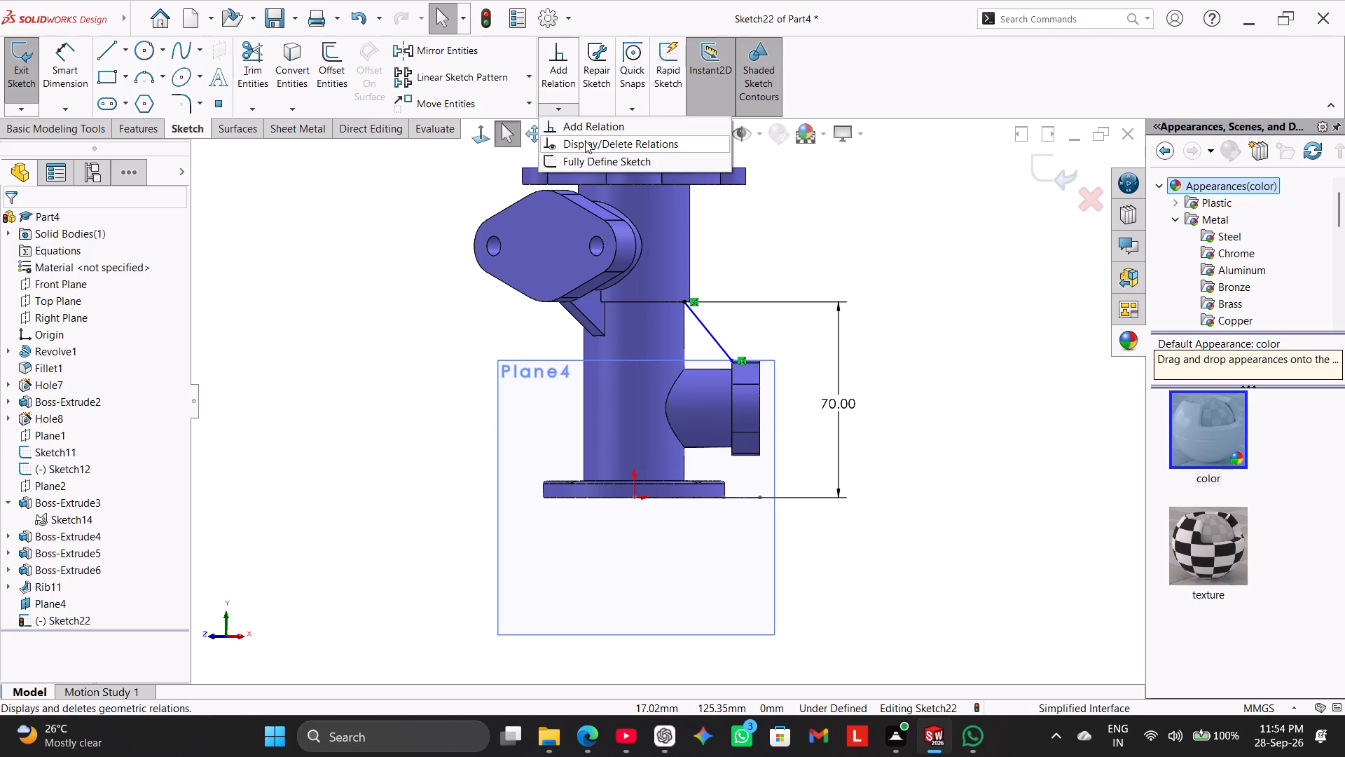
pyautogui.click(593, 162)
pyautogui.click(699, 321)
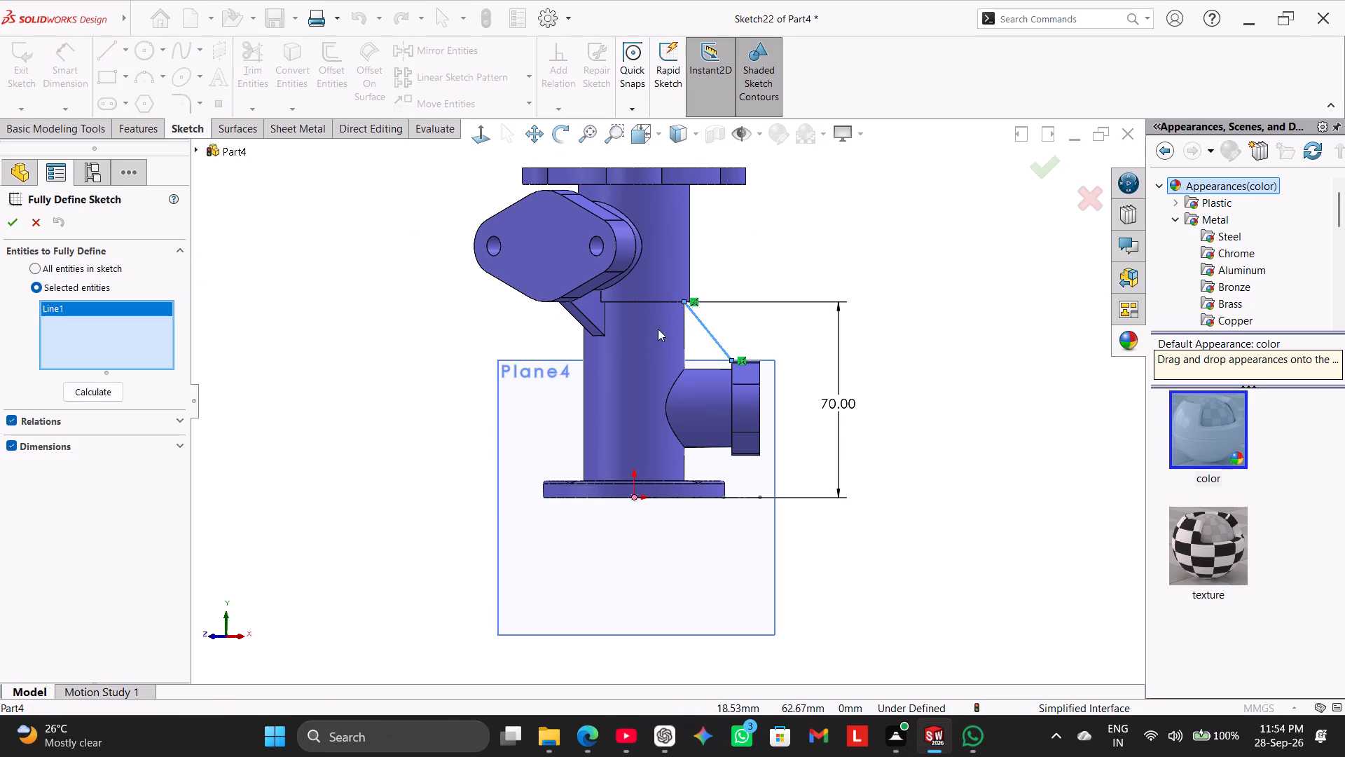
pyautogui.click(79, 394)
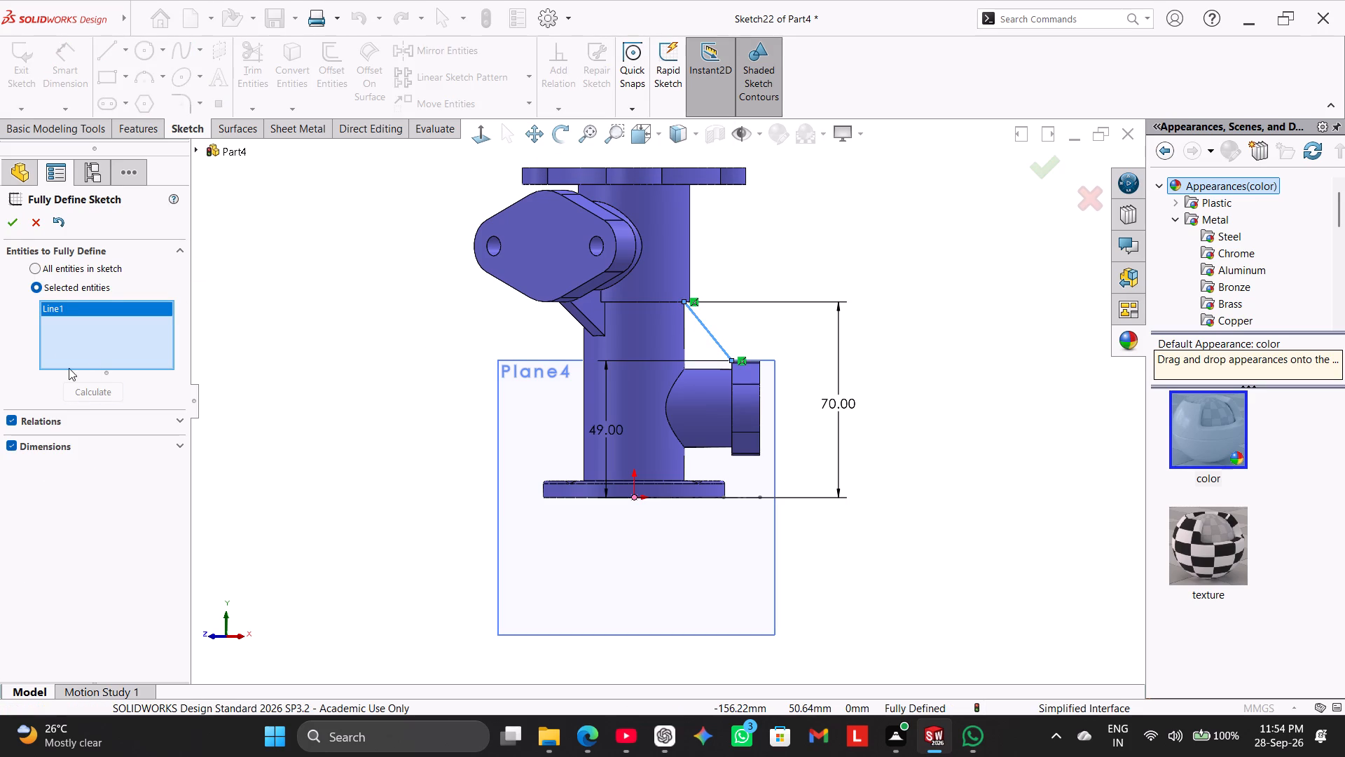
pyautogui.click(15, 222)
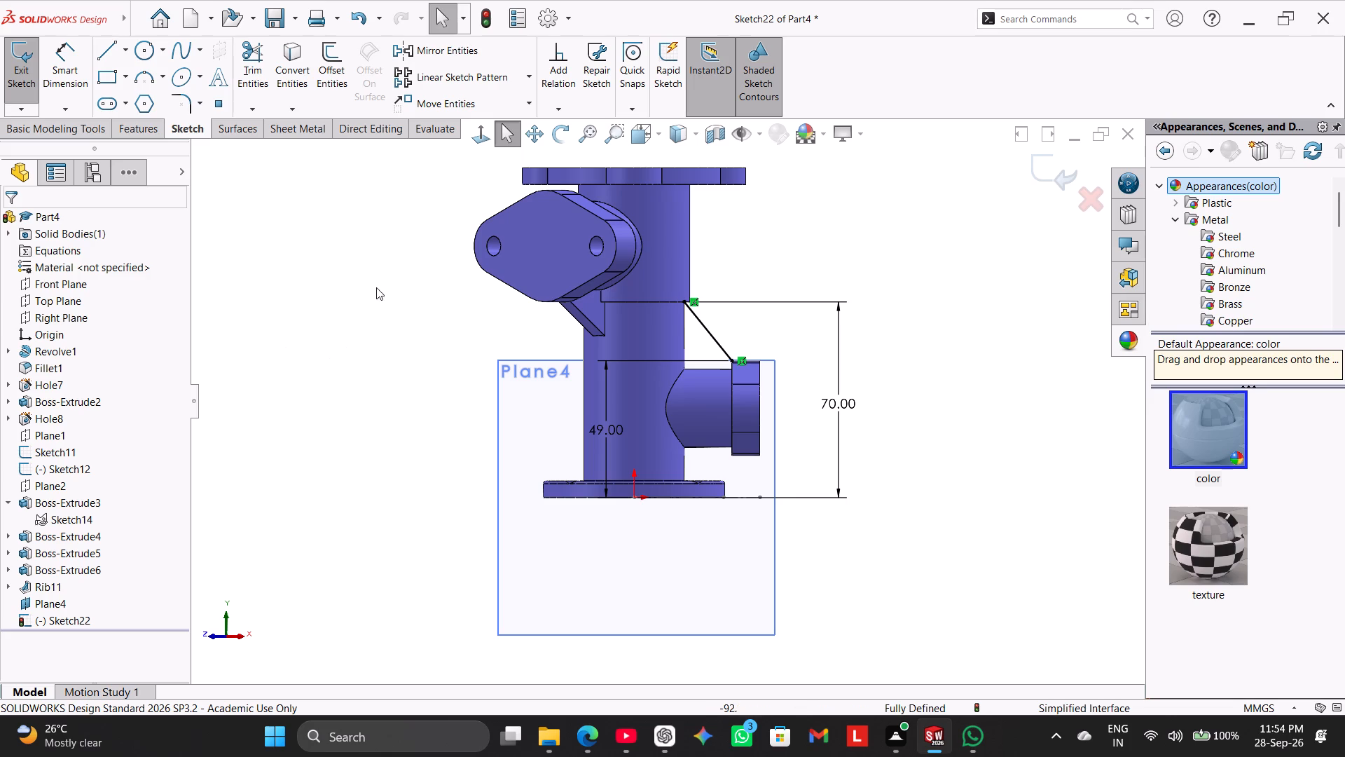
# Create a 6 mm thick rib from the sloped line between pipe and lower side flange, with the material side flipped.
pyautogui.rightClick(513, 378)
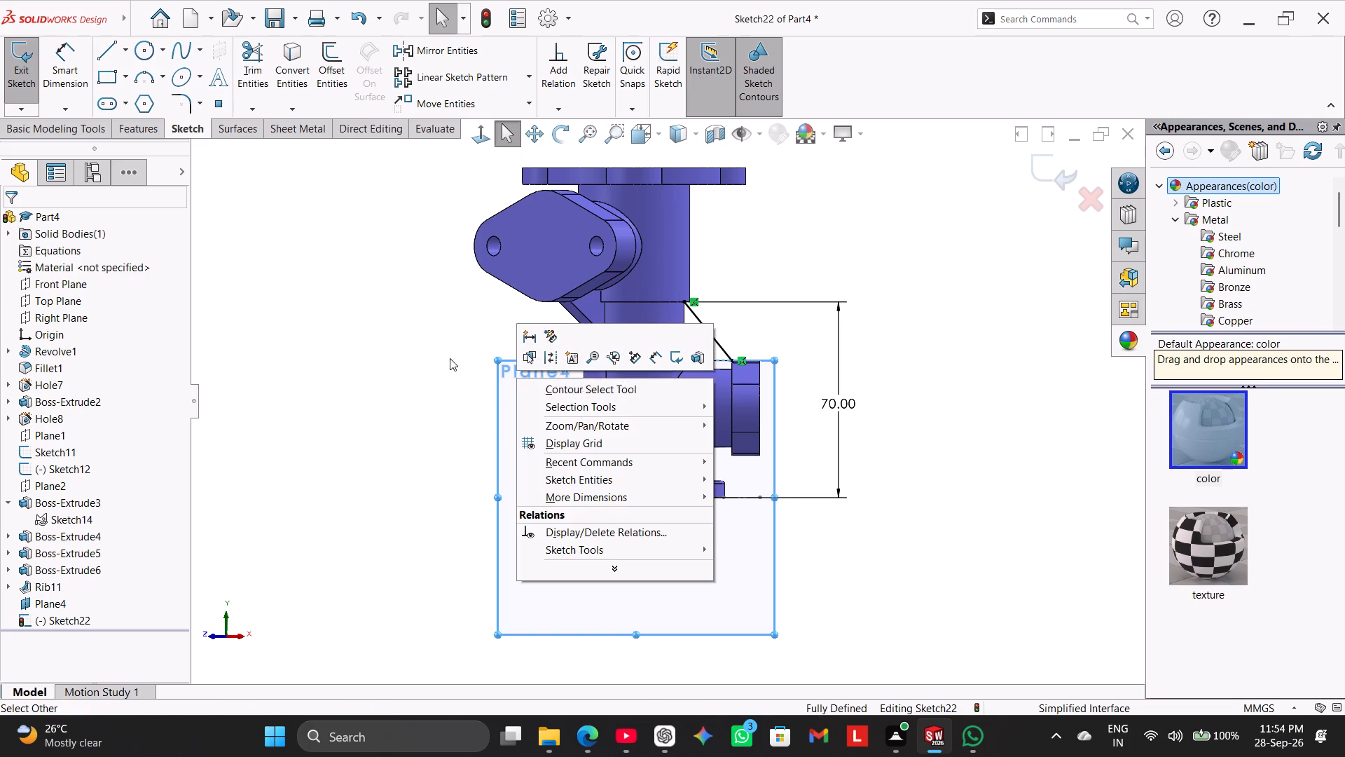
pyautogui.click(392, 337)
pyautogui.click(148, 132)
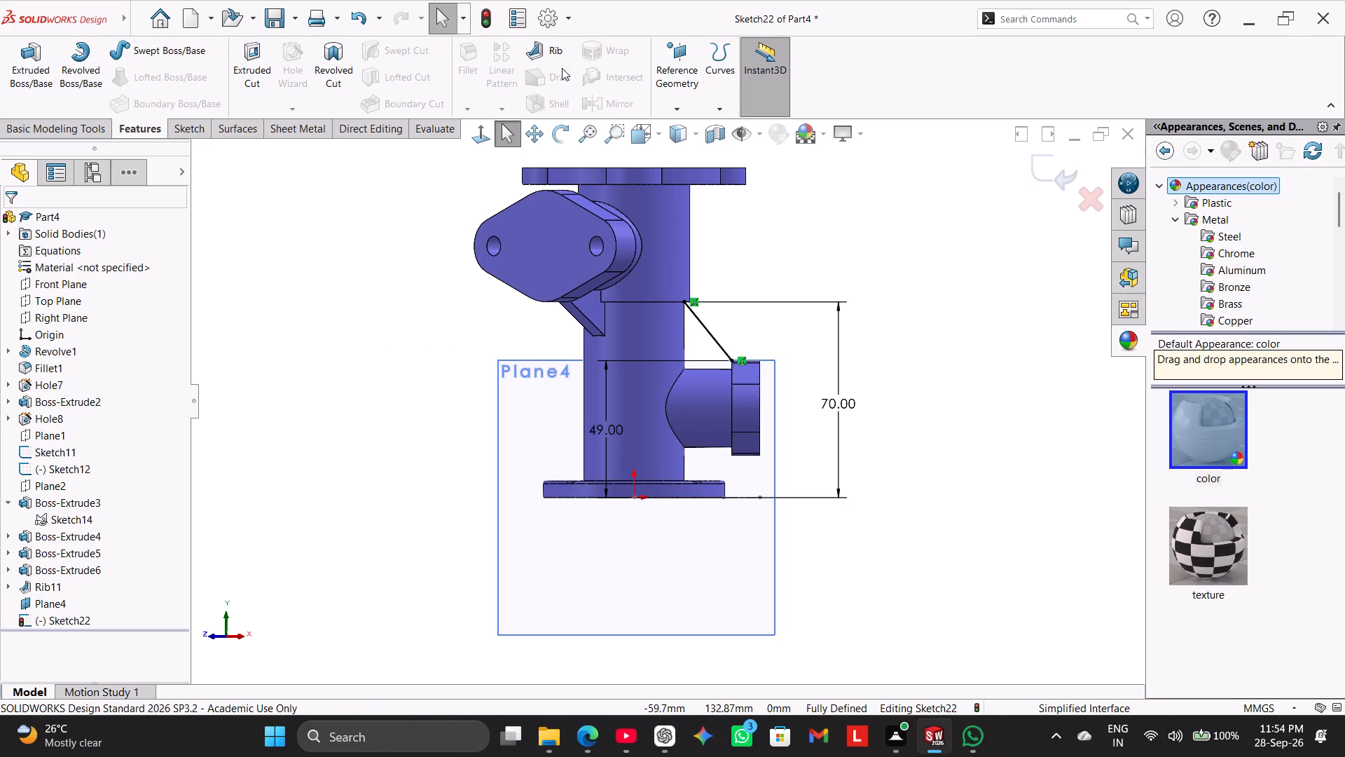
pyautogui.click(553, 50)
pyautogui.moveTo(468, 311); pyautogui.dragTo(441, 442, button='middle')
pyautogui.click(41, 378)
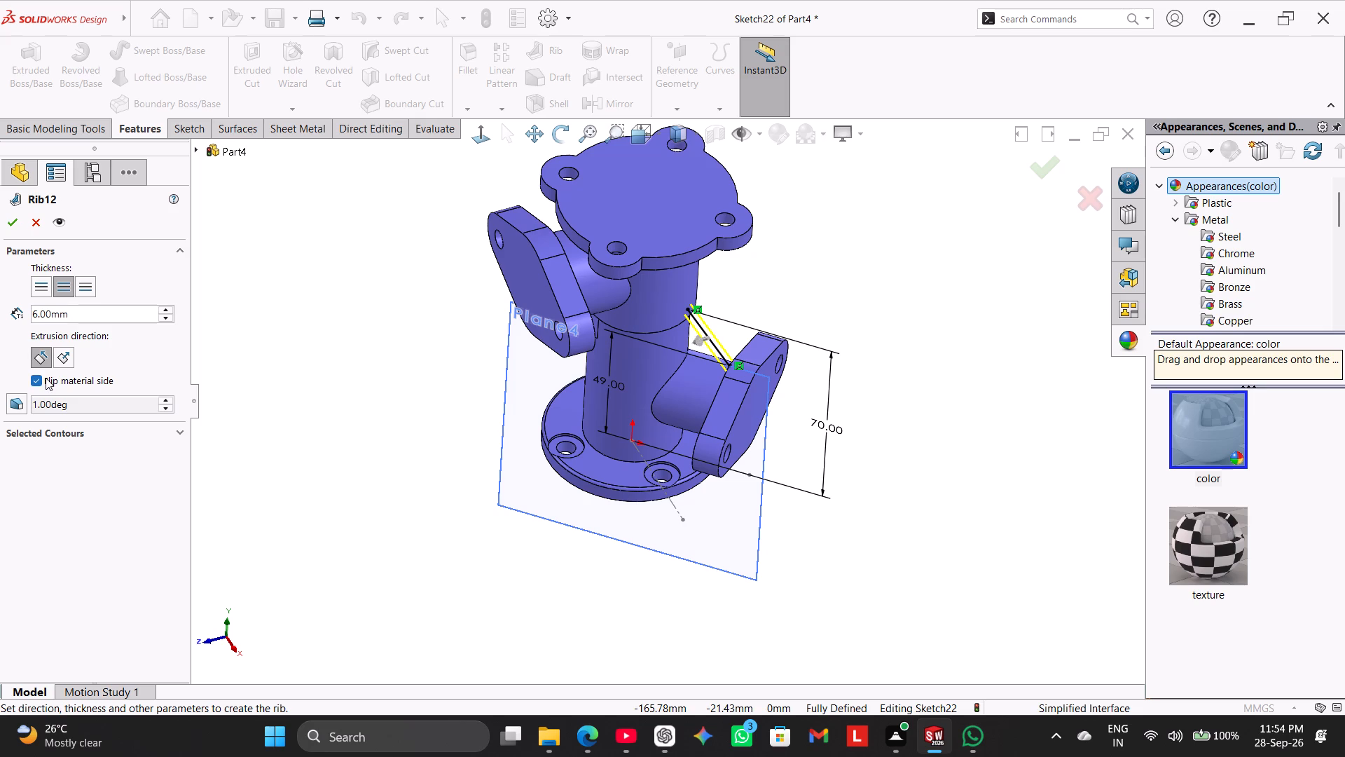
pyautogui.click(19, 222)
pyautogui.moveTo(326, 364); pyautogui.dragTo(366, 353, button='middle')
pyautogui.click(329, 345)
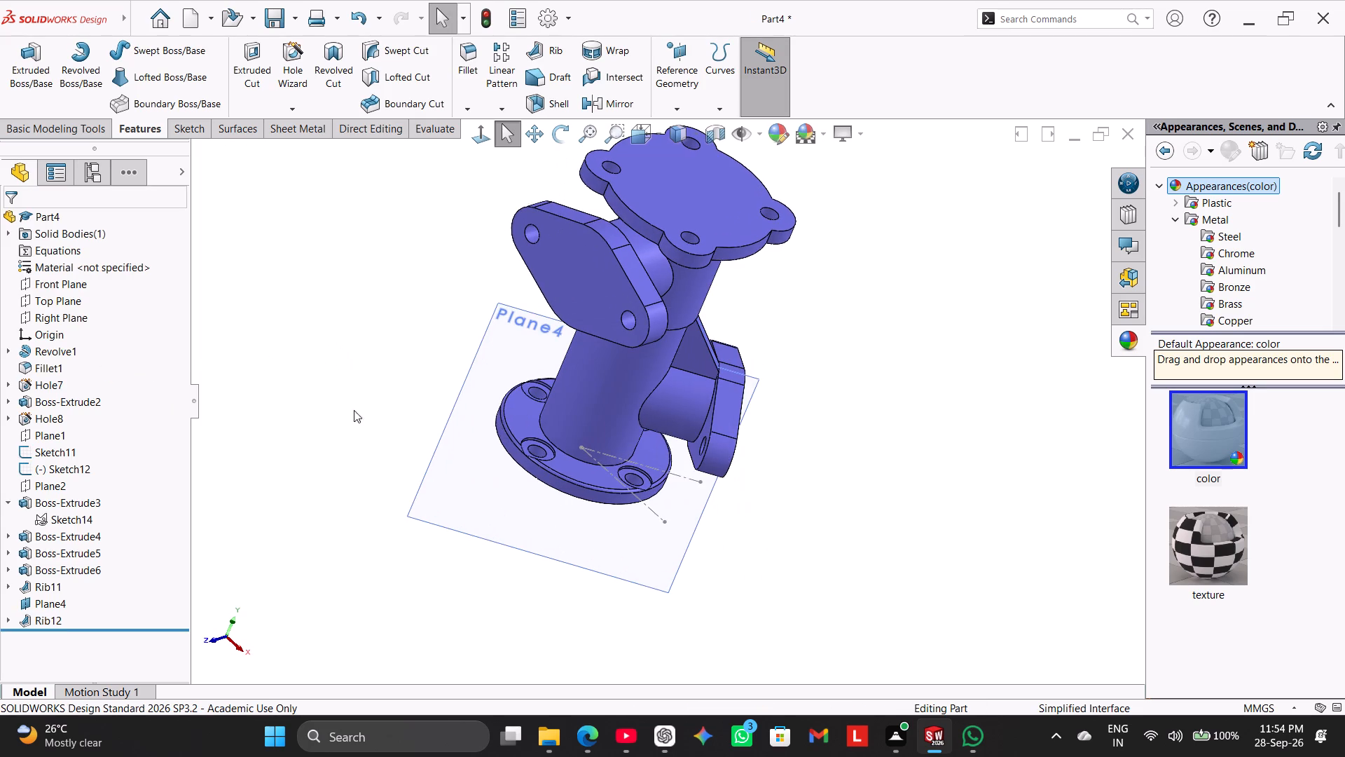
# Hide Plane4 and show the part in isometric view.
pyautogui.rightClick(53, 601)
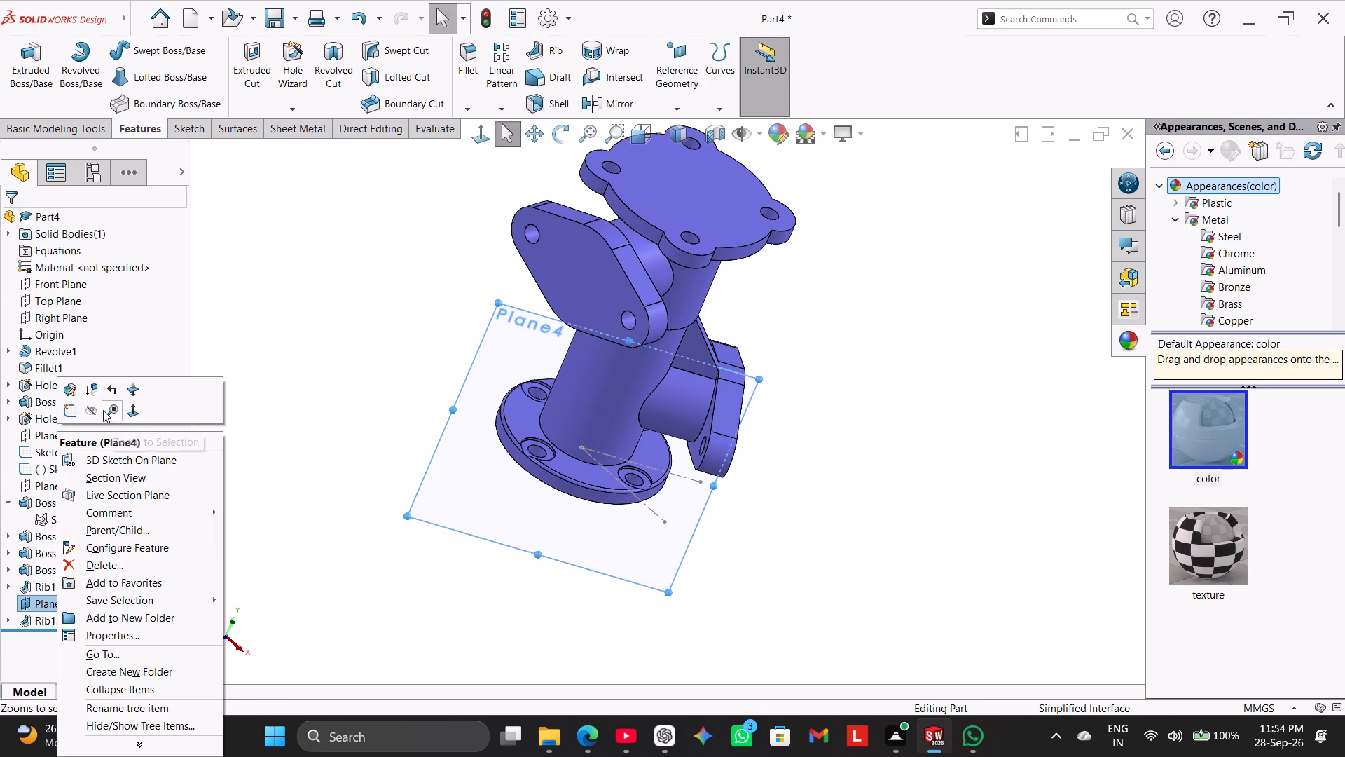
pyautogui.click(96, 409)
pyautogui.moveTo(253, 453); pyautogui.dragTo(261, 451)
pyautogui.moveTo(322, 458); pyautogui.dragTo(549, 261, button='right')
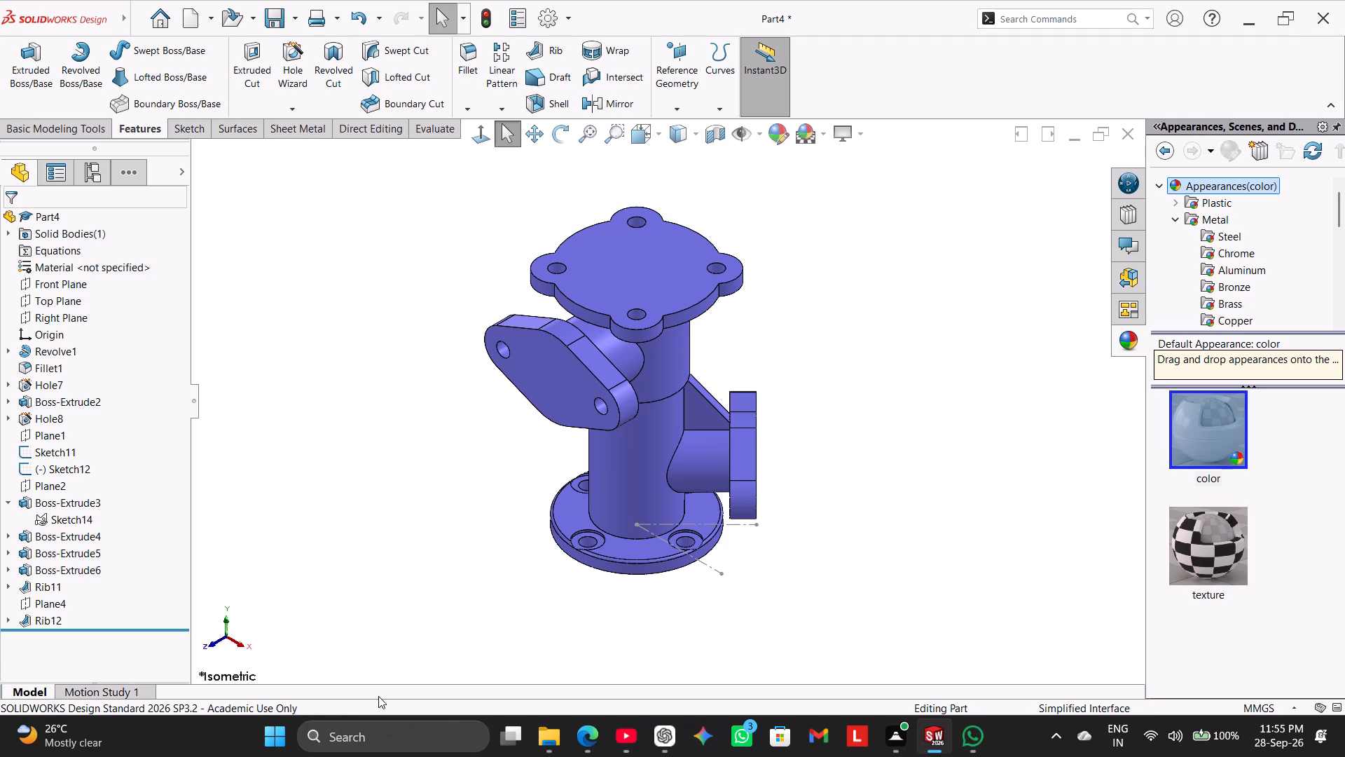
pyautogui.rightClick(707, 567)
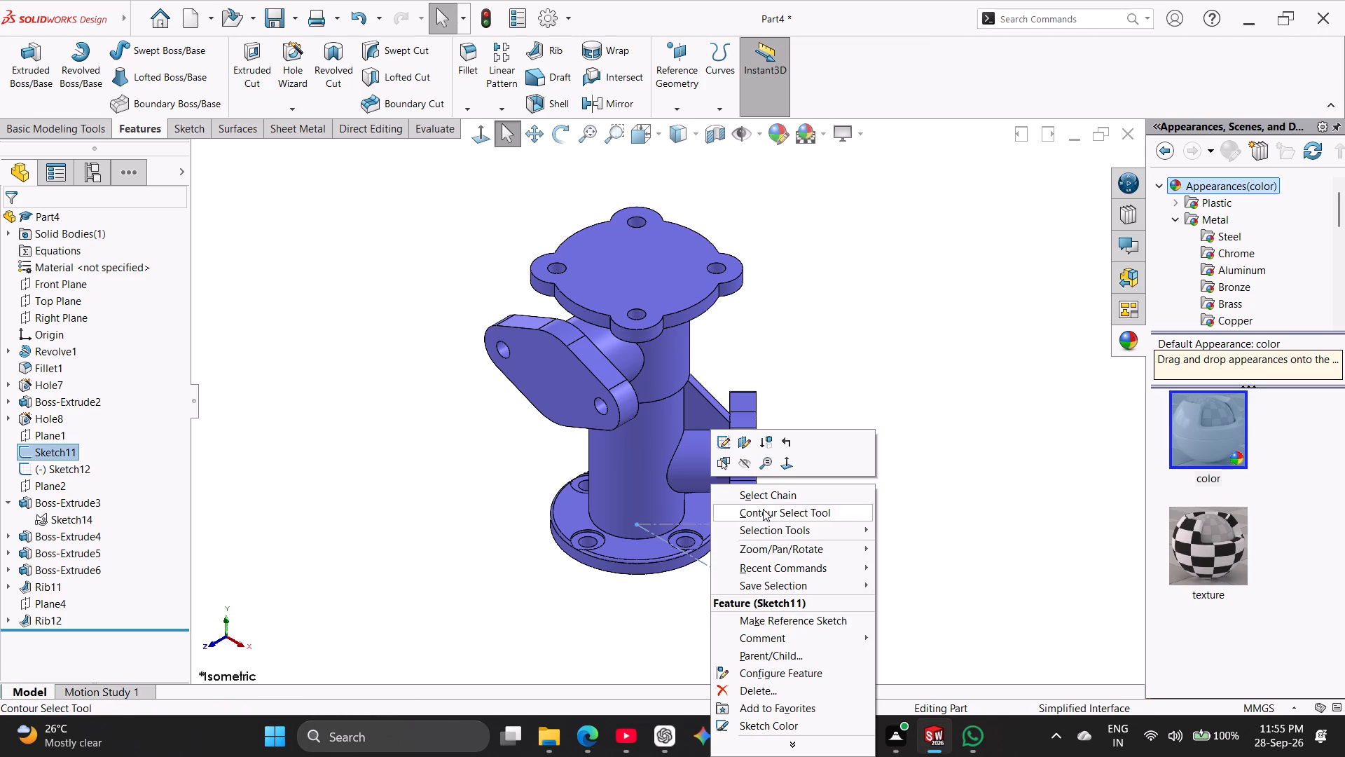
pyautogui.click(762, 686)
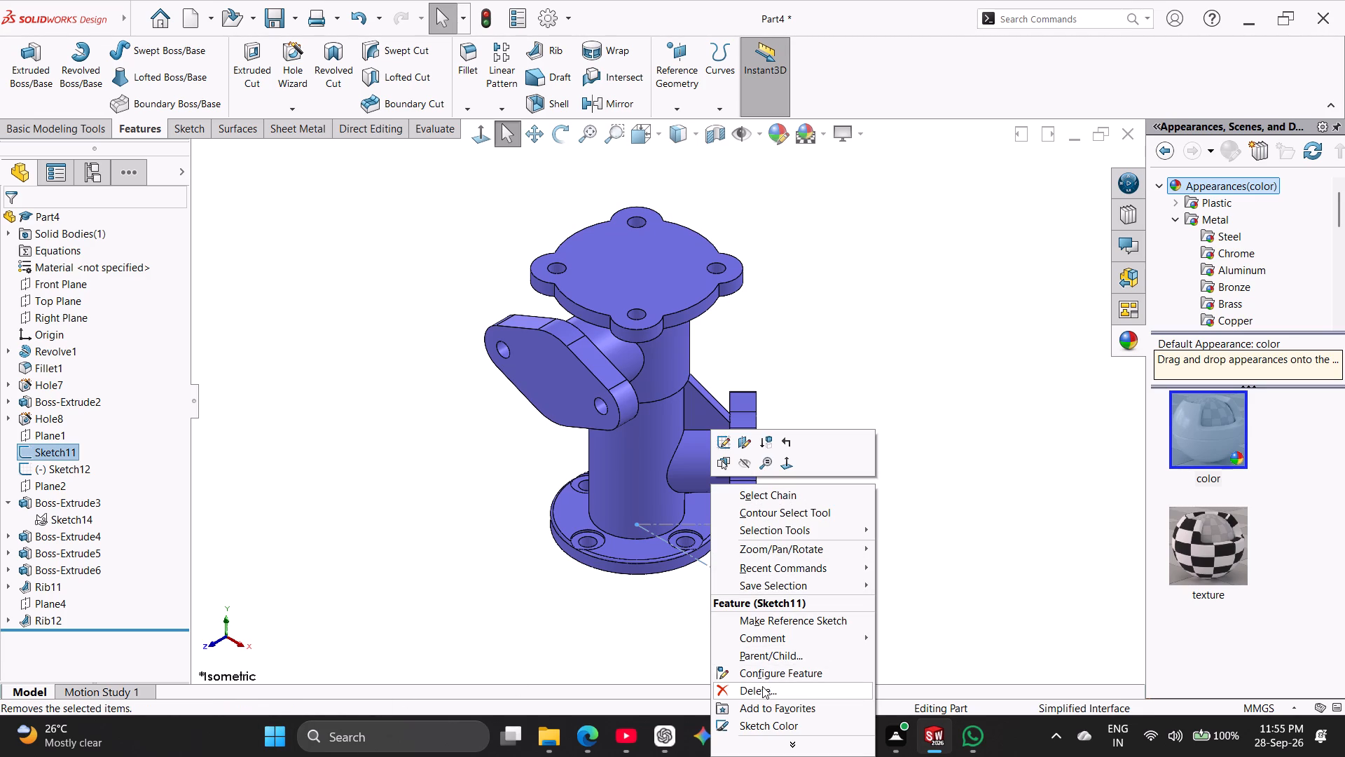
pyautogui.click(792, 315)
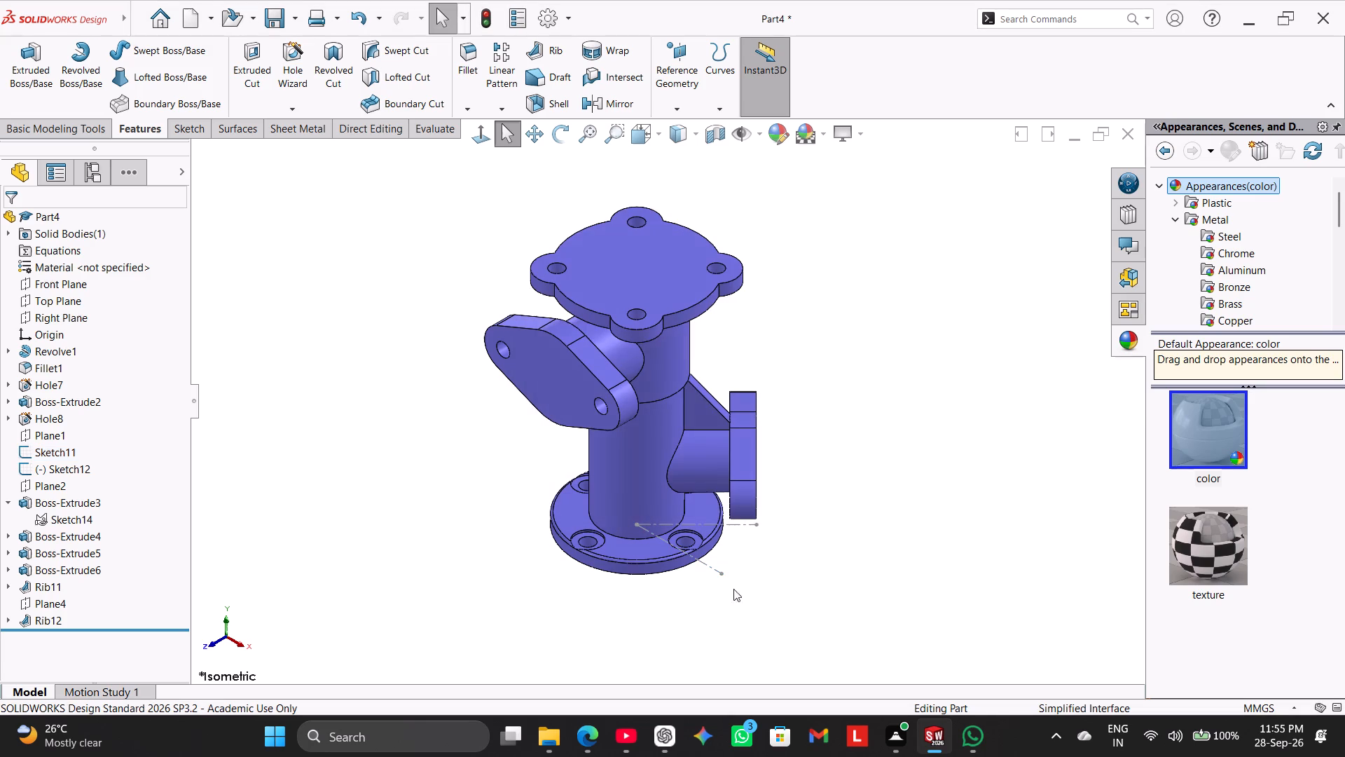
# Hide Sketch11 with the construction lines at the base flange.
pyautogui.rightClick(715, 567)
pyautogui.click(754, 455)
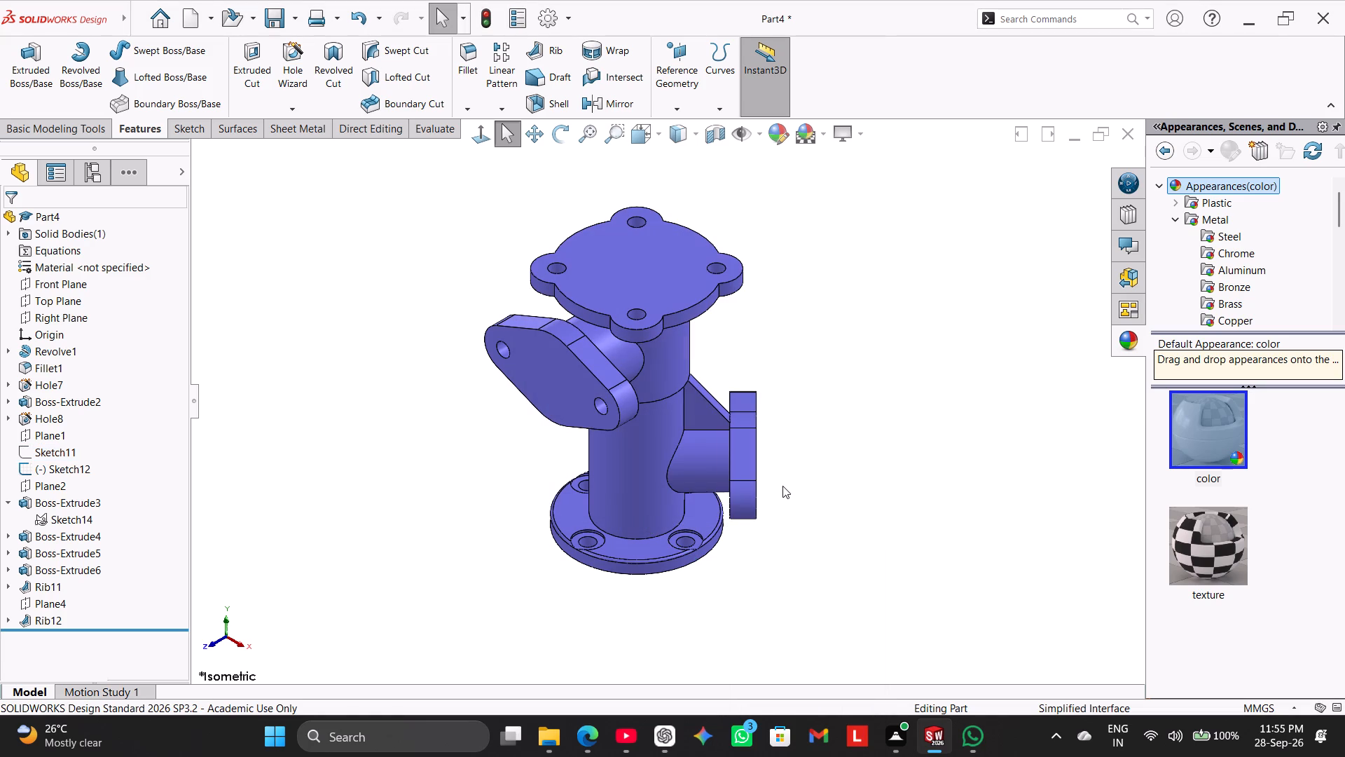
pyautogui.click(783, 486)
# Apply a planar section view through the part at the Right Plane with 0 mm offset.
pyautogui.moveTo(471, 573); pyautogui.dragTo(558, 488, button='right')
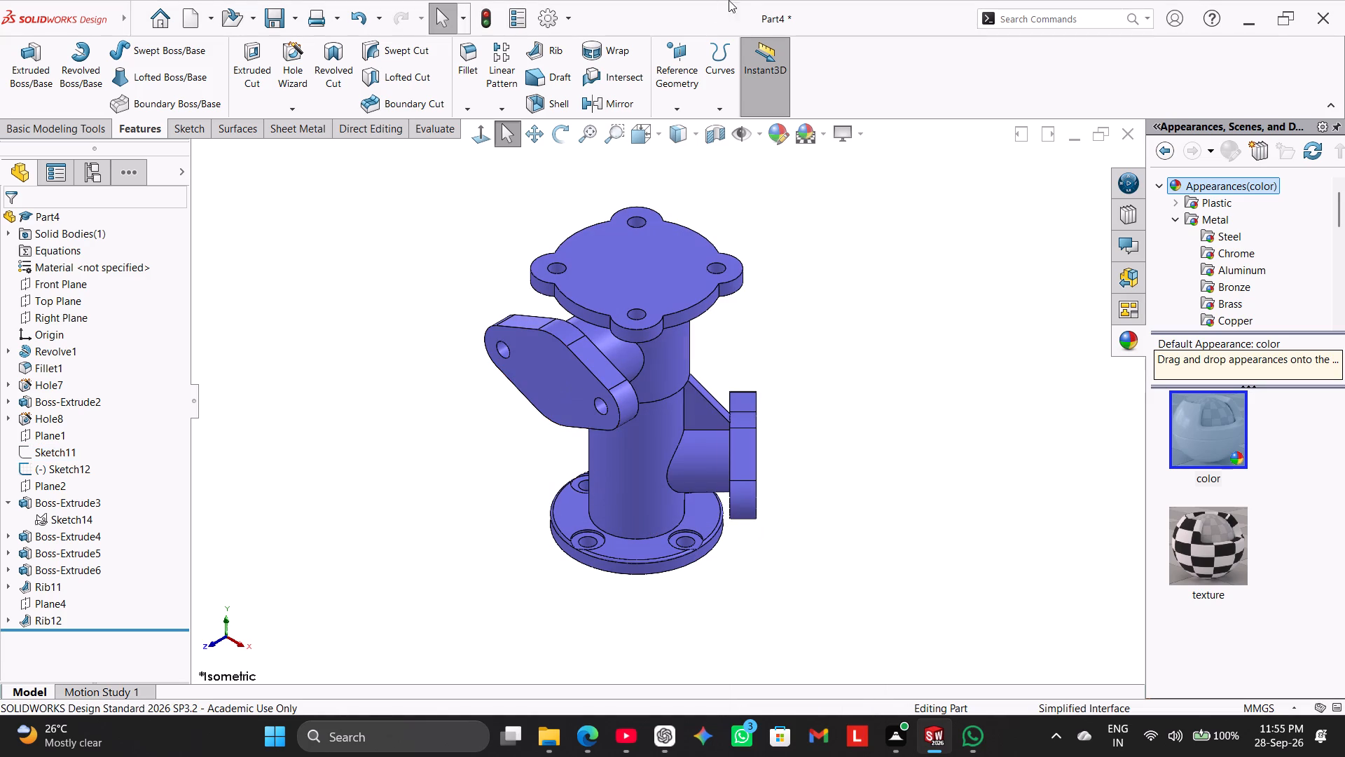
pyautogui.click(722, 137)
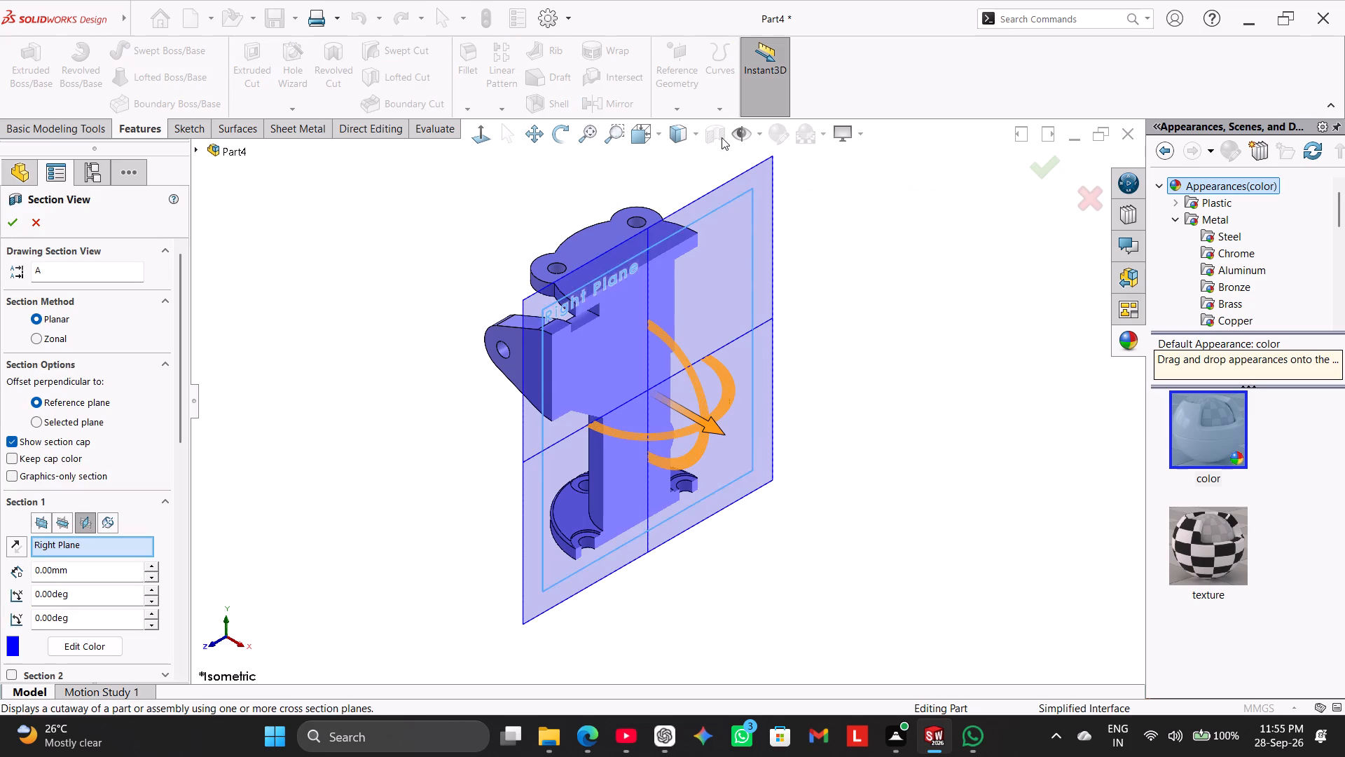
pyautogui.moveTo(446, 360); pyautogui.dragTo(405, 325, button='middle')
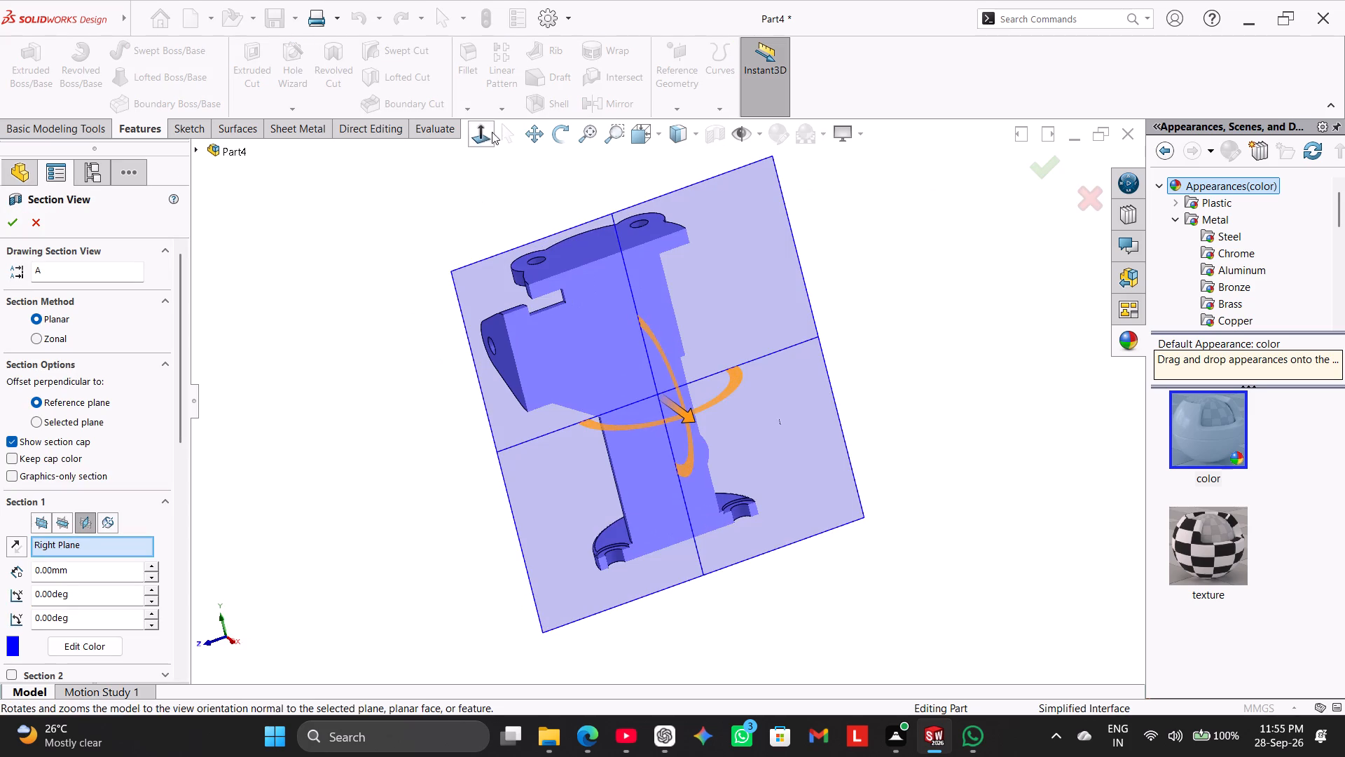
pyautogui.click(485, 128)
pyautogui.click(14, 224)
pyautogui.click(361, 341)
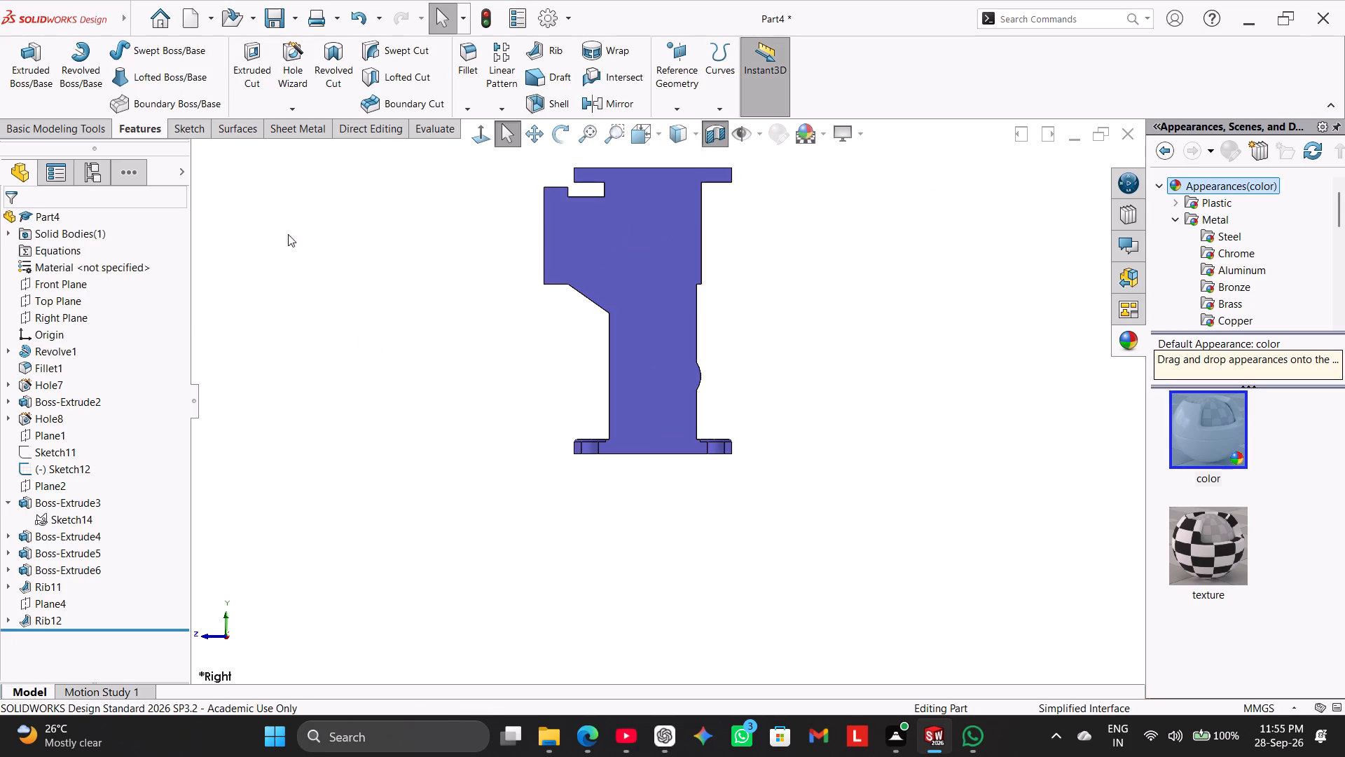
# Start a sketch on the Right Plane and draw a vertical centerline from the origin up to the top flange's upper face.
pyautogui.click(200, 132)
pyautogui.click(19, 68)
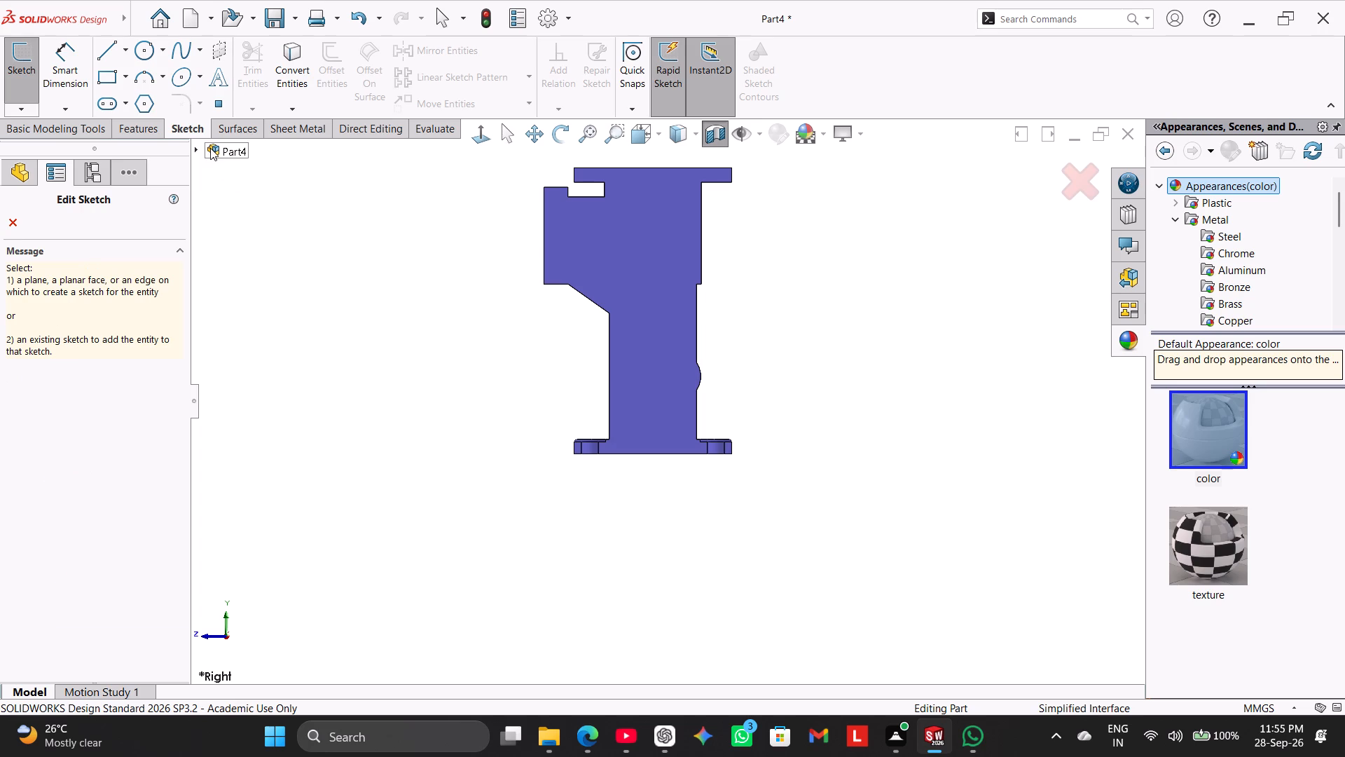
pyautogui.click(203, 148)
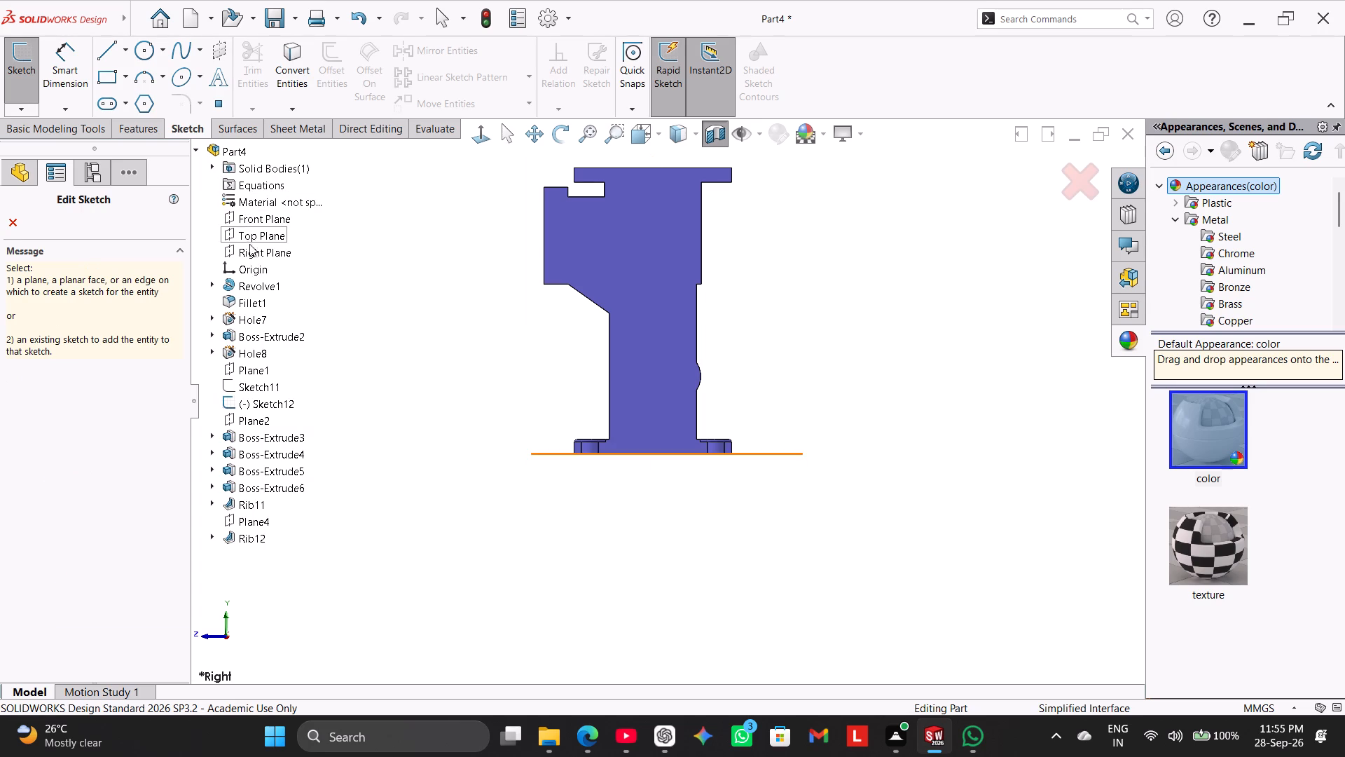
pyautogui.click(250, 252)
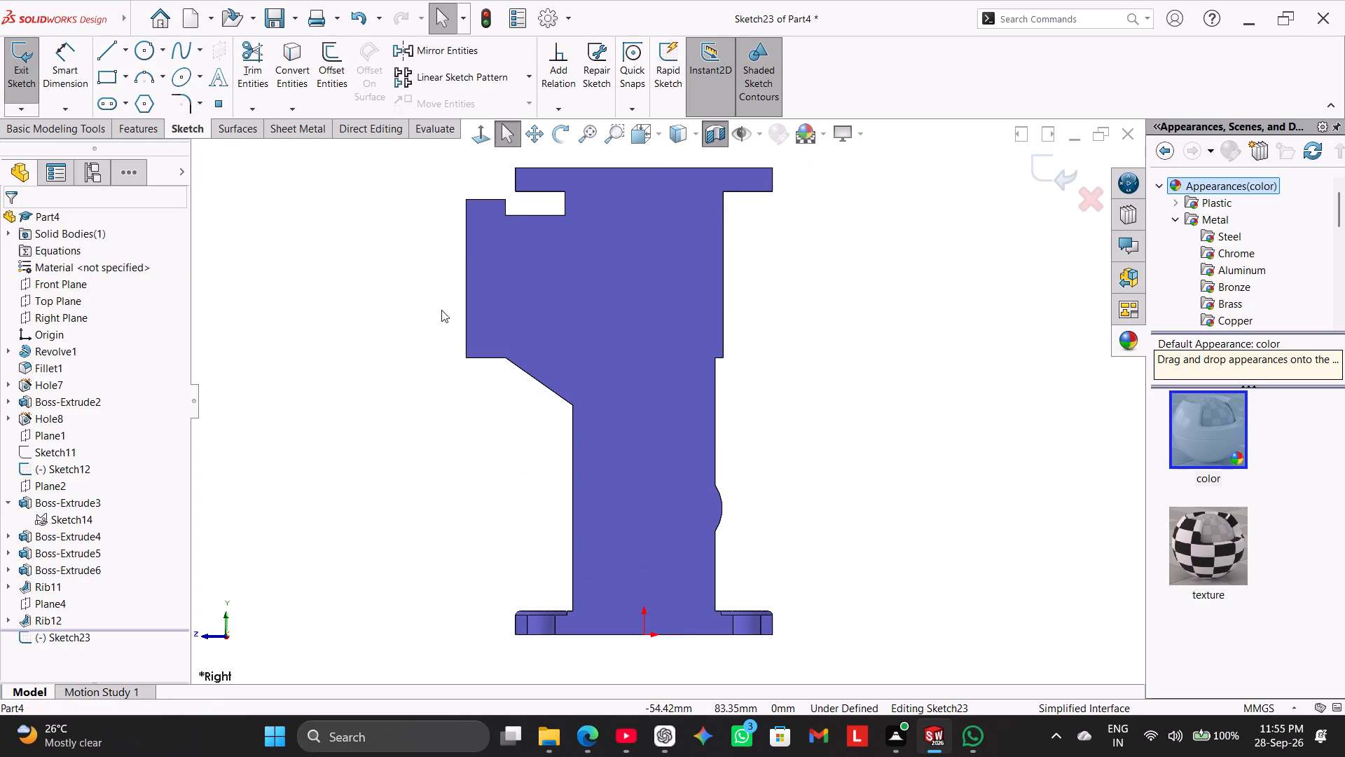
pyautogui.click(126, 50)
pyautogui.click(133, 88)
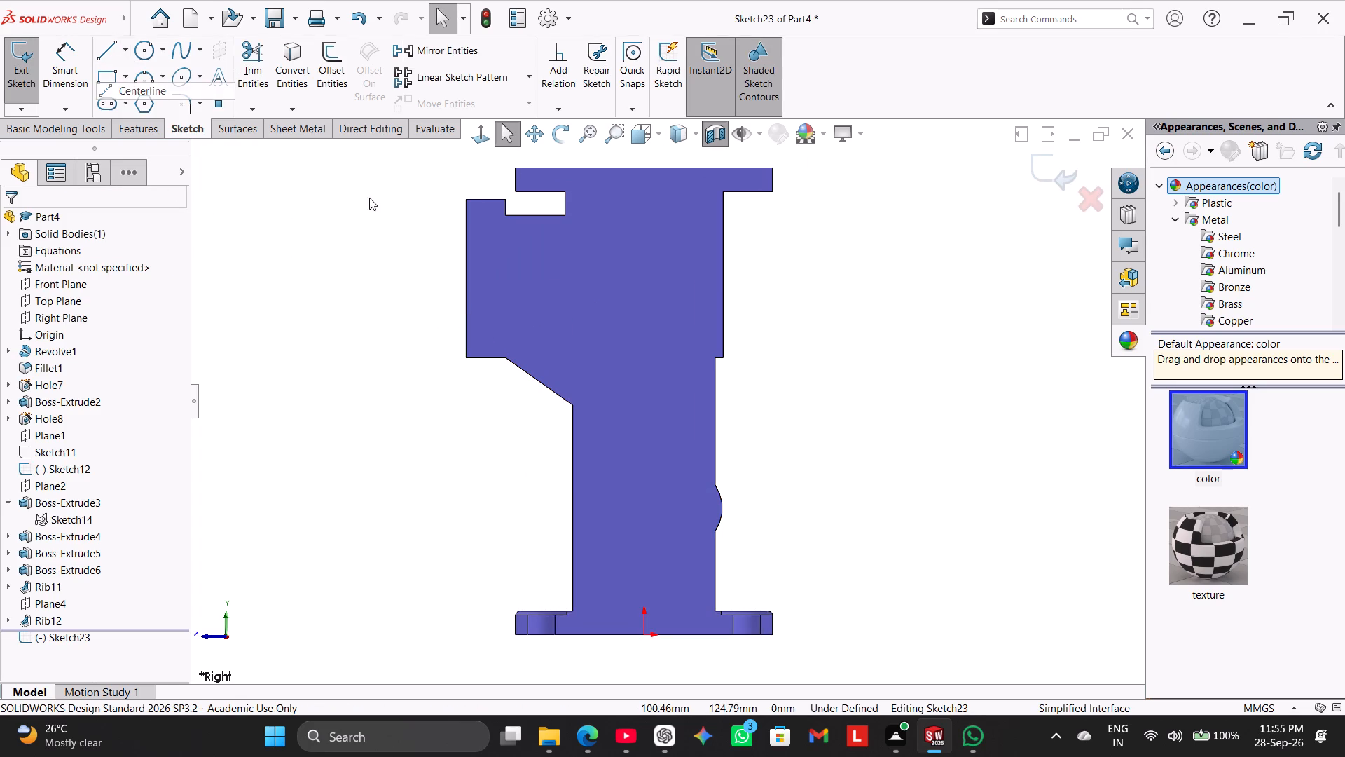
pyautogui.click(642, 634)
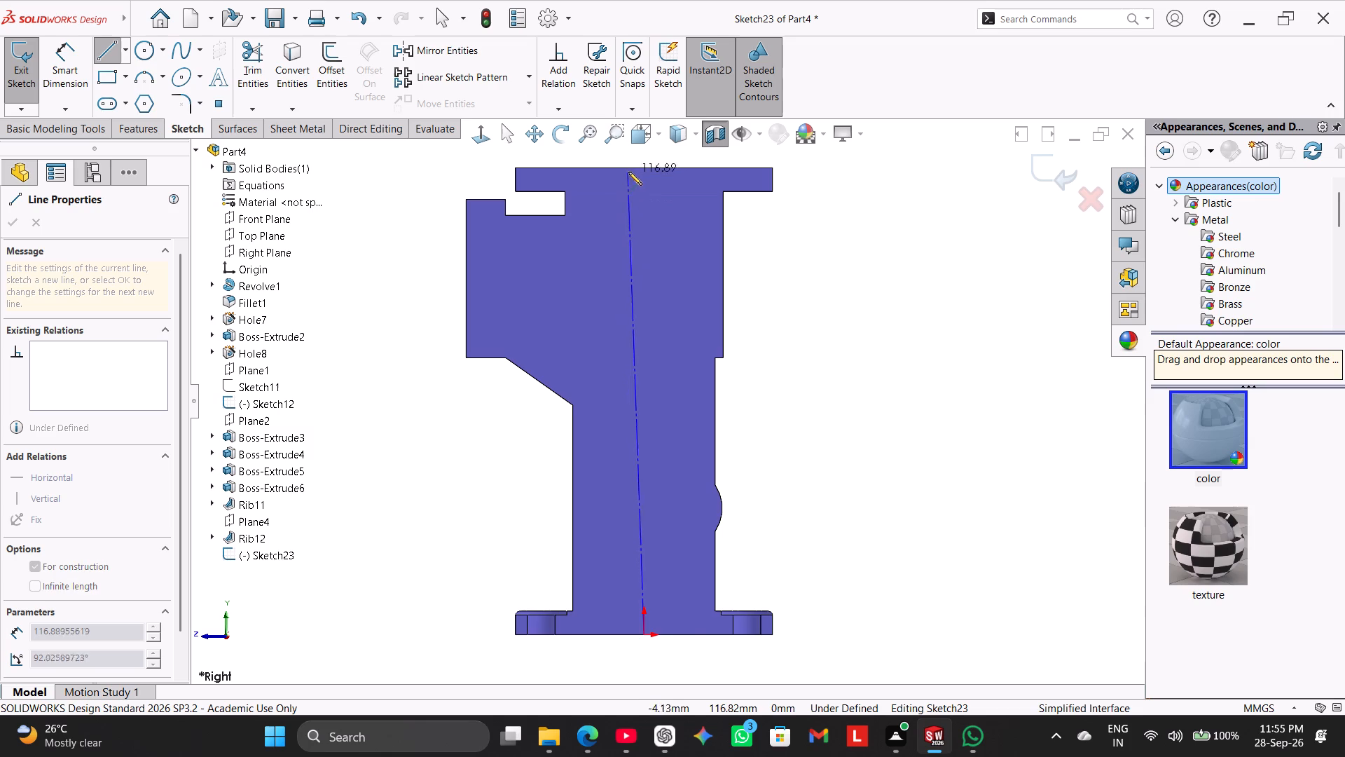
pyautogui.click(646, 168)
pyautogui.rightClick(878, 259)
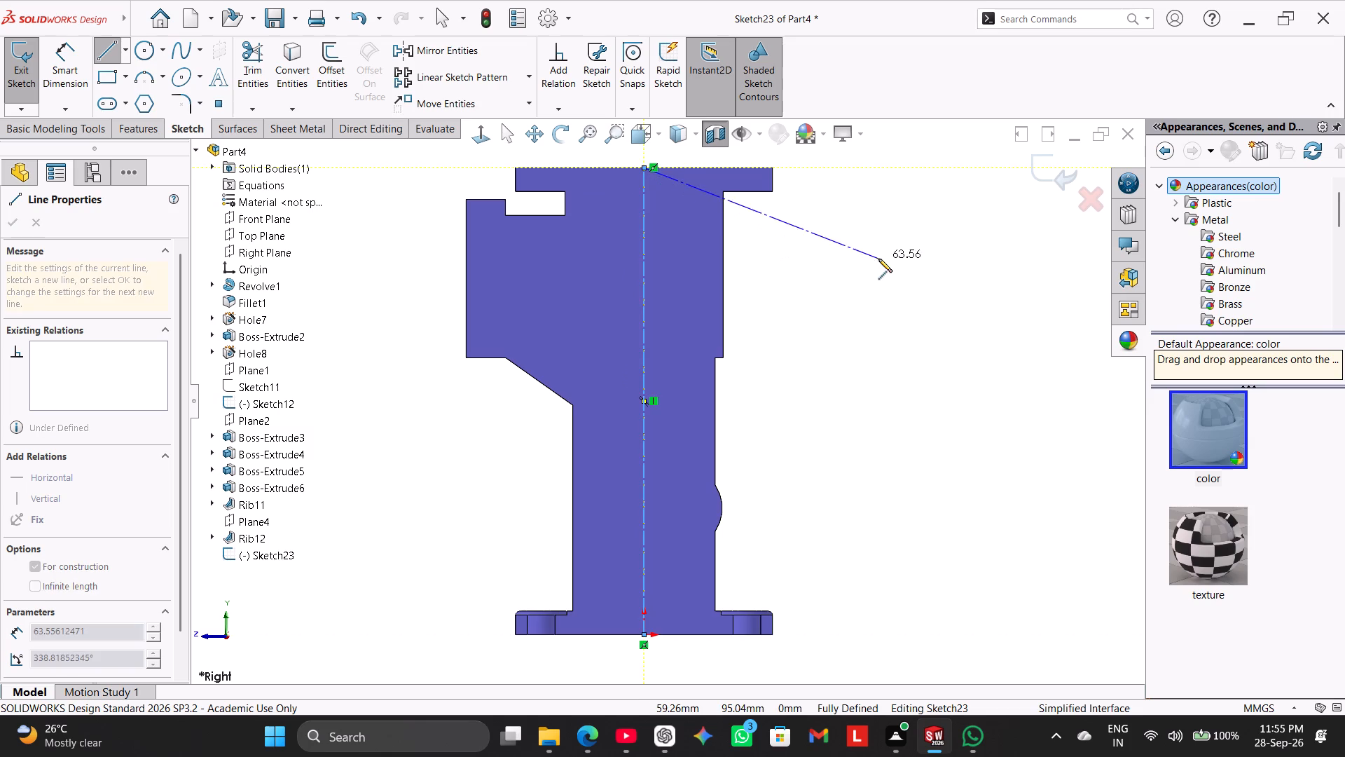
pyautogui.click(914, 282)
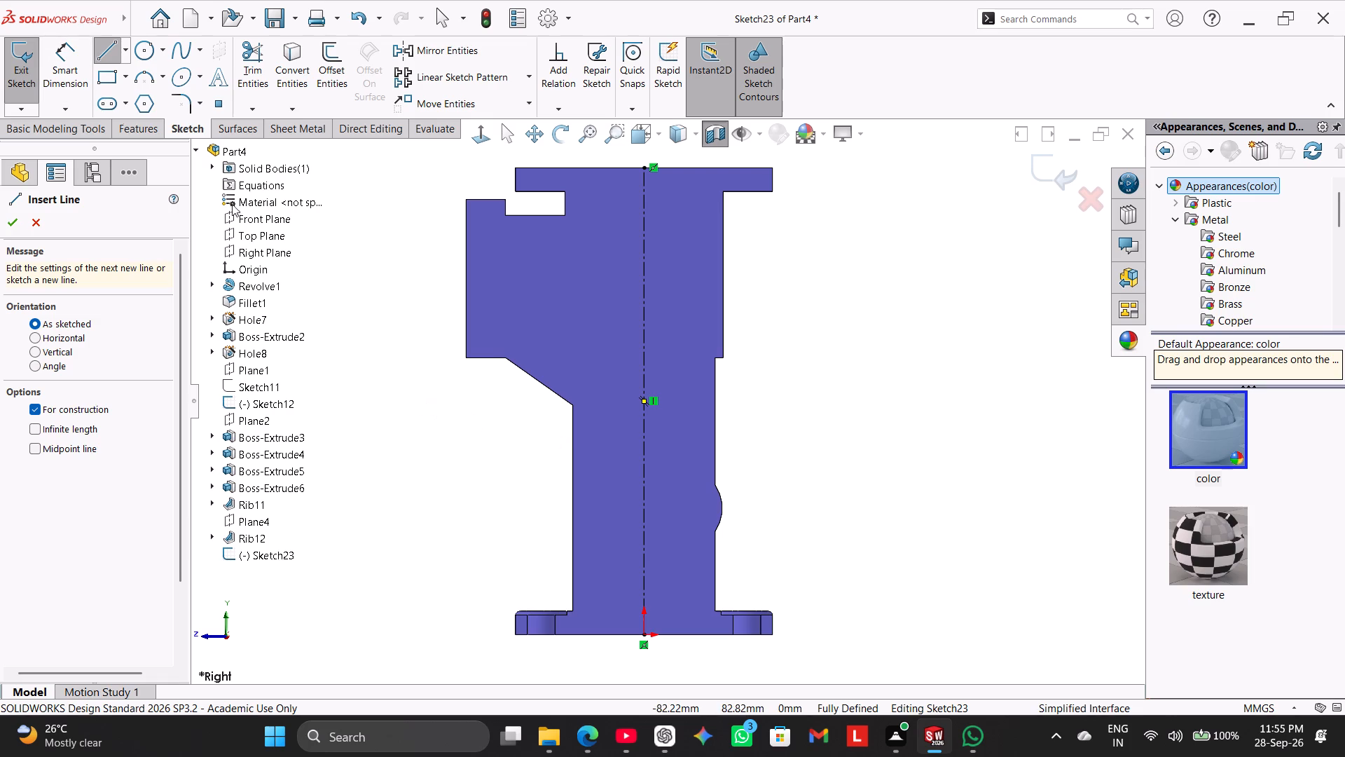
# Draw a stepped chain of seven construction lines beside the centerline, from the base's bottom edge up to the top flange's upper face.
pyautogui.click(687, 634)
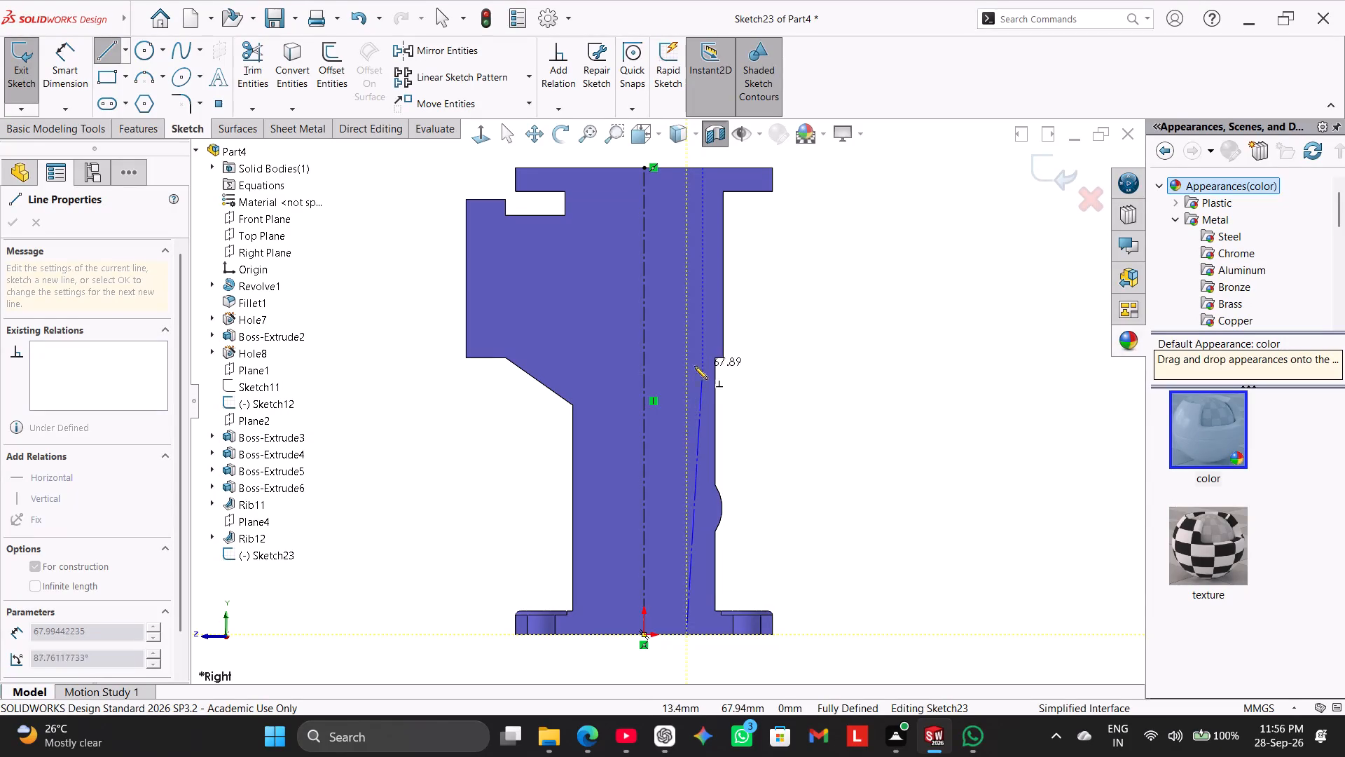
pyautogui.click(684, 362)
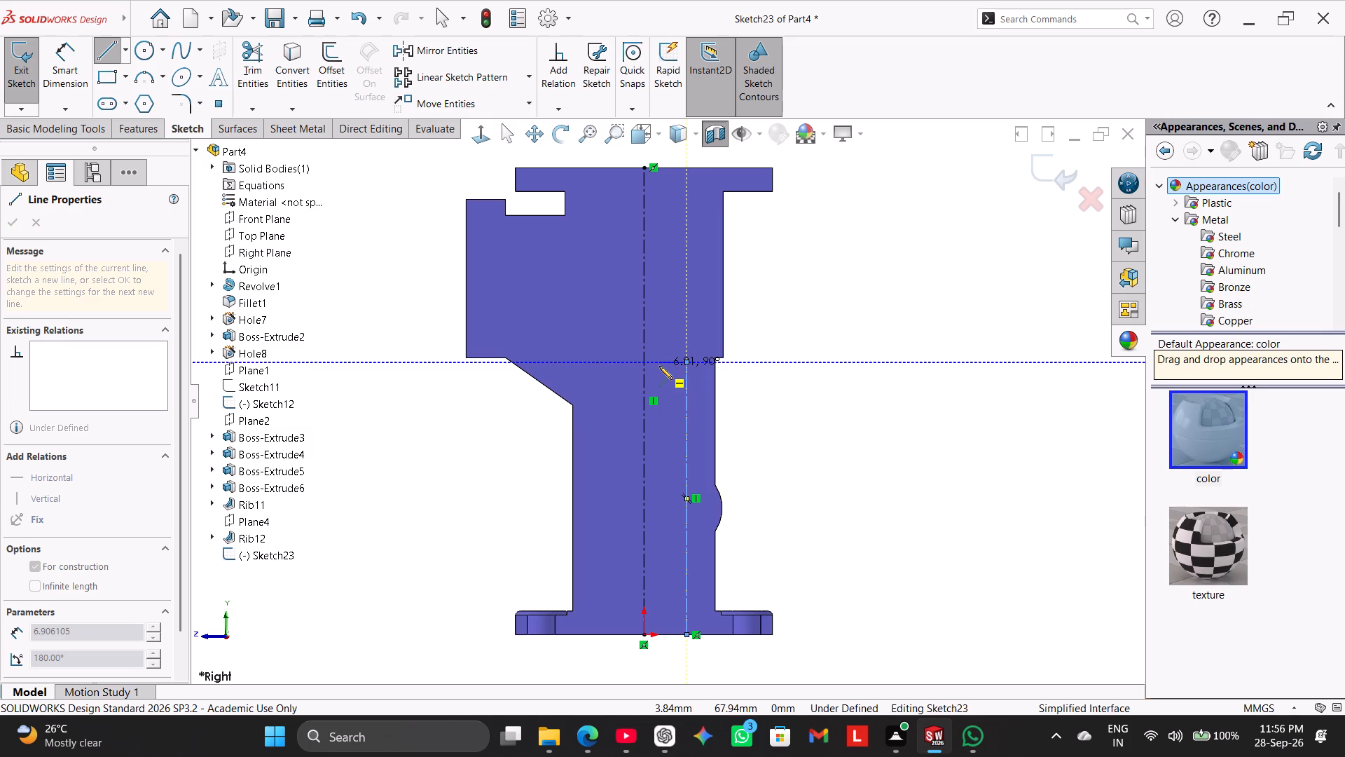
pyautogui.click(670, 362)
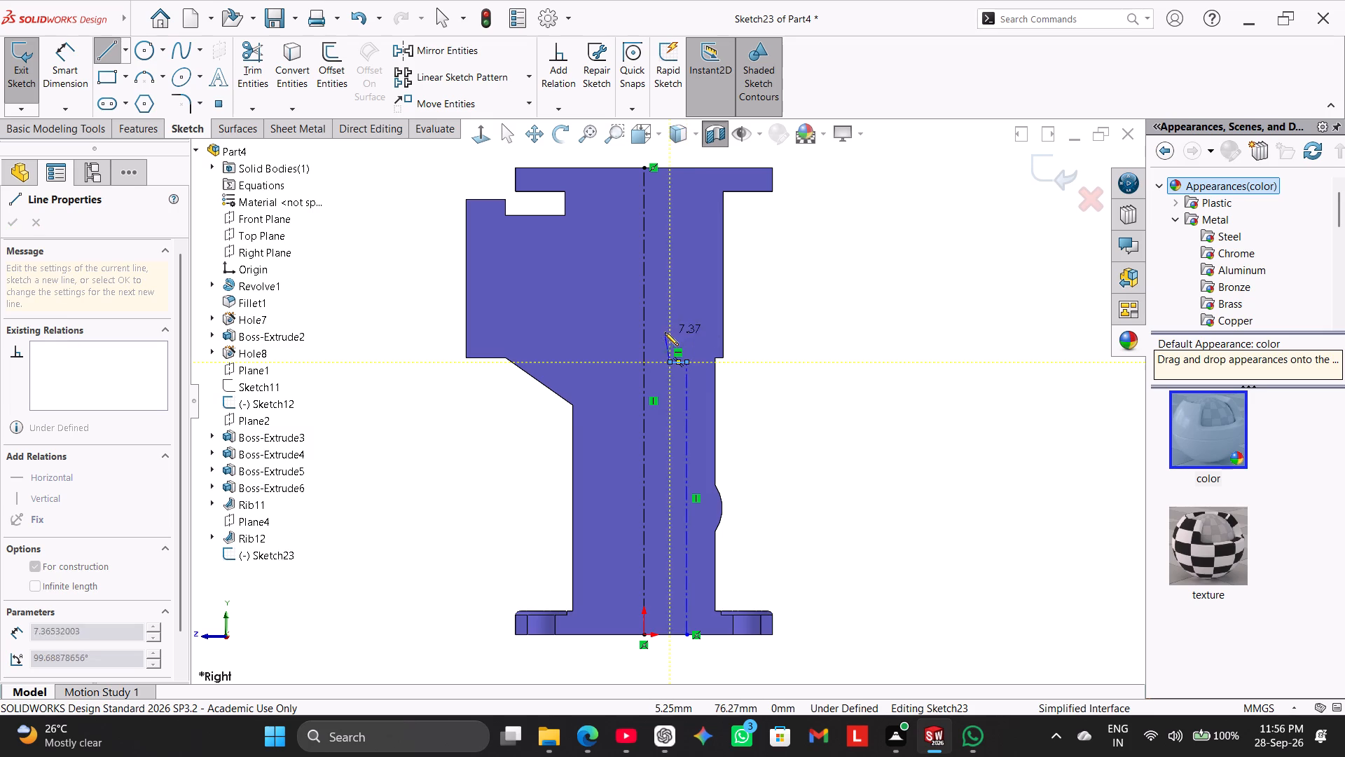
pyautogui.click(668, 322)
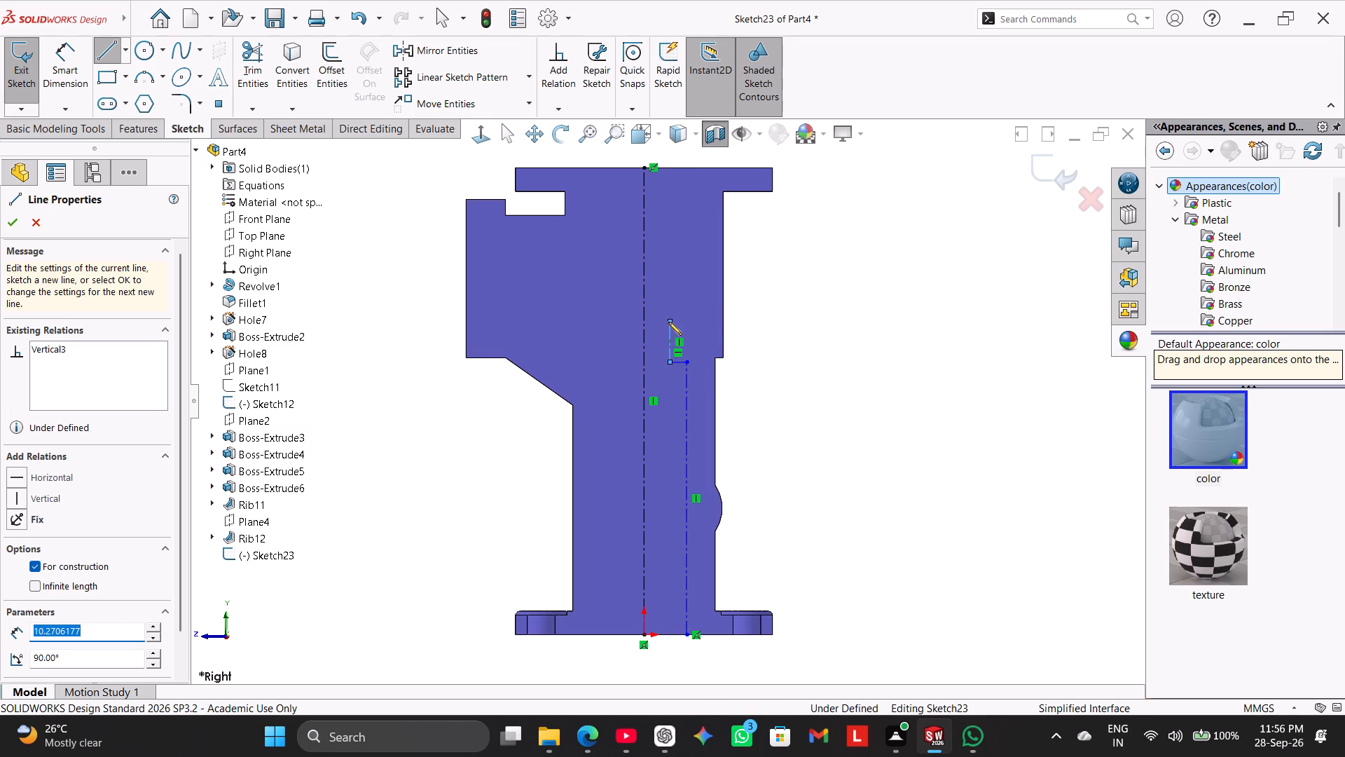
pyautogui.click(698, 319)
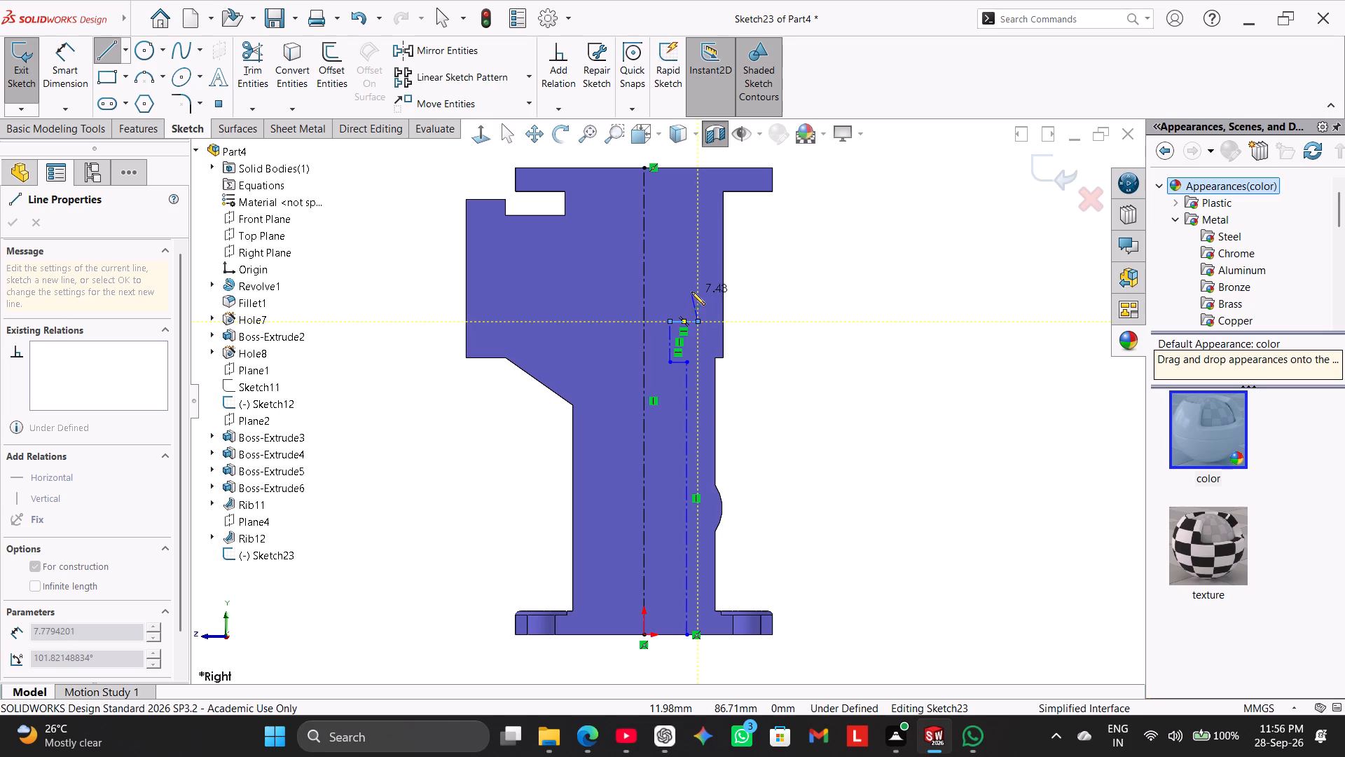
pyautogui.click(698, 173)
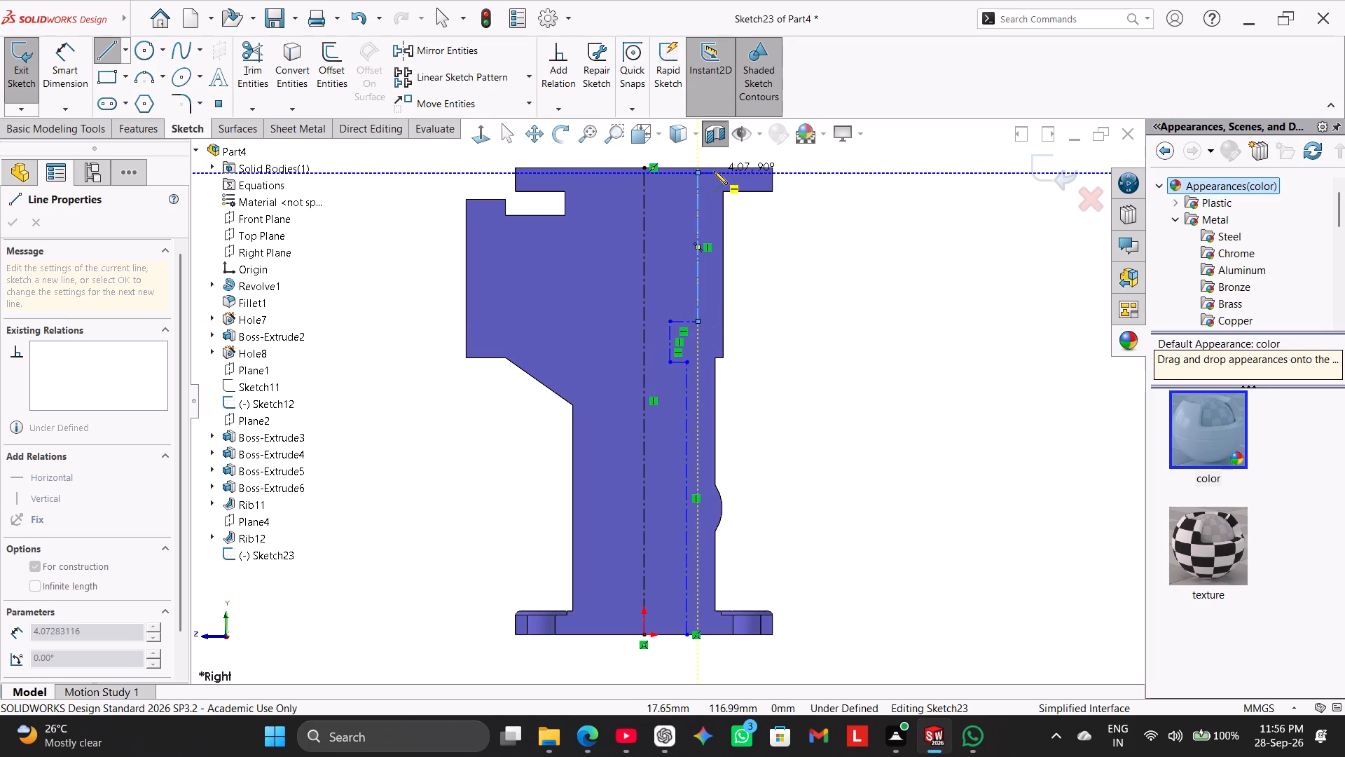
pyautogui.click(714, 171)
pyautogui.click(714, 166)
pyautogui.rightClick(778, 208)
pyautogui.click(807, 212)
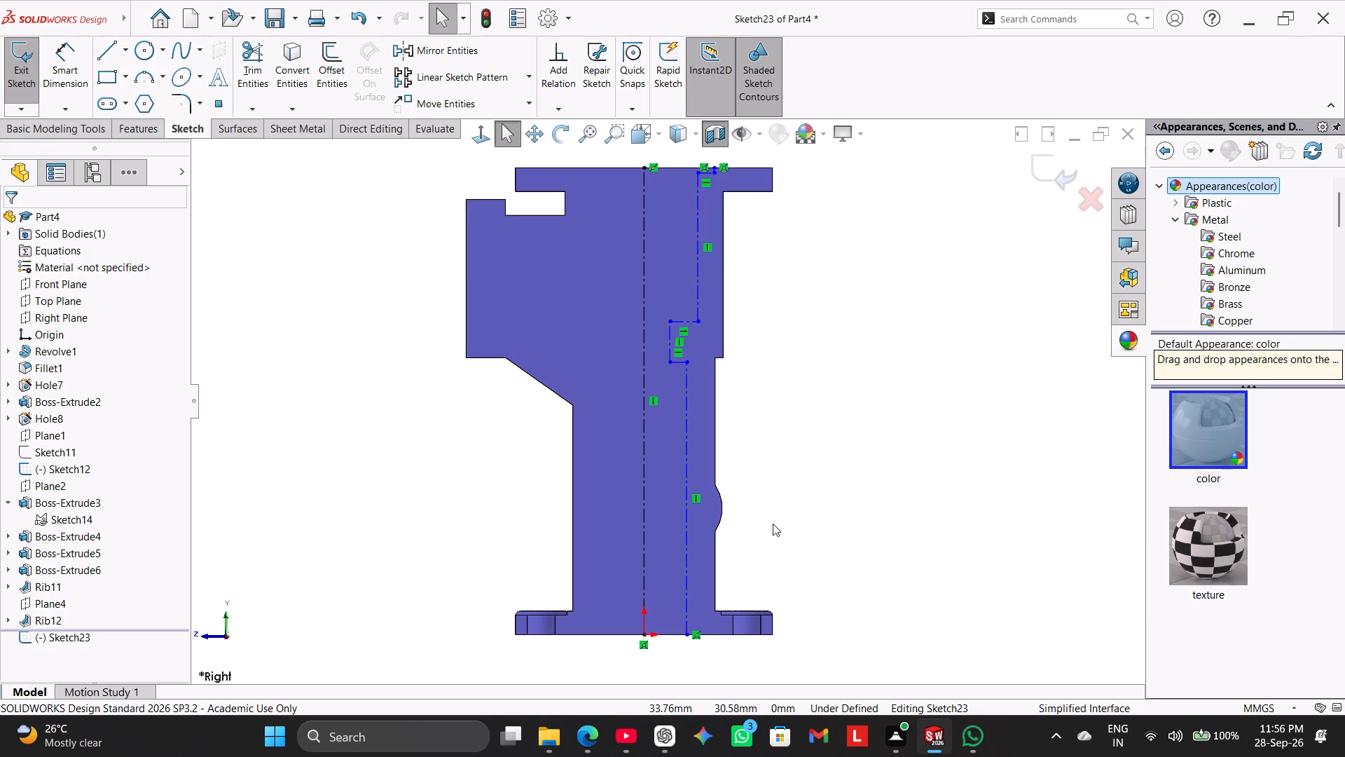
# Convert all seven lines of the stepped chain from construction geometry to solid sketch lines.
pyautogui.click(771, 501)
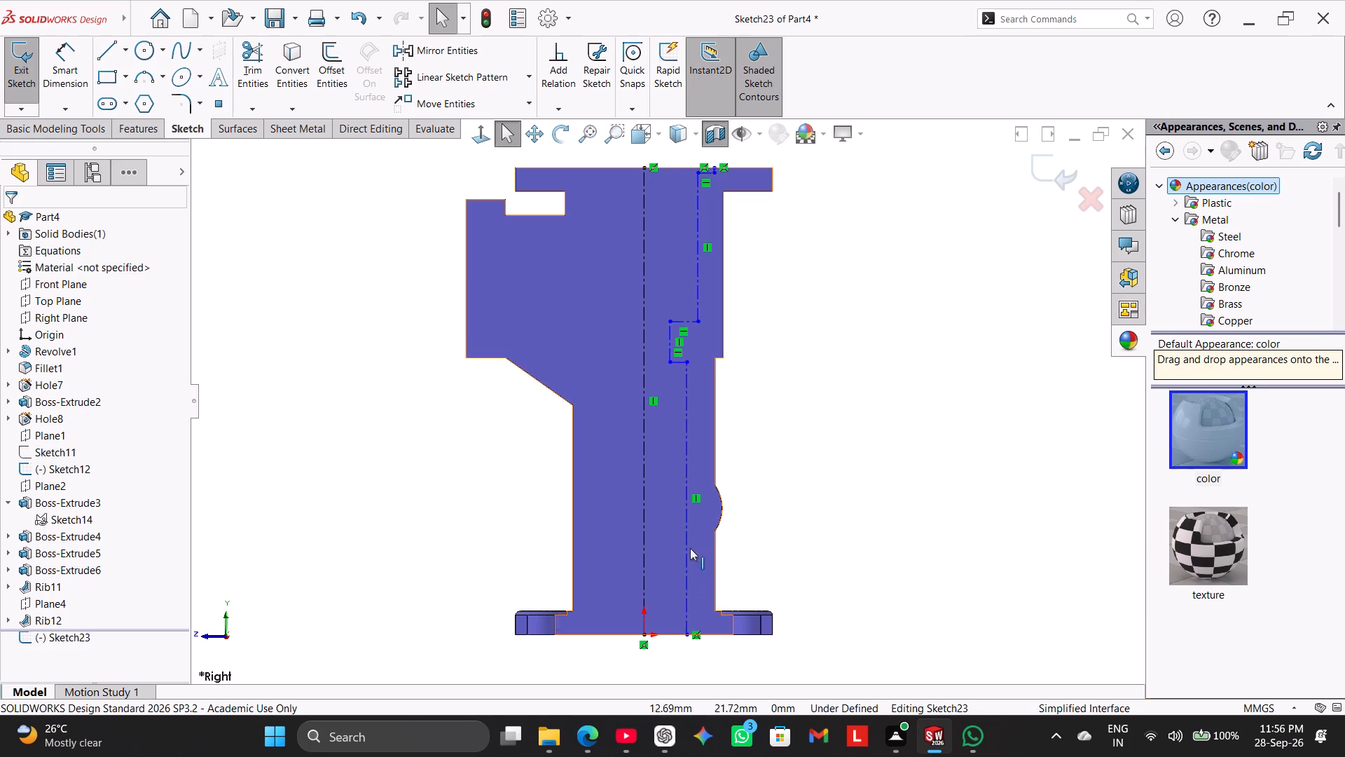
pyautogui.keyDown('ctrl'); pyautogui.rightClick(685, 547); pyautogui.keyUp('ctrl')
pyautogui.click(812, 280)
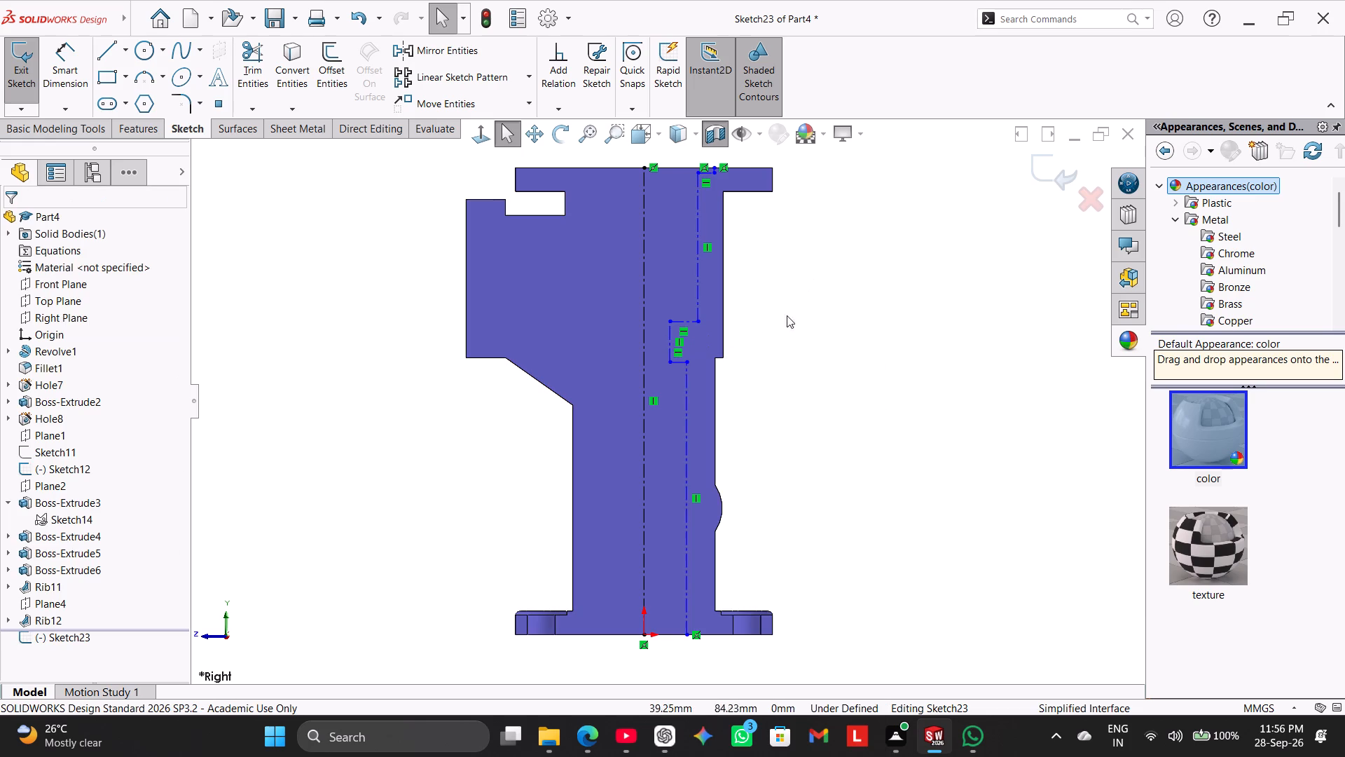
pyautogui.keyDown('ctrl'); pyautogui.click(684, 393); pyautogui.keyUp('ctrl')
pyautogui.keyDown('ctrl'); pyautogui.click(675, 358); pyautogui.keyUp('ctrl')
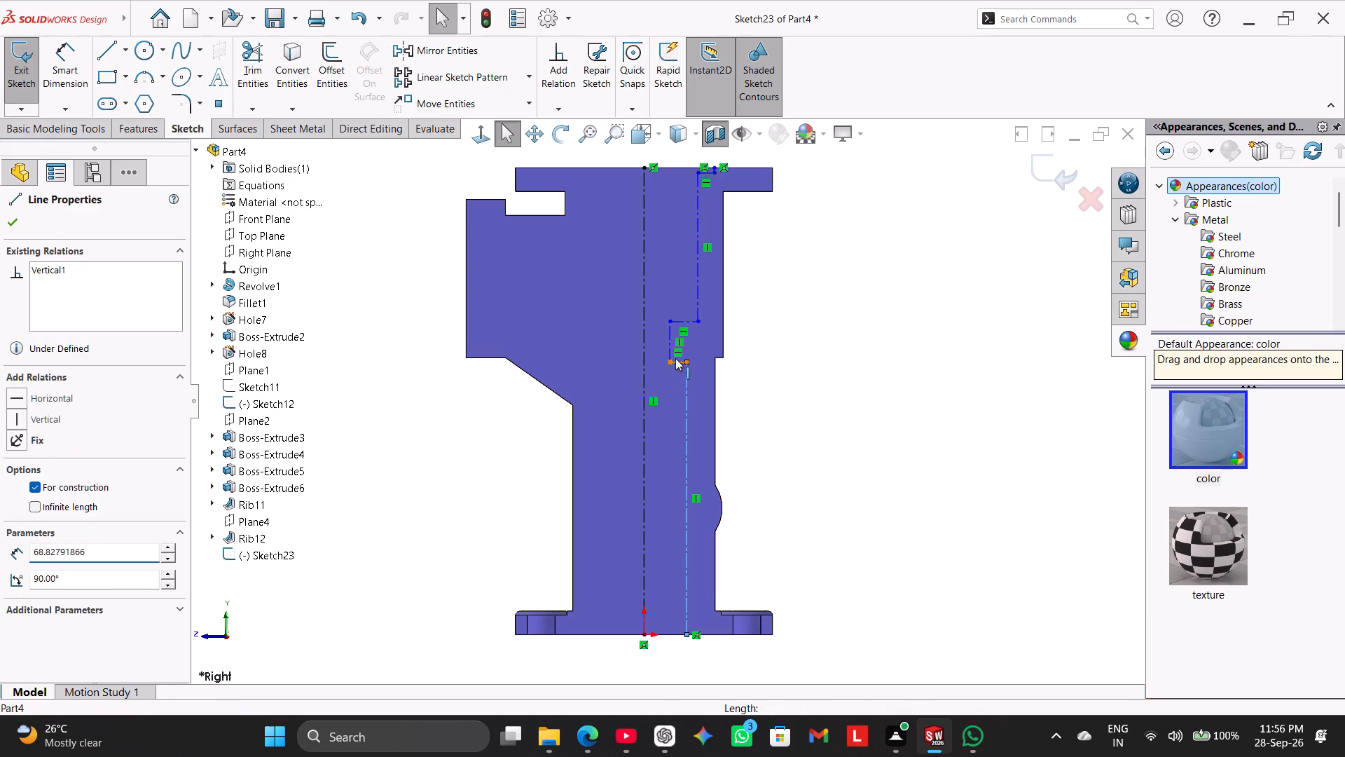
pyautogui.keyDown('ctrl'); pyautogui.click(668, 335); pyautogui.keyUp('ctrl')
pyautogui.keyDown('ctrl'); pyautogui.click(683, 320); pyautogui.keyUp('ctrl')
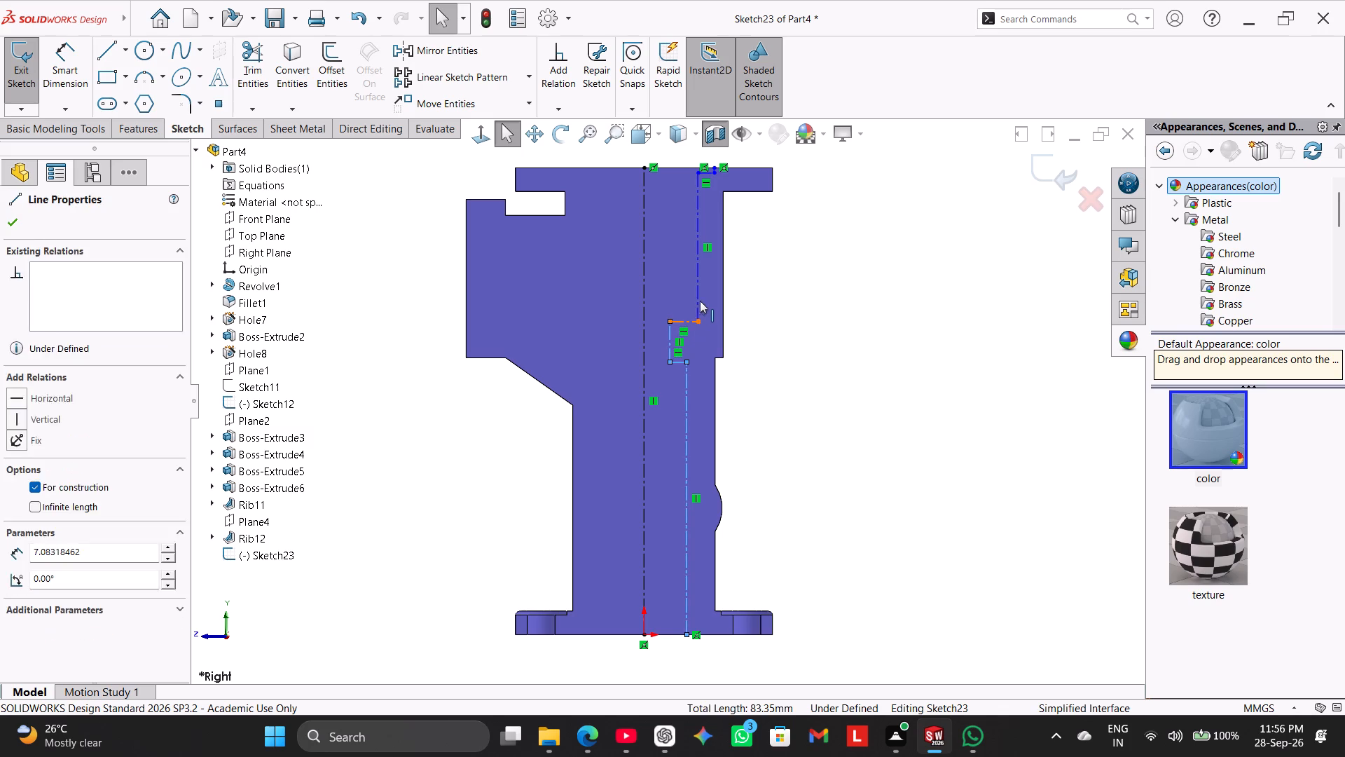
pyautogui.keyDown('ctrl'); pyautogui.click(701, 295); pyautogui.keyUp('ctrl')
pyautogui.keyDown('ctrl'); pyautogui.scroll(-6, 718, 199); pyautogui.keyUp('ctrl')
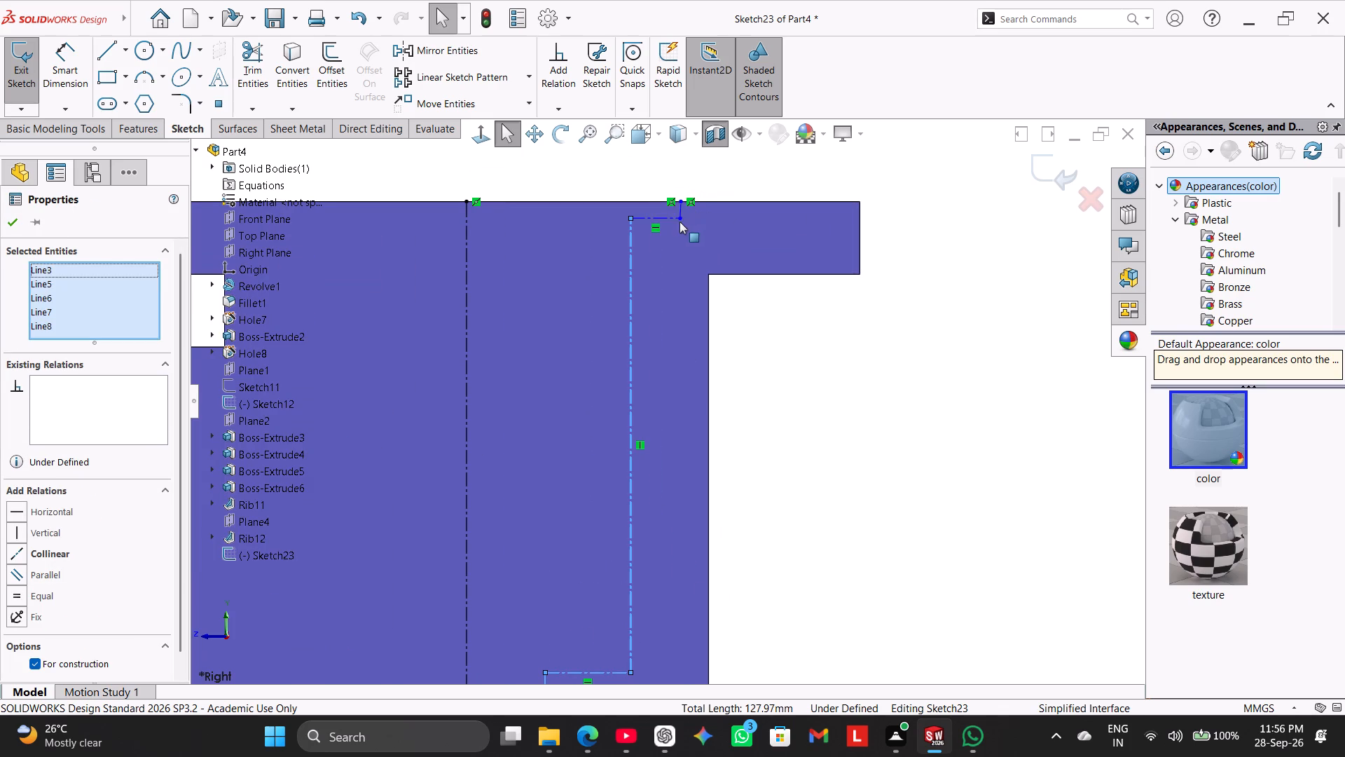
pyautogui.keyDown('ctrl'); pyautogui.click(668, 220); pyautogui.keyUp('ctrl')
pyautogui.keyDown('ctrl'); pyautogui.click(679, 206); pyautogui.keyUp('ctrl')
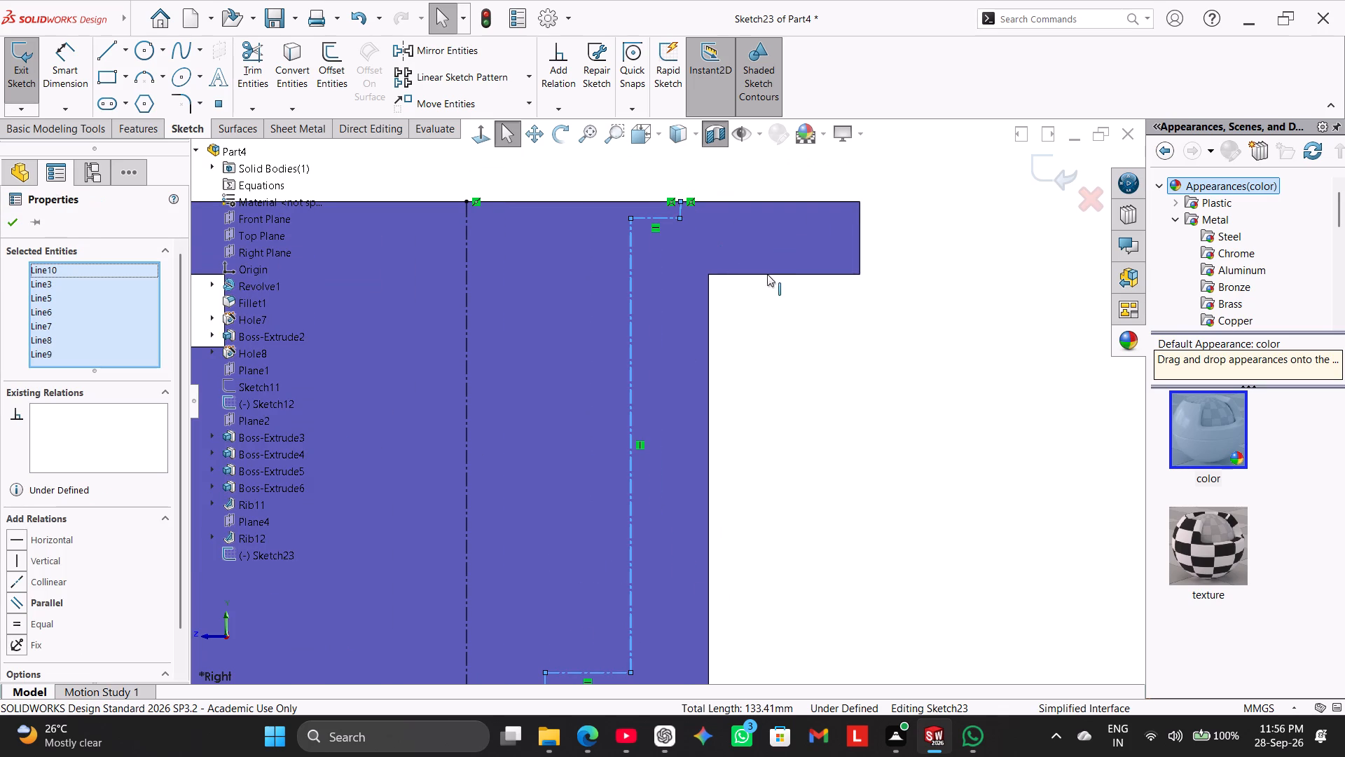
pyautogui.rightClick(766, 324)
pyautogui.click(798, 304)
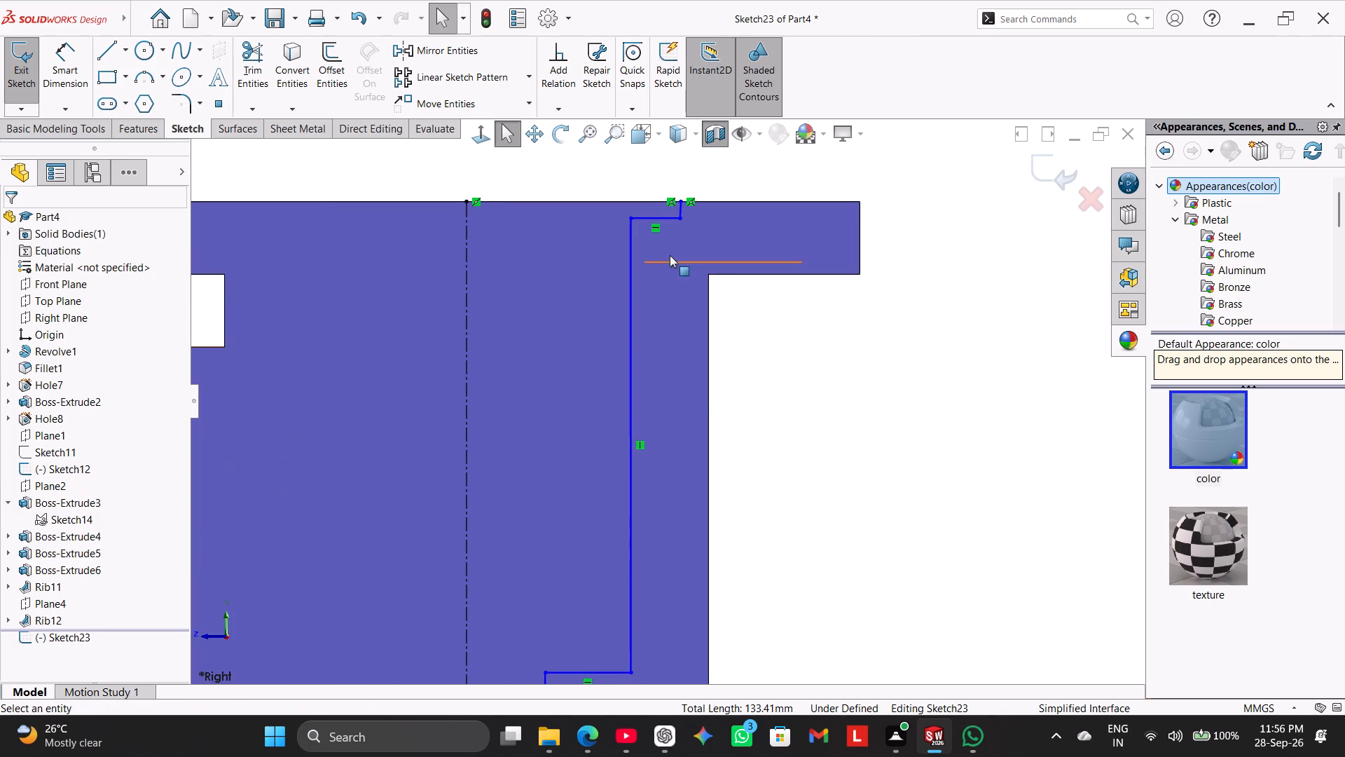
# Add a Vertical relation to the short uppermost line of the stepped profile at the top flange.
pyautogui.scroll(-4, 688, 221)
pyautogui.rightClick(664, 244)
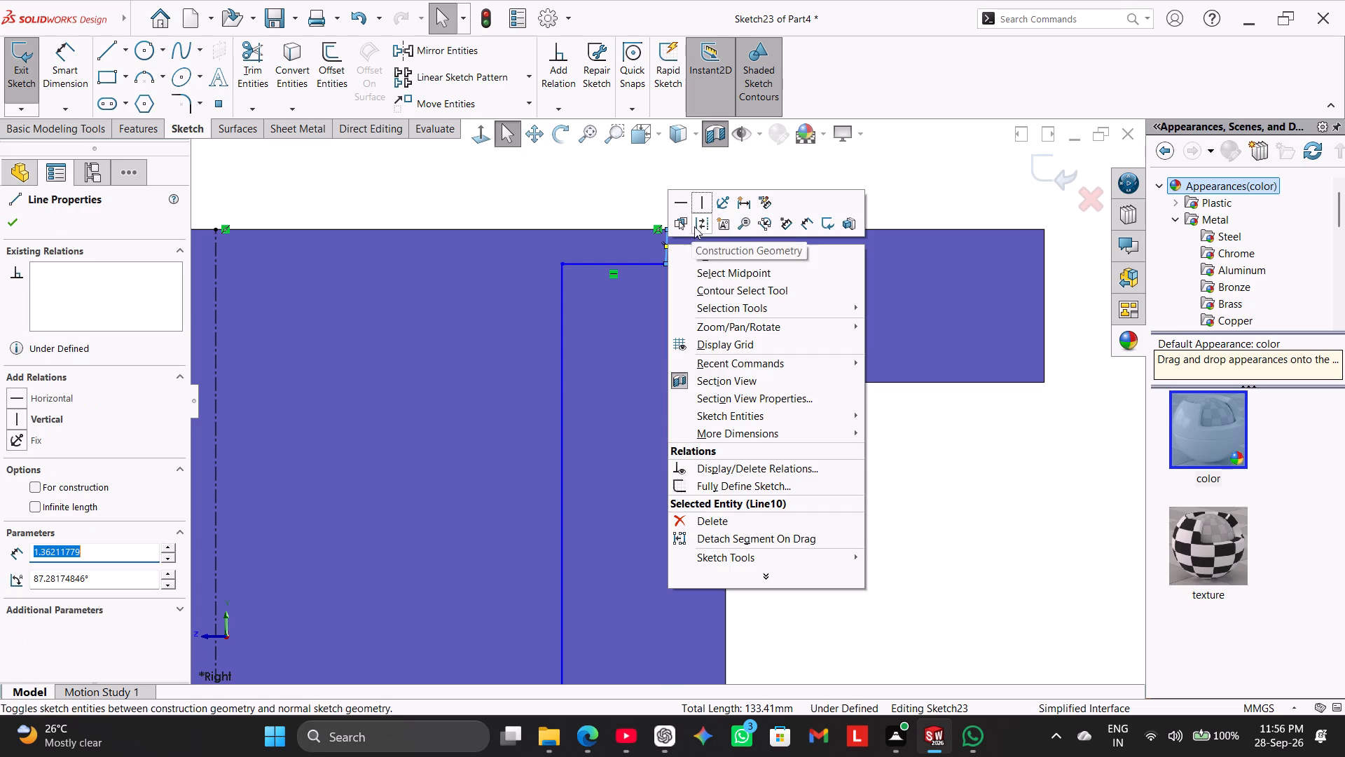
pyautogui.click(699, 200)
# Draw a solid horizontal line from the stepped profile's lower end to the origin along the base's bottom edge.
pyautogui.scroll(12, 745, 348)
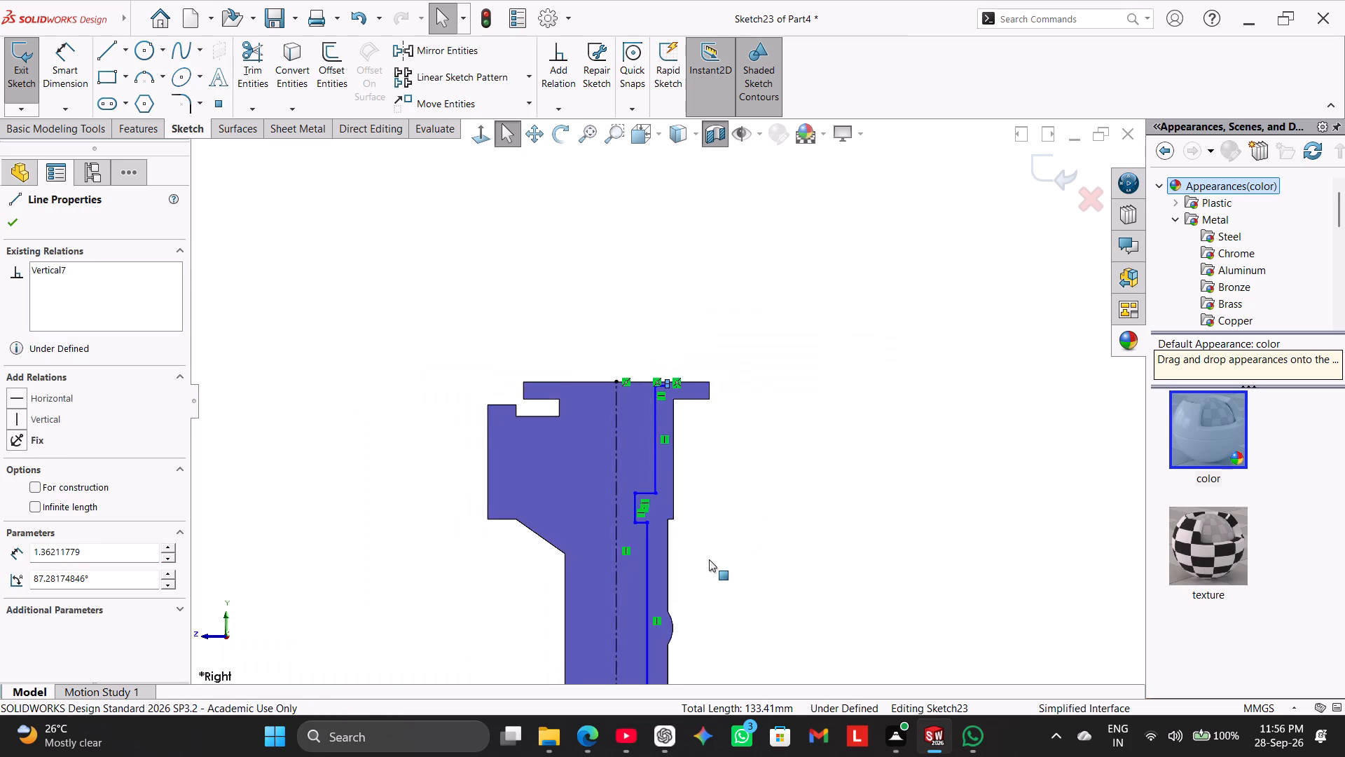
pyautogui.scroll(2, 709, 559)
pyautogui.scroll(-4, 702, 575)
pyautogui.scroll(1, 616, 545)
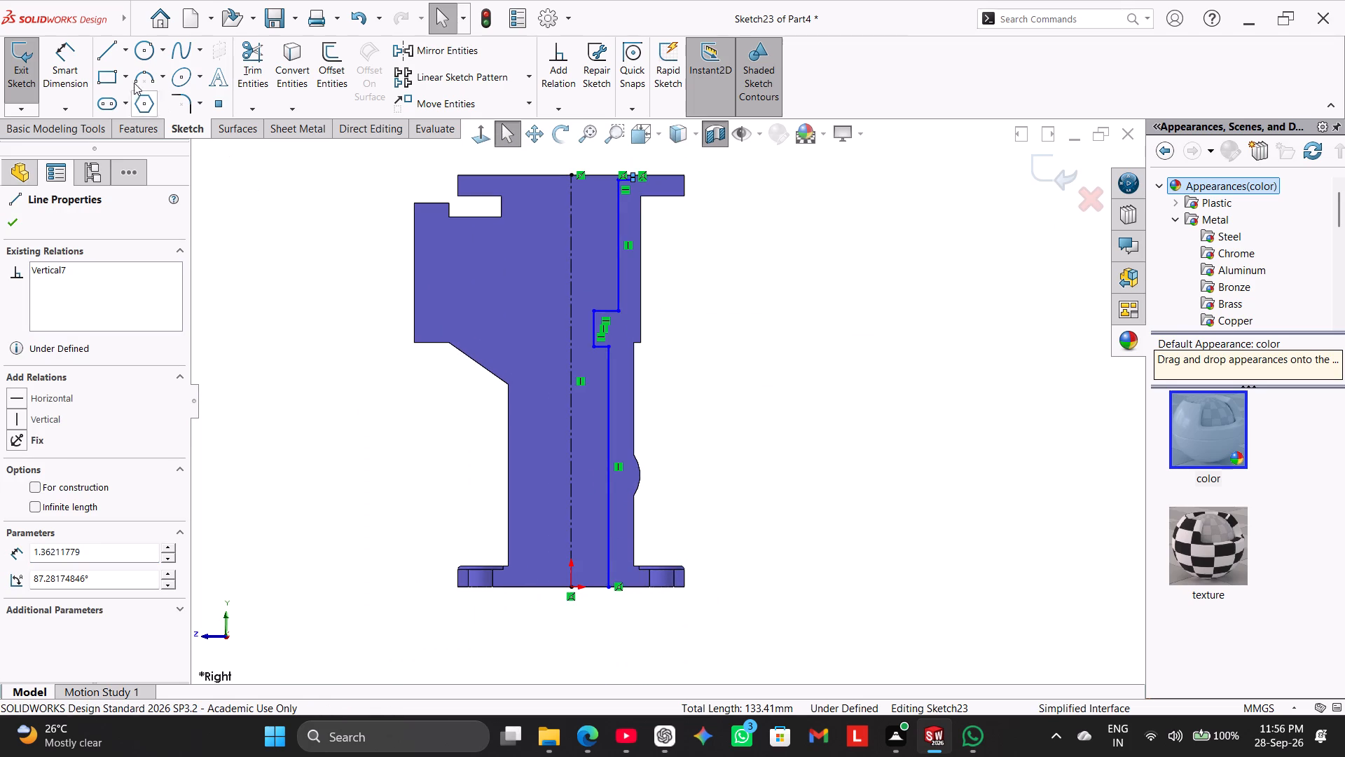
pyautogui.moveTo(106, 55); pyautogui.dragTo(113, 57)
pyautogui.scroll(-3, 585, 520)
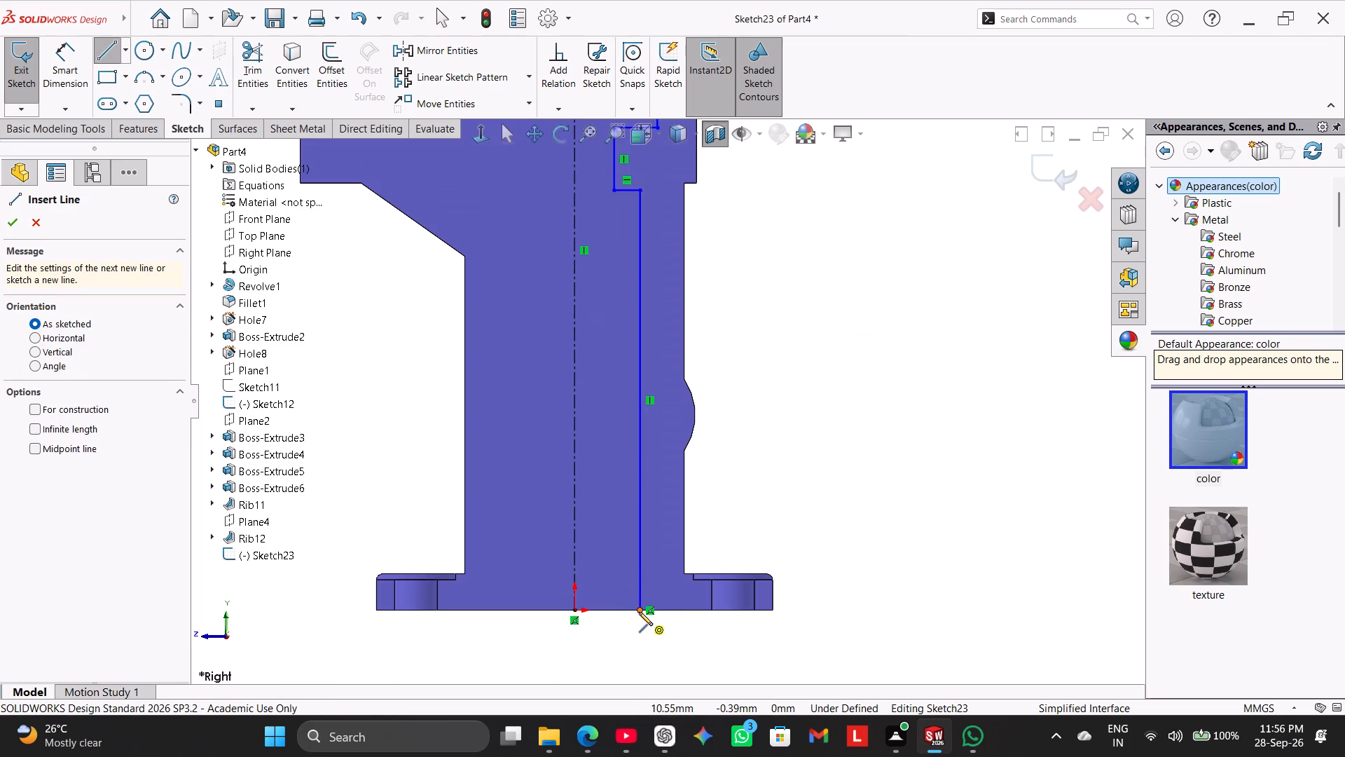
pyautogui.click(638, 612)
pyautogui.click(577, 610)
pyautogui.rightClick(868, 391)
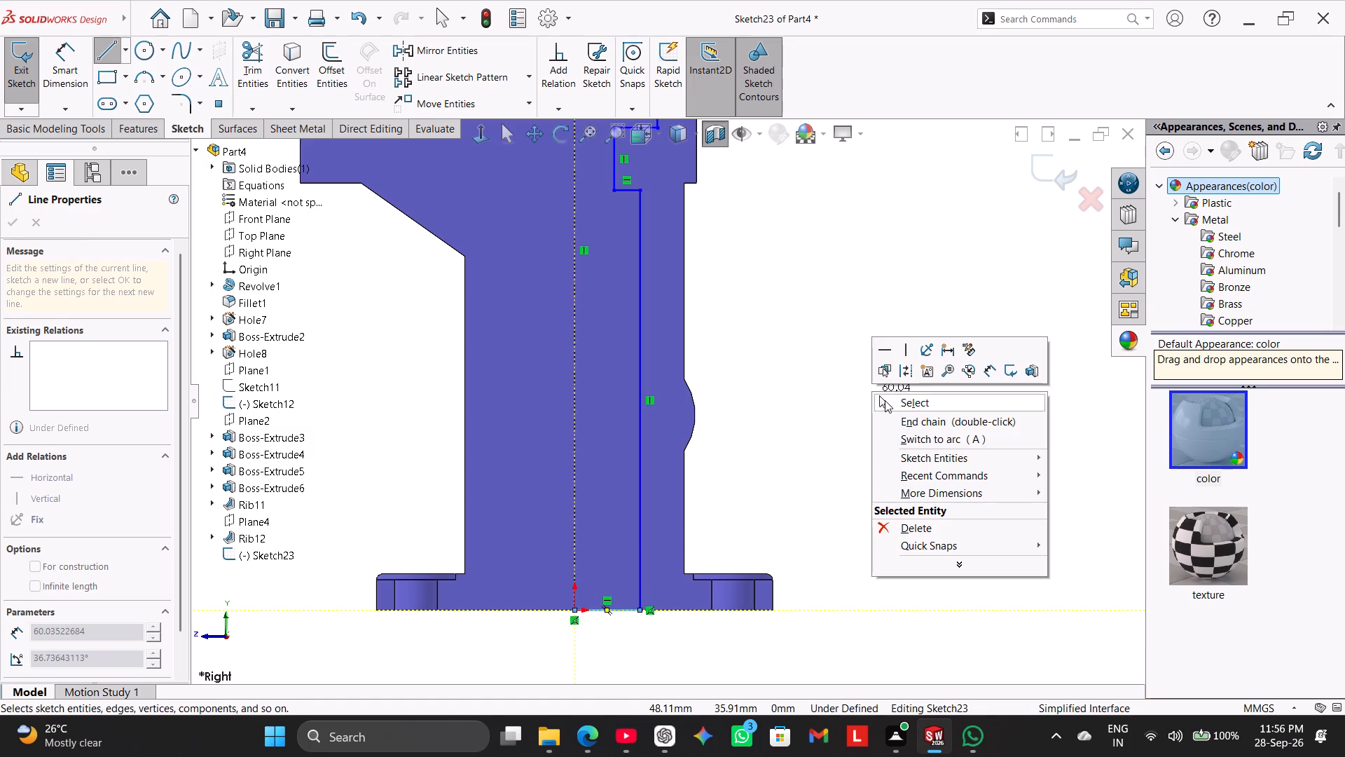
pyautogui.click(887, 400)
# Draw a solid horizontal line from the stepped profile's upper end to the centerline's top endpoint, closing the top.
pyautogui.scroll(5, 639, 407)
pyautogui.scroll(-4, 626, 293)
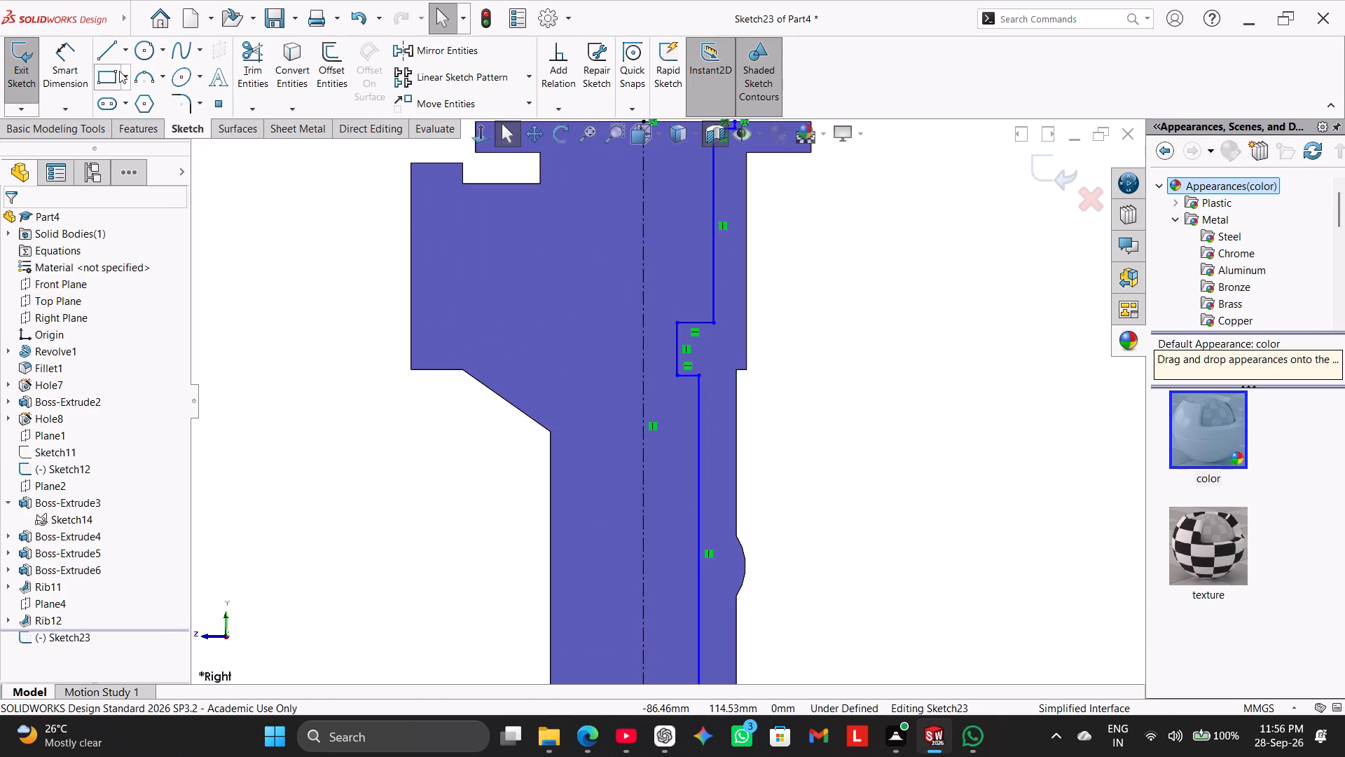
pyautogui.click(107, 57)
pyautogui.scroll(-4, 575, 170)
pyautogui.scroll(-1, 810, 199)
pyautogui.scroll(4, 822, 196)
pyautogui.scroll(-4, 836, 189)
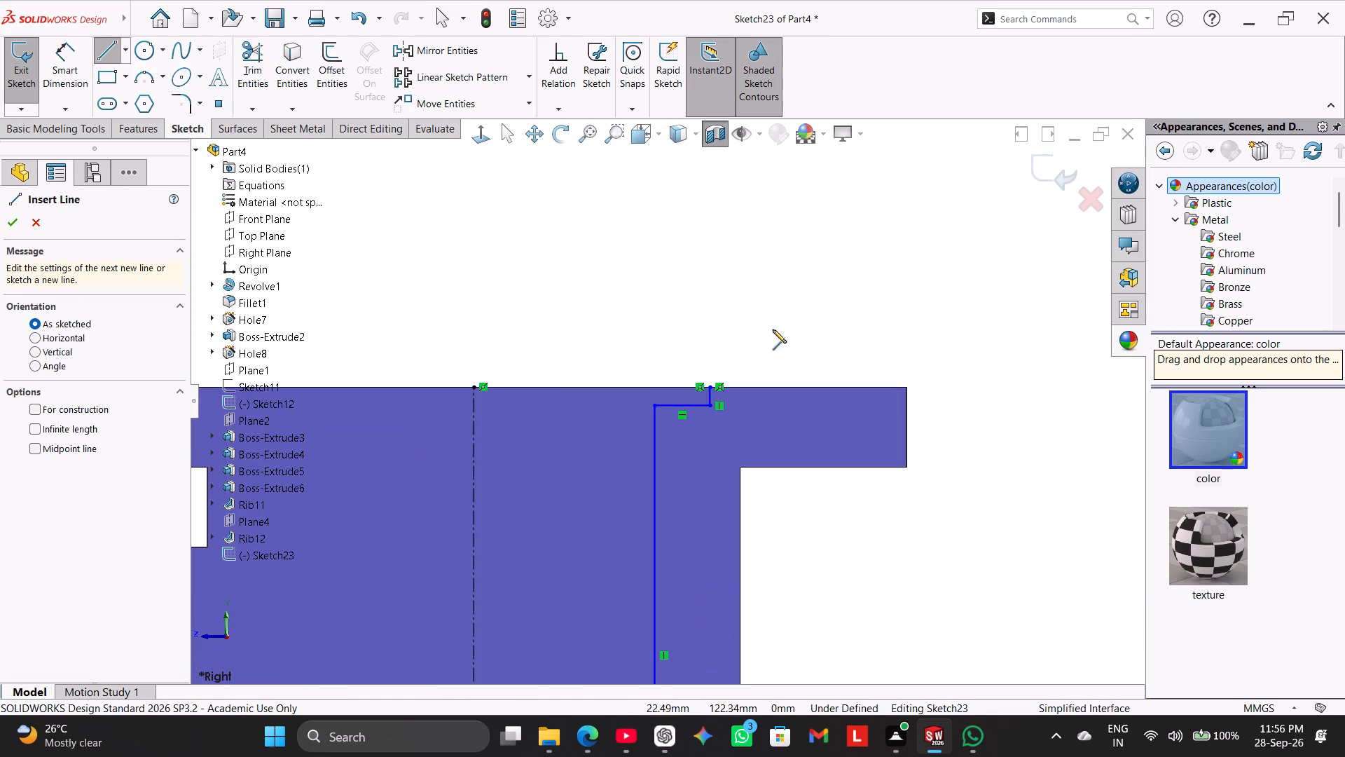
pyautogui.click(710, 387)
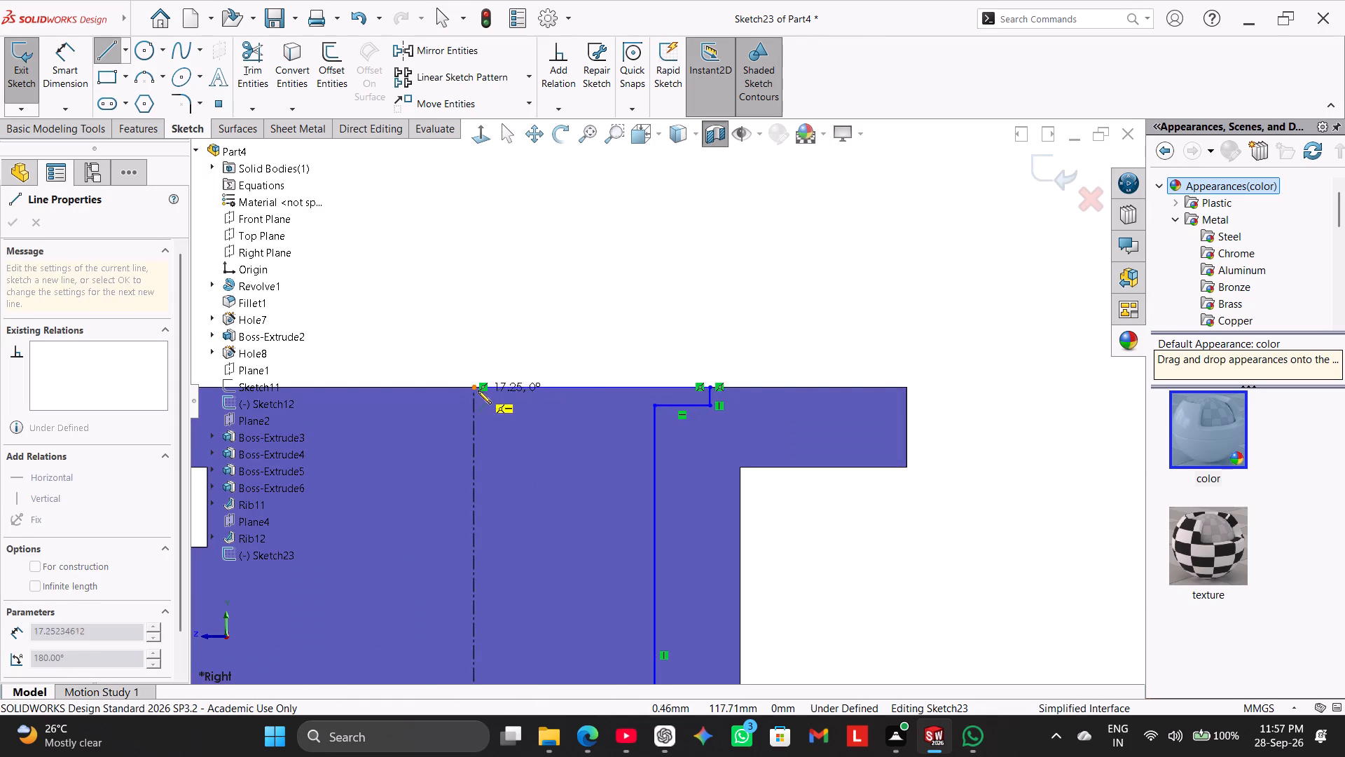
pyautogui.click(474, 387)
pyautogui.rightClick(517, 278)
pyautogui.click(553, 293)
# Dimension the lower bore's long vertical line about the centerline as a 26 mm diameter, placed below the base.
pyautogui.scroll(6, 588, 430)
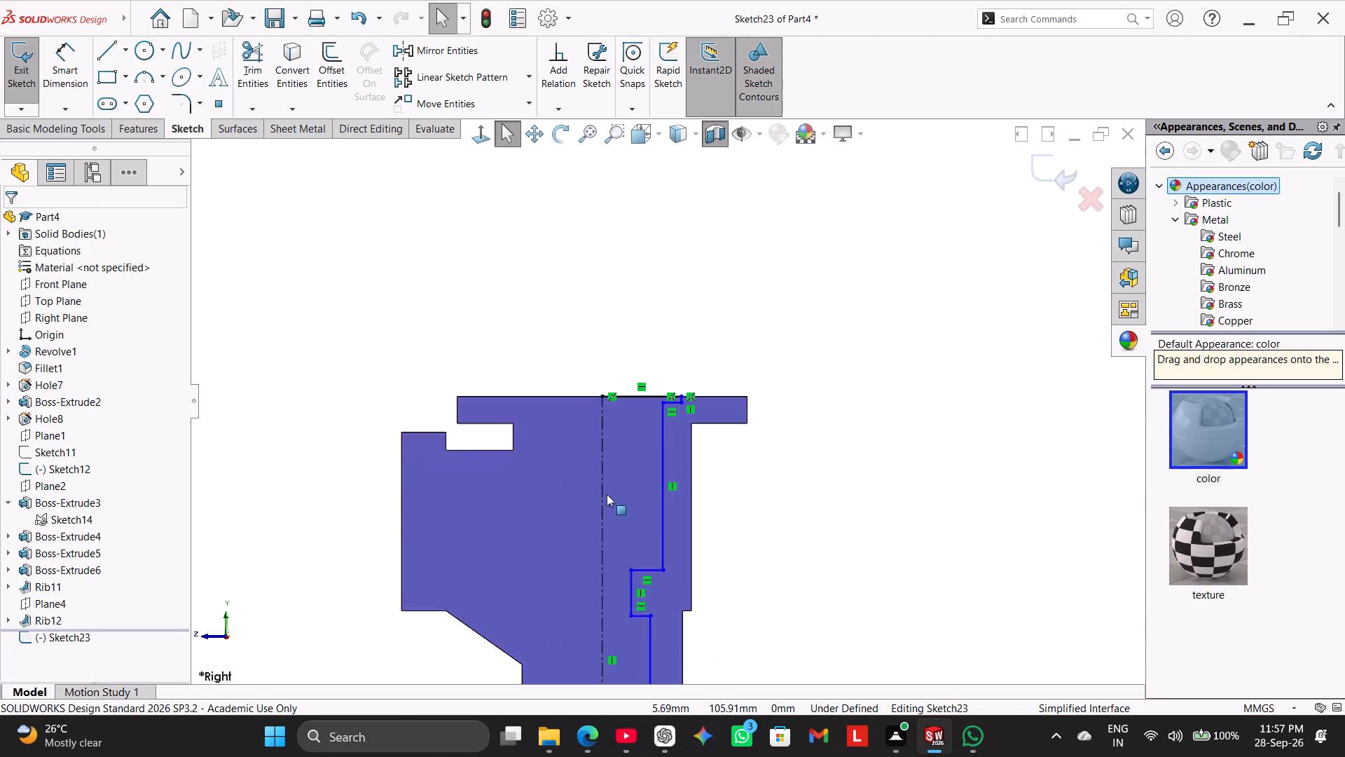
pyautogui.scroll(4, 607, 494)
pyautogui.scroll(-2, 689, 592)
pyautogui.scroll(4, 685, 599)
pyautogui.scroll(-2, 681, 605)
pyautogui.scroll(-3, 653, 514)
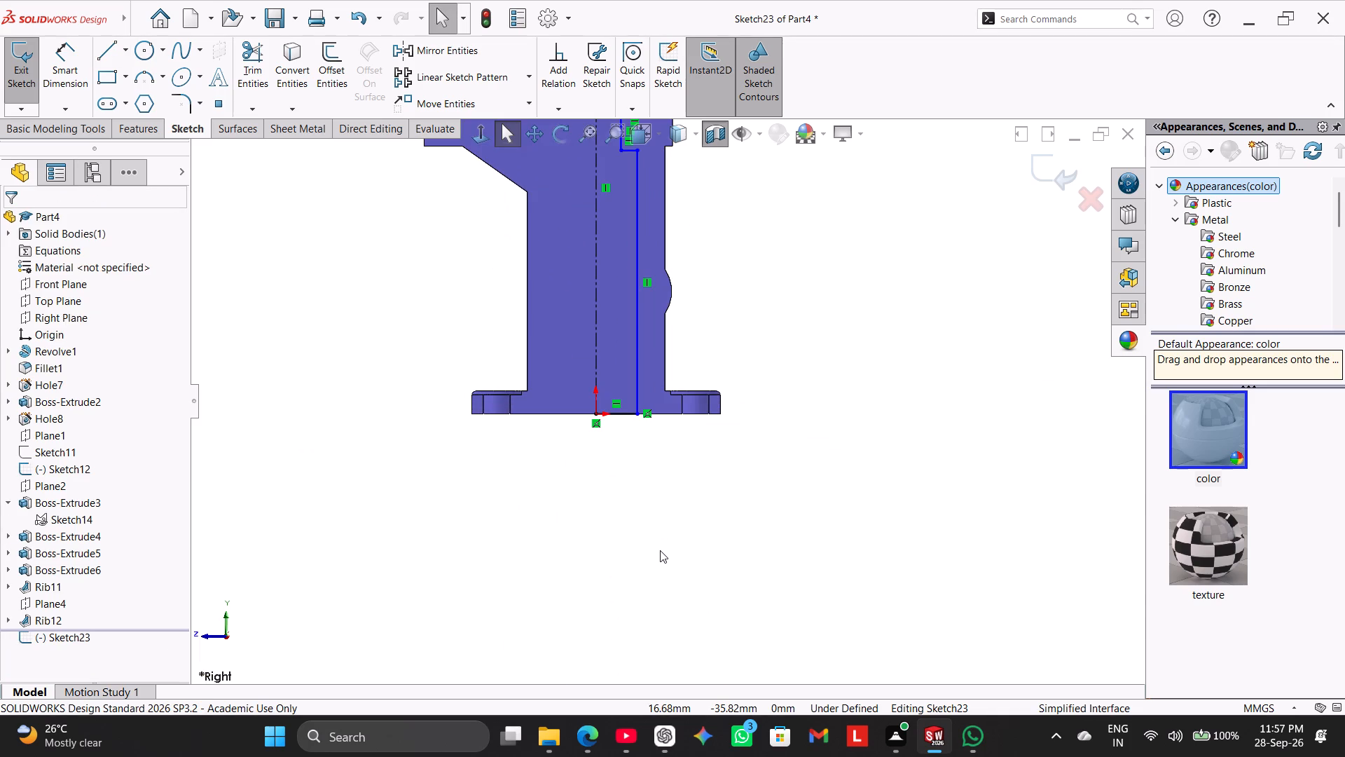
pyautogui.click(76, 67)
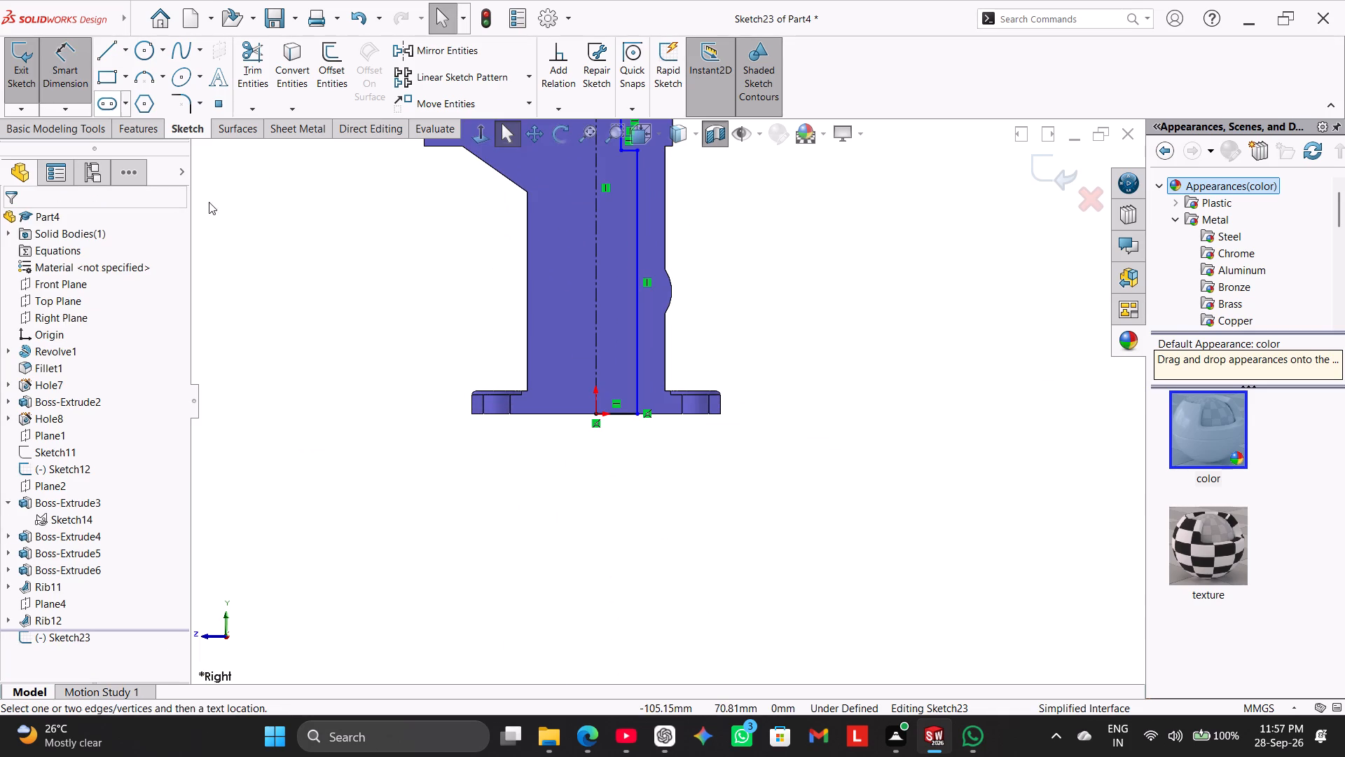
pyautogui.click(637, 314)
pyautogui.click(597, 313)
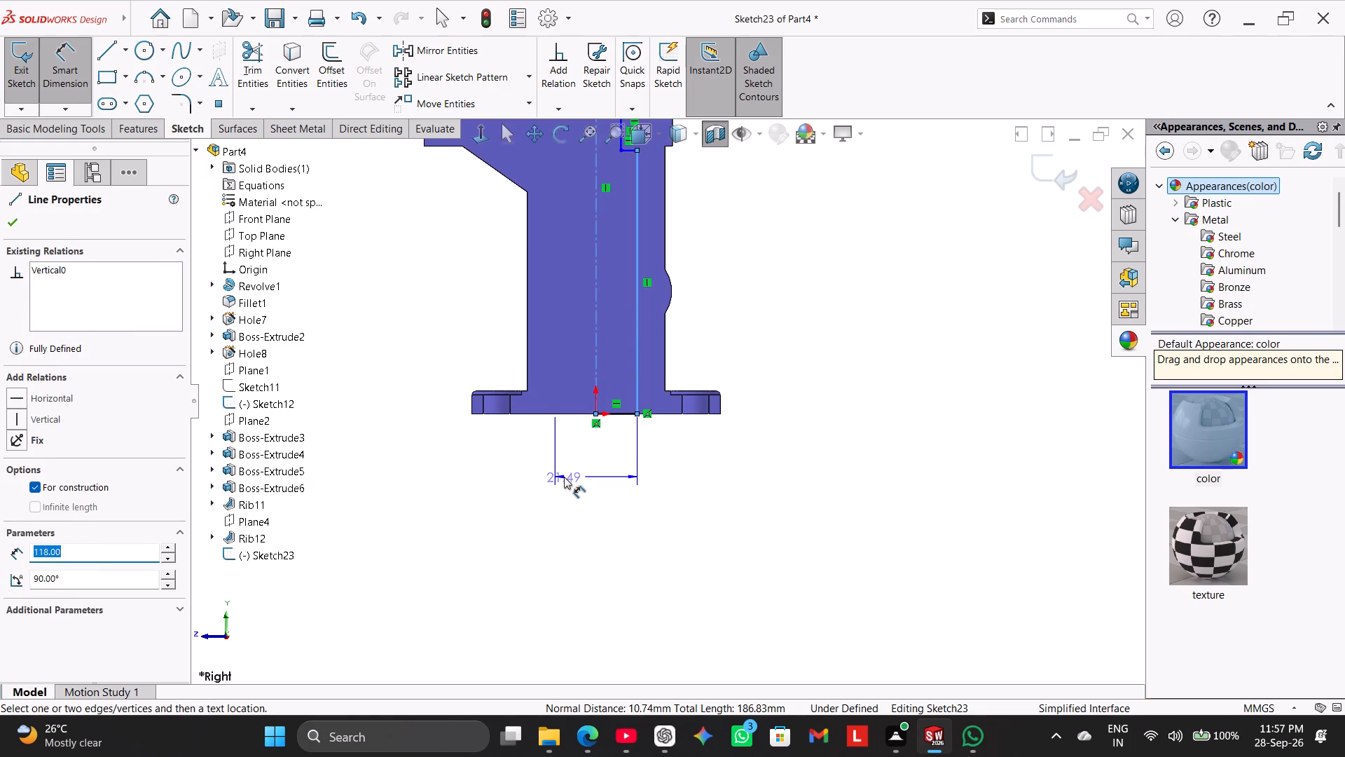
pyautogui.click(564, 477)
pyautogui.write('26')
pyautogui.press('Return')
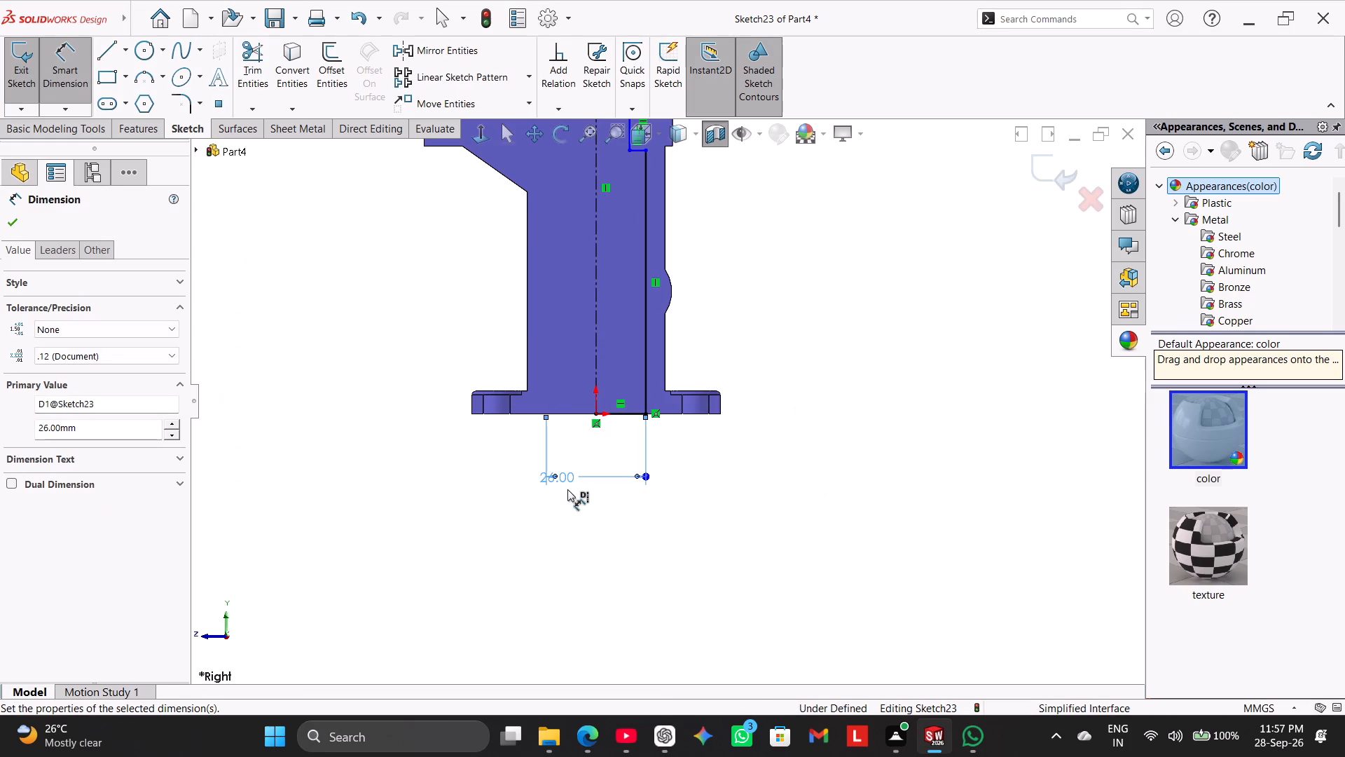
# Dimension the narrow middle step's vertical line about the centerline as a 20 mm diameter.
pyautogui.scroll(2, 681, 382)
pyautogui.scroll(-2, 705, 371)
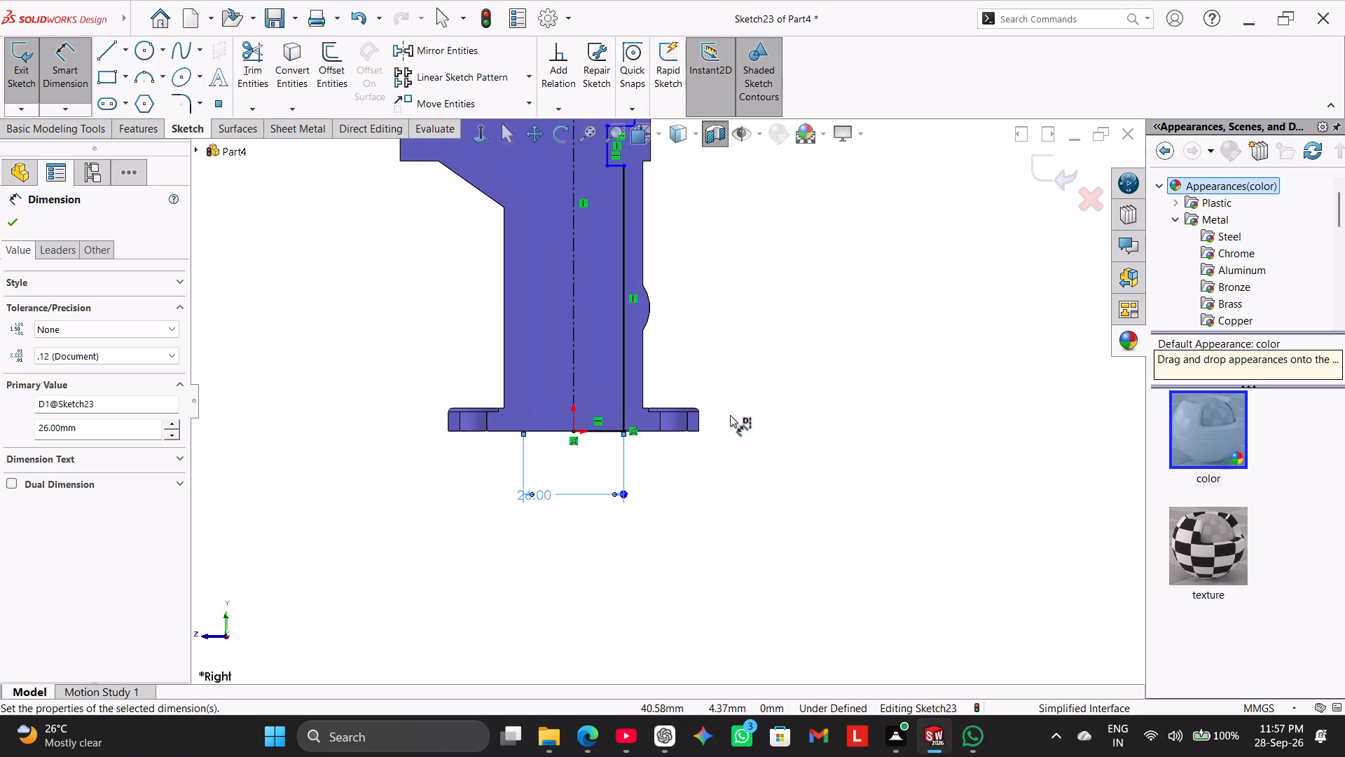
pyautogui.scroll(2, 712, 397)
pyautogui.scroll(-3, 634, 243)
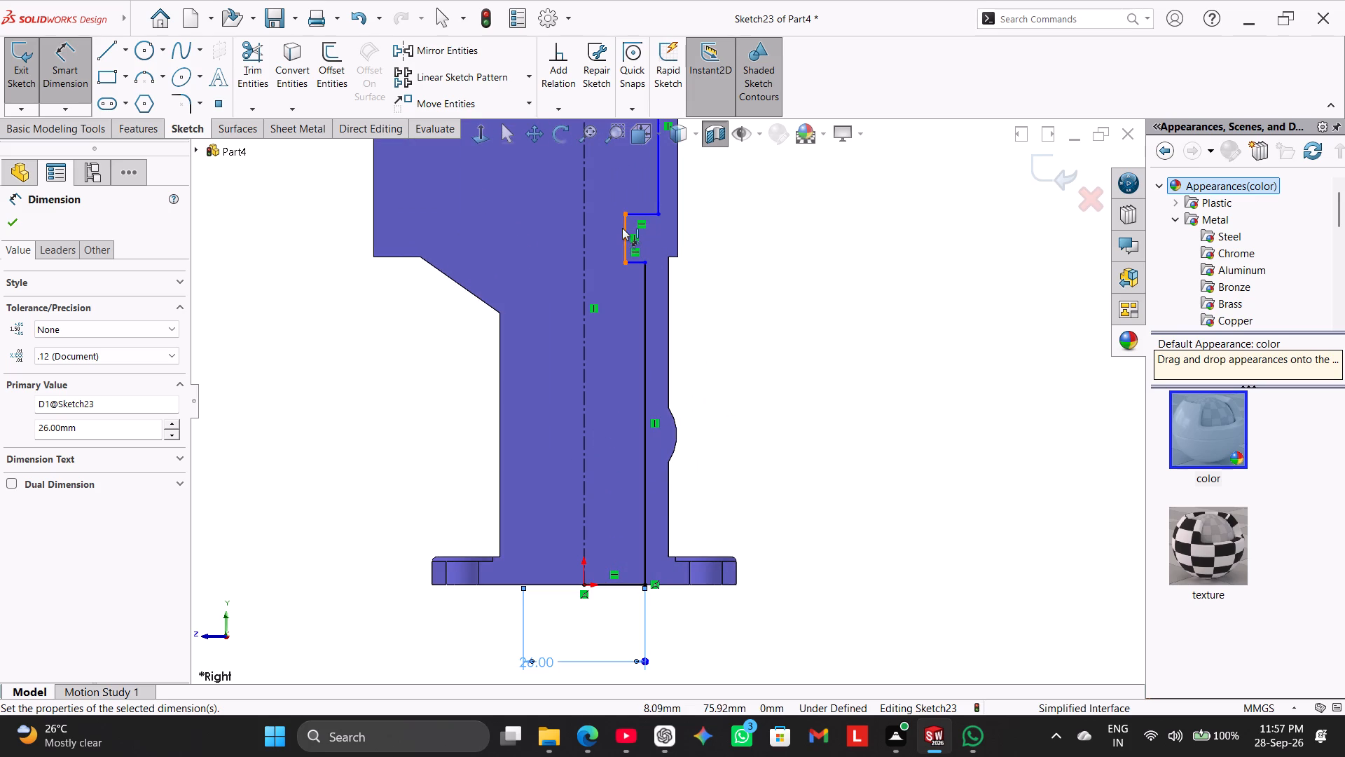
pyautogui.click(623, 229)
pyautogui.click(584, 231)
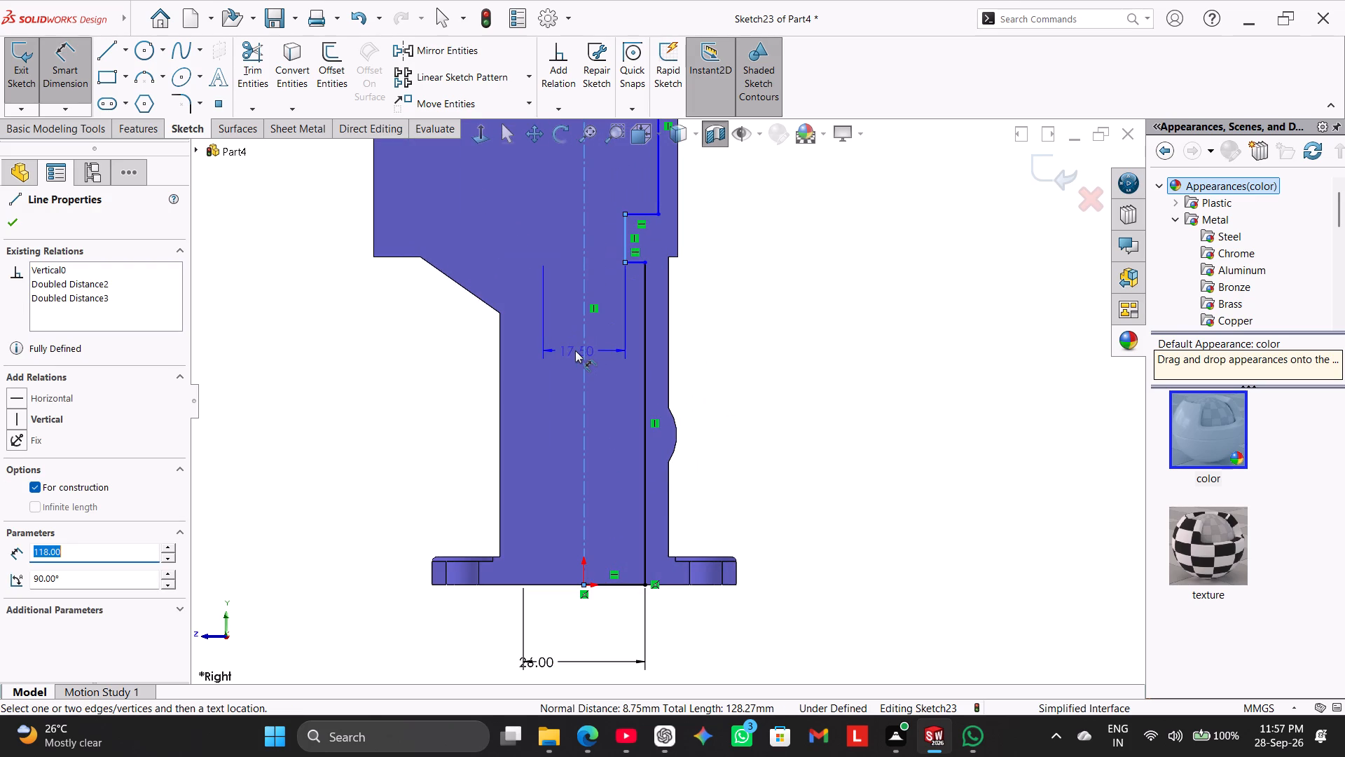
pyautogui.click(575, 350)
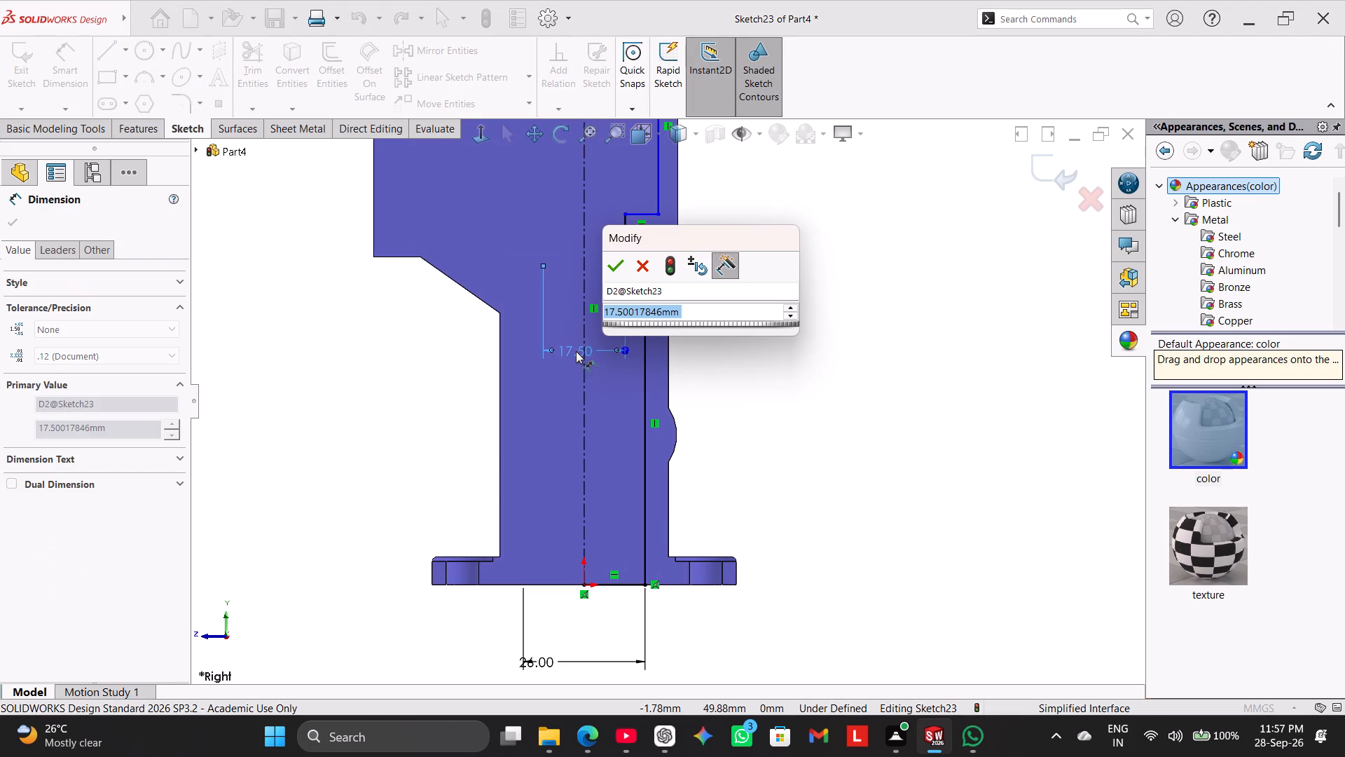
pyautogui.write('20')
pyautogui.press('Return')
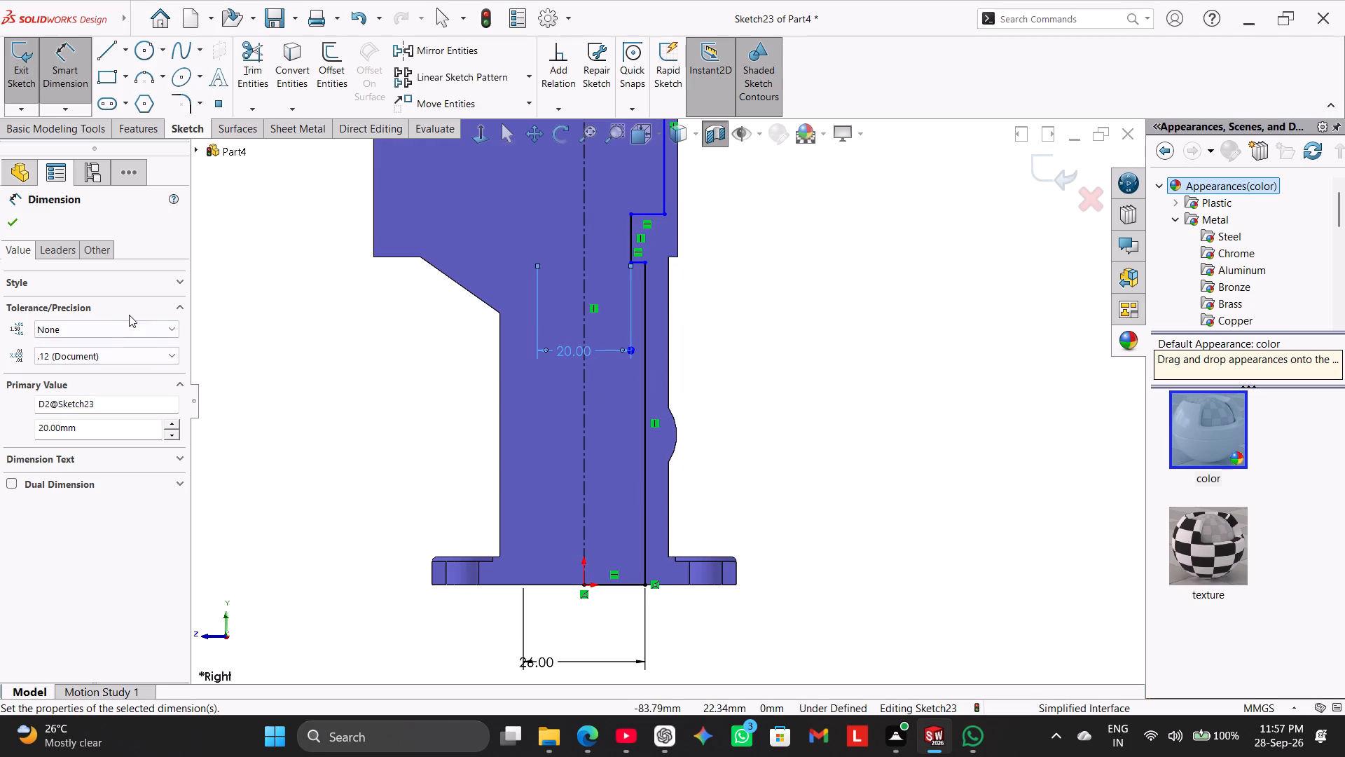
# Apply a user-defined Fit tolerance with hole fit H8 to the middle step's 20 mm diameter dimension.
pyautogui.click(131, 321)
pyautogui.click(139, 423)
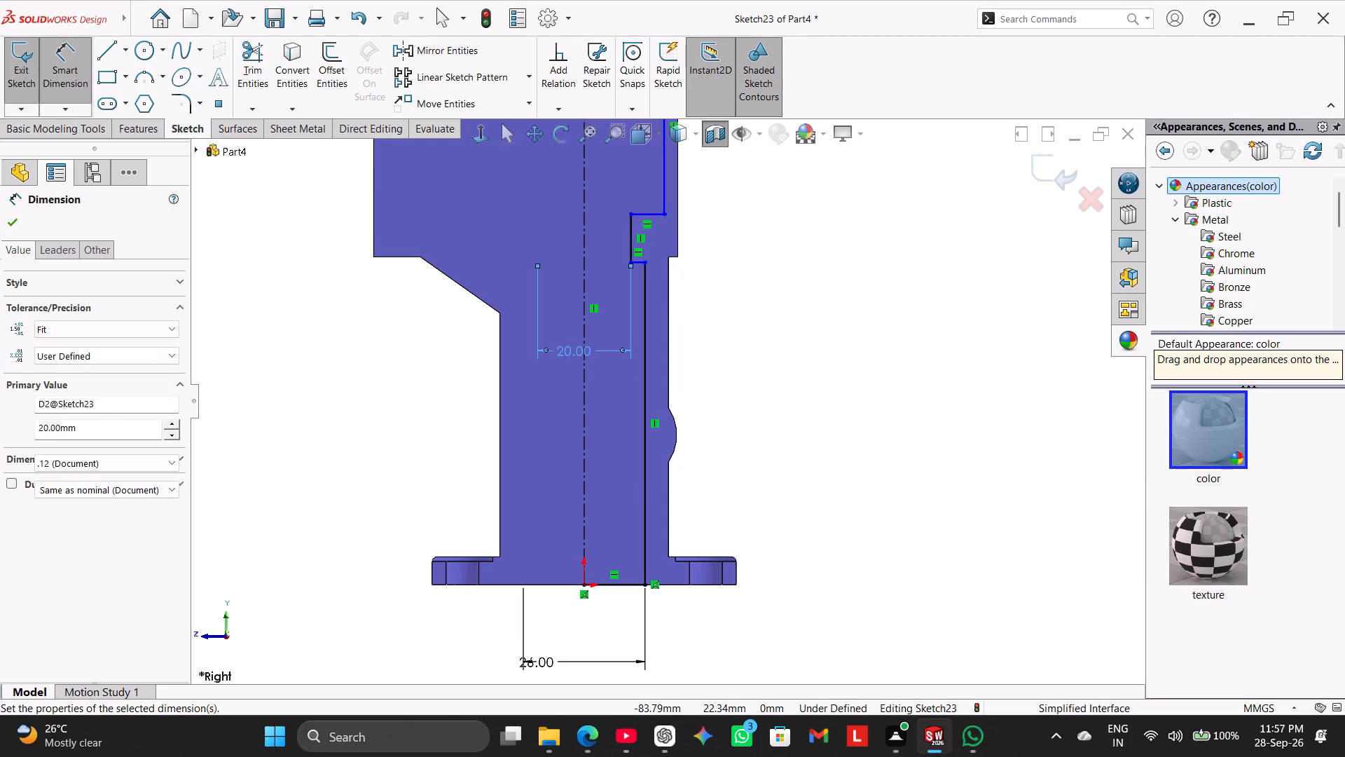
pyautogui.click(118, 383)
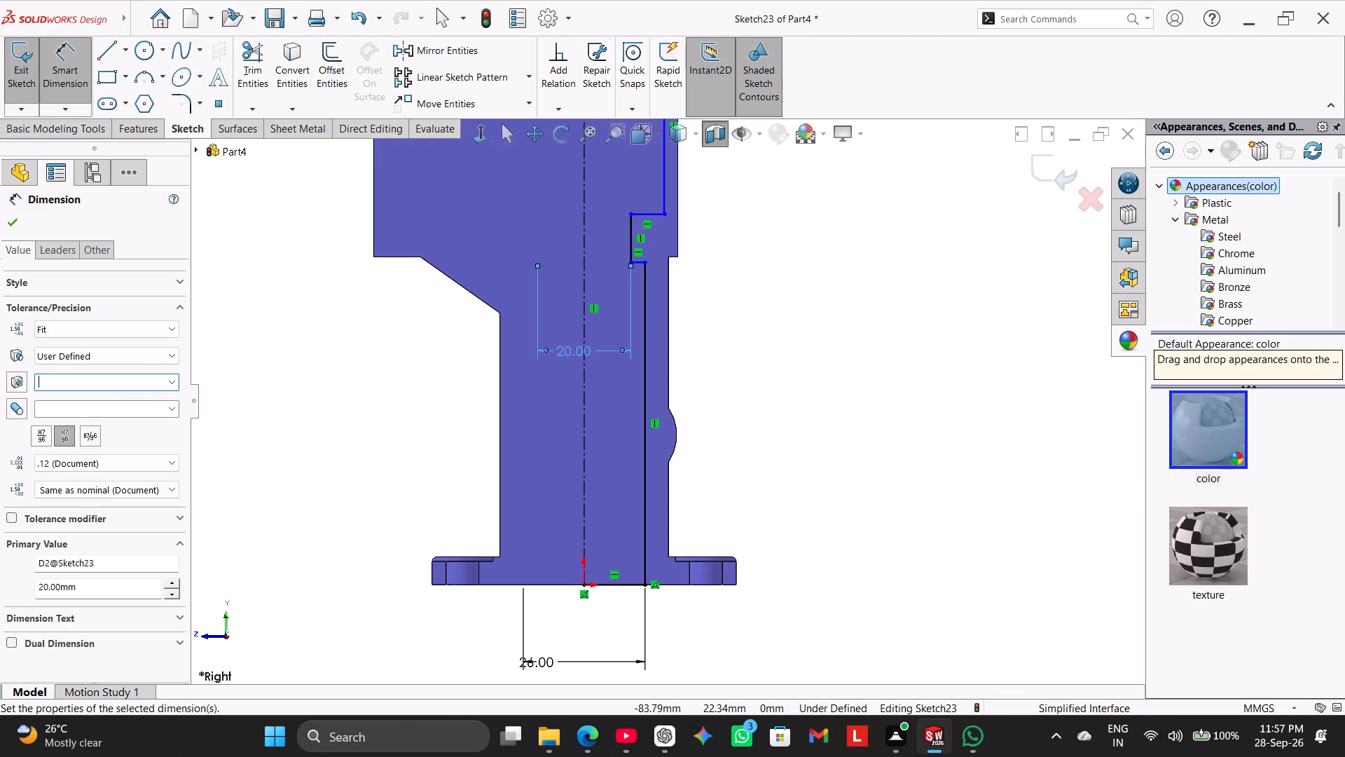
pyautogui.hotkey('shift', 'h')
pyautogui.hotkey('shift', '*')
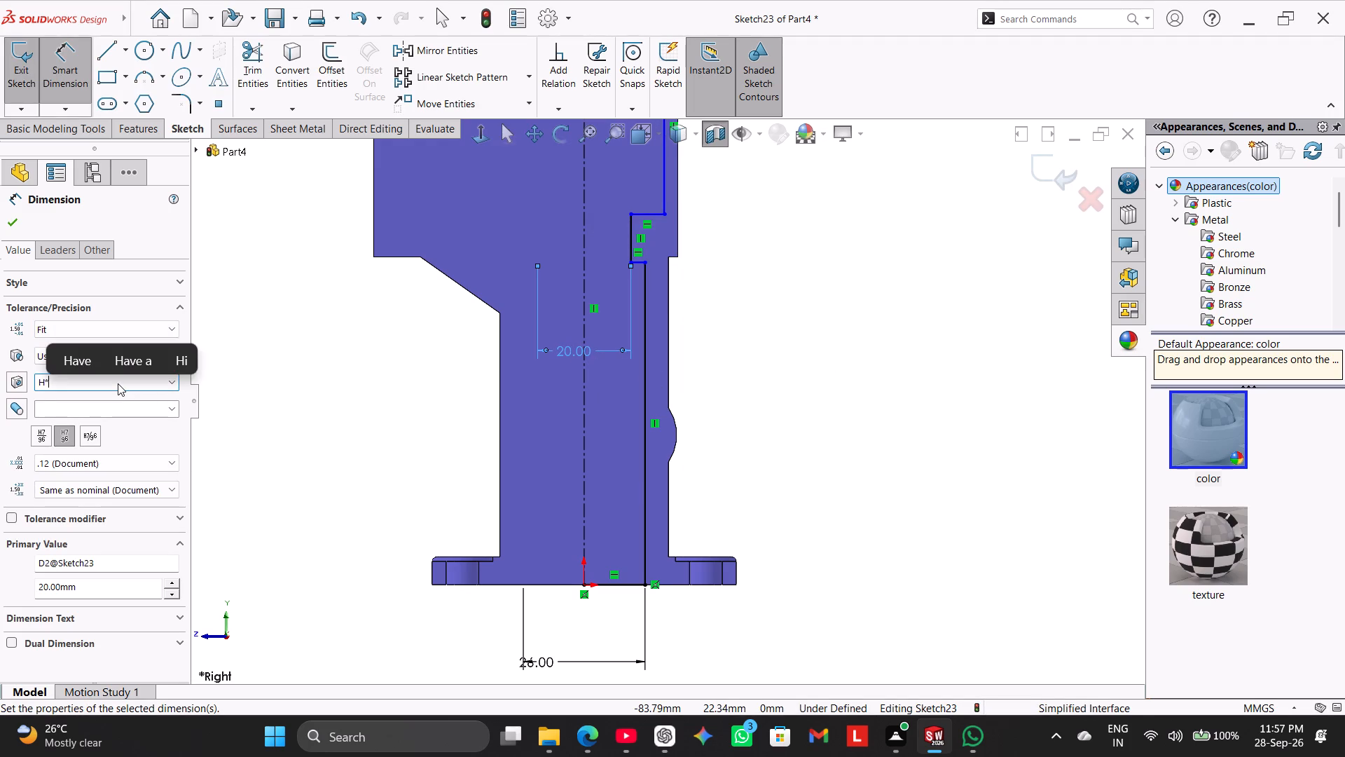
pyautogui.press('BackSpace')
pyautogui.press('8')
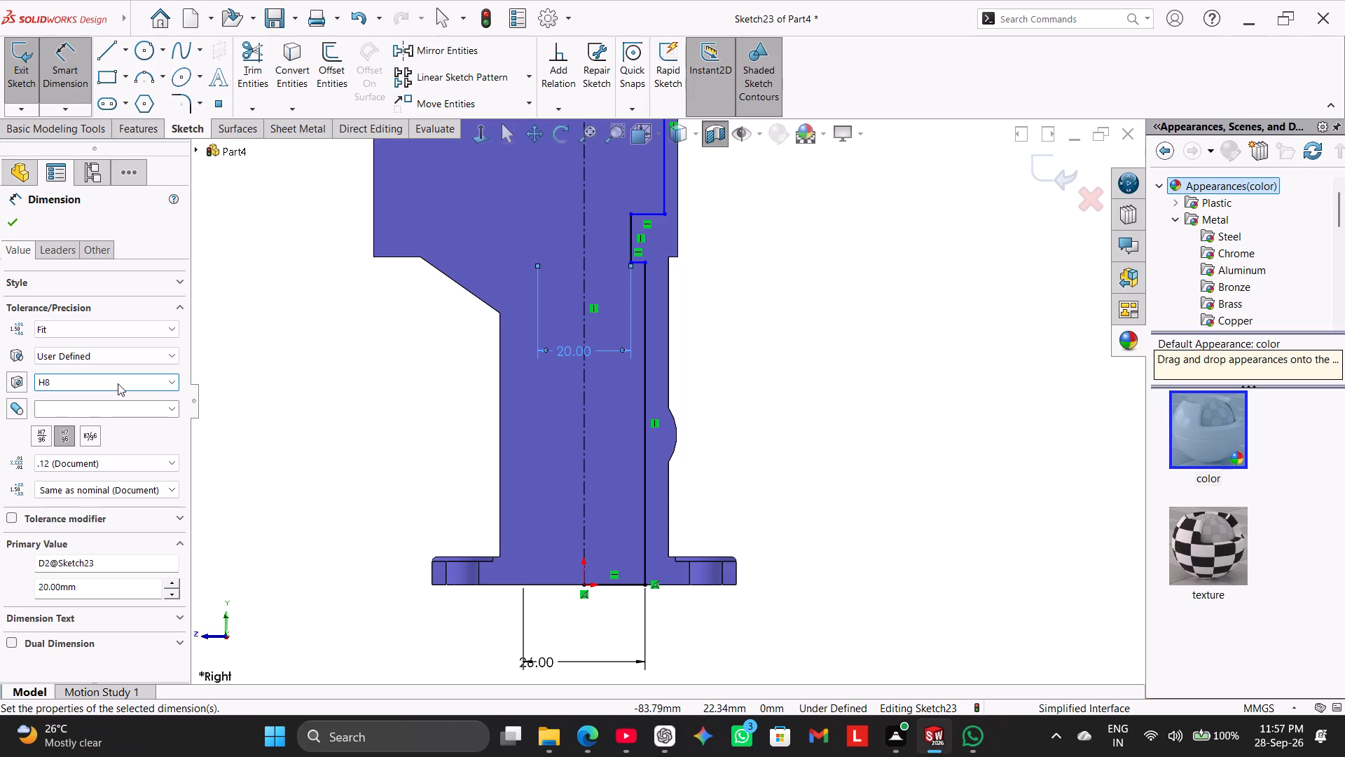
pyautogui.press('Return')
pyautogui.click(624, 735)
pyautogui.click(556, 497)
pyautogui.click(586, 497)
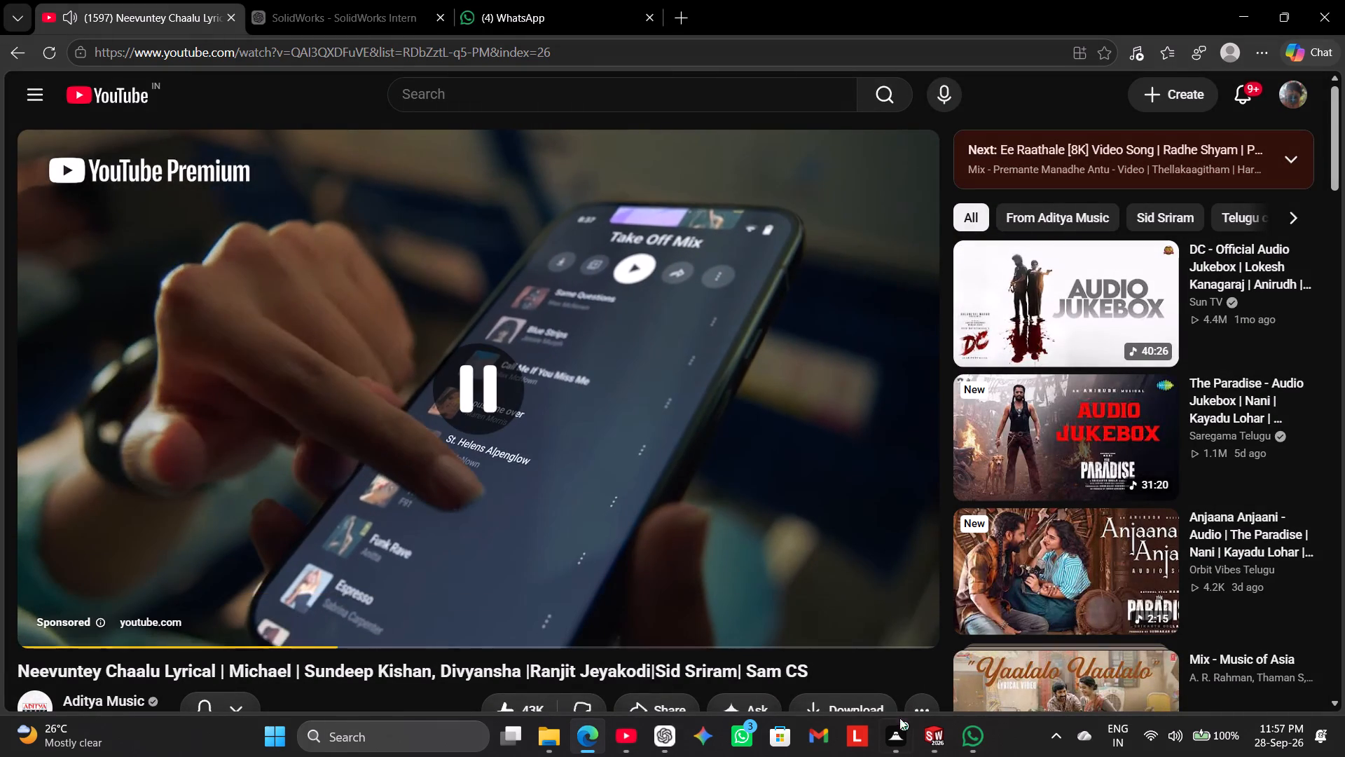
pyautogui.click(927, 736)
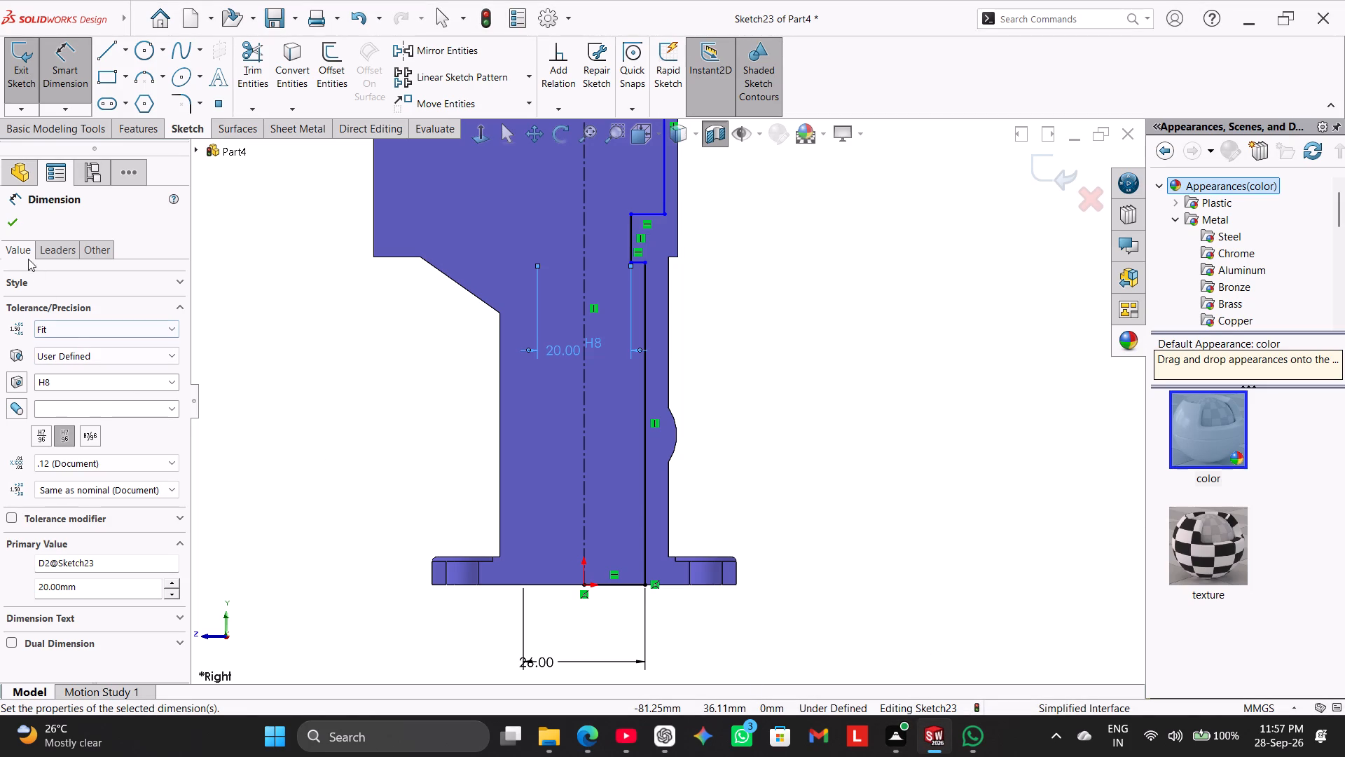
# Close the 20 mm H8 dimension's properties and leave Smart Dimension.
pyautogui.click(90, 428)
pyautogui.click(8, 217)
pyautogui.click(331, 396)
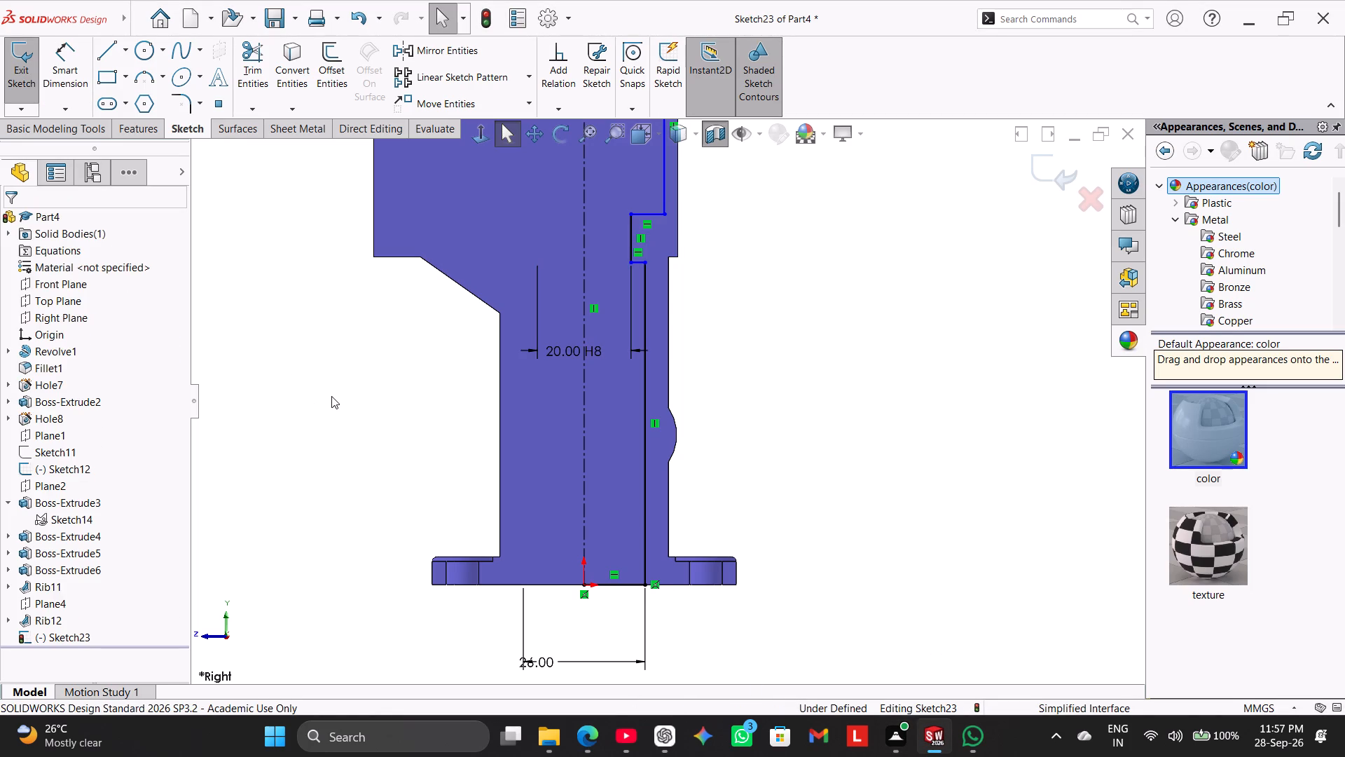
# Delete the long vertical line of the upper bore between the middle step and the top flange recess.
pyautogui.scroll(2, 457, 370)
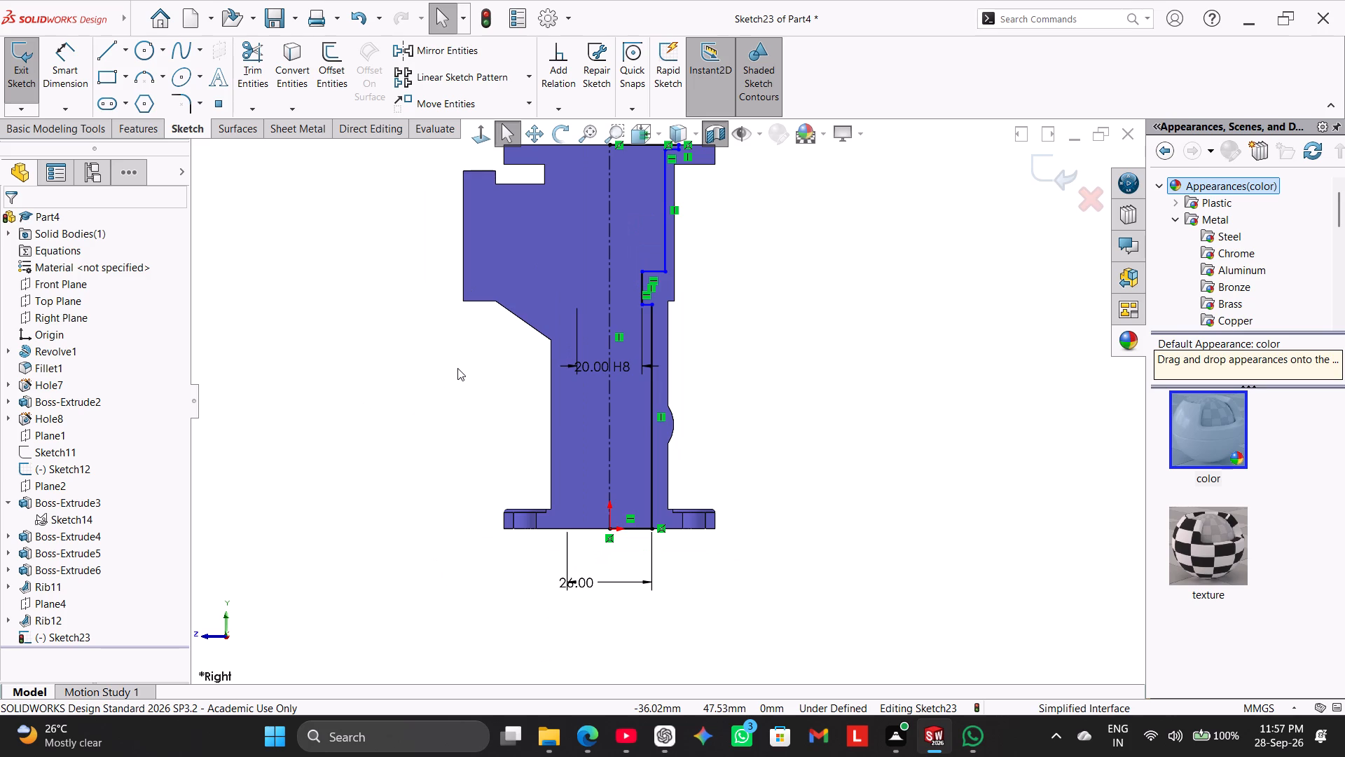
pyautogui.scroll(-2, 713, 274)
pyautogui.scroll(2, 713, 272)
pyautogui.scroll(-1, 703, 255)
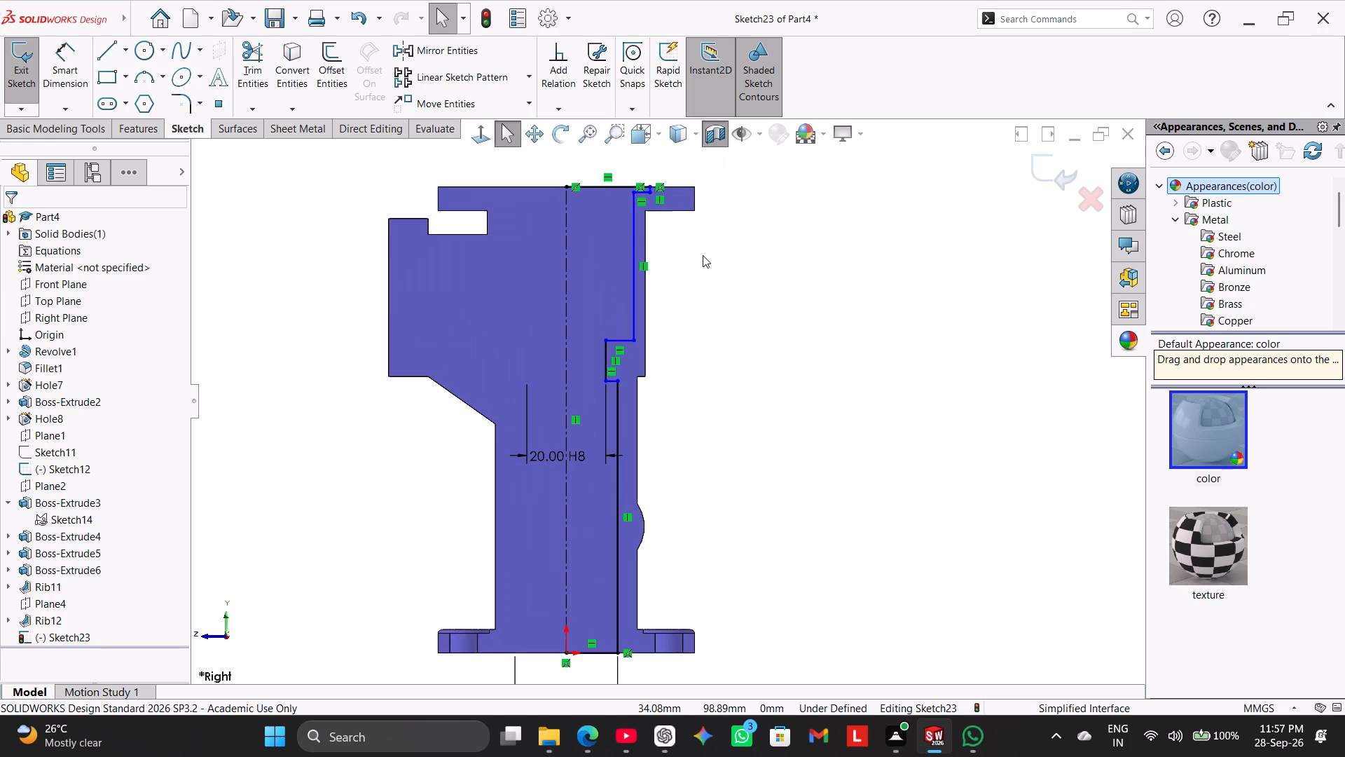
pyautogui.rightClick(631, 252)
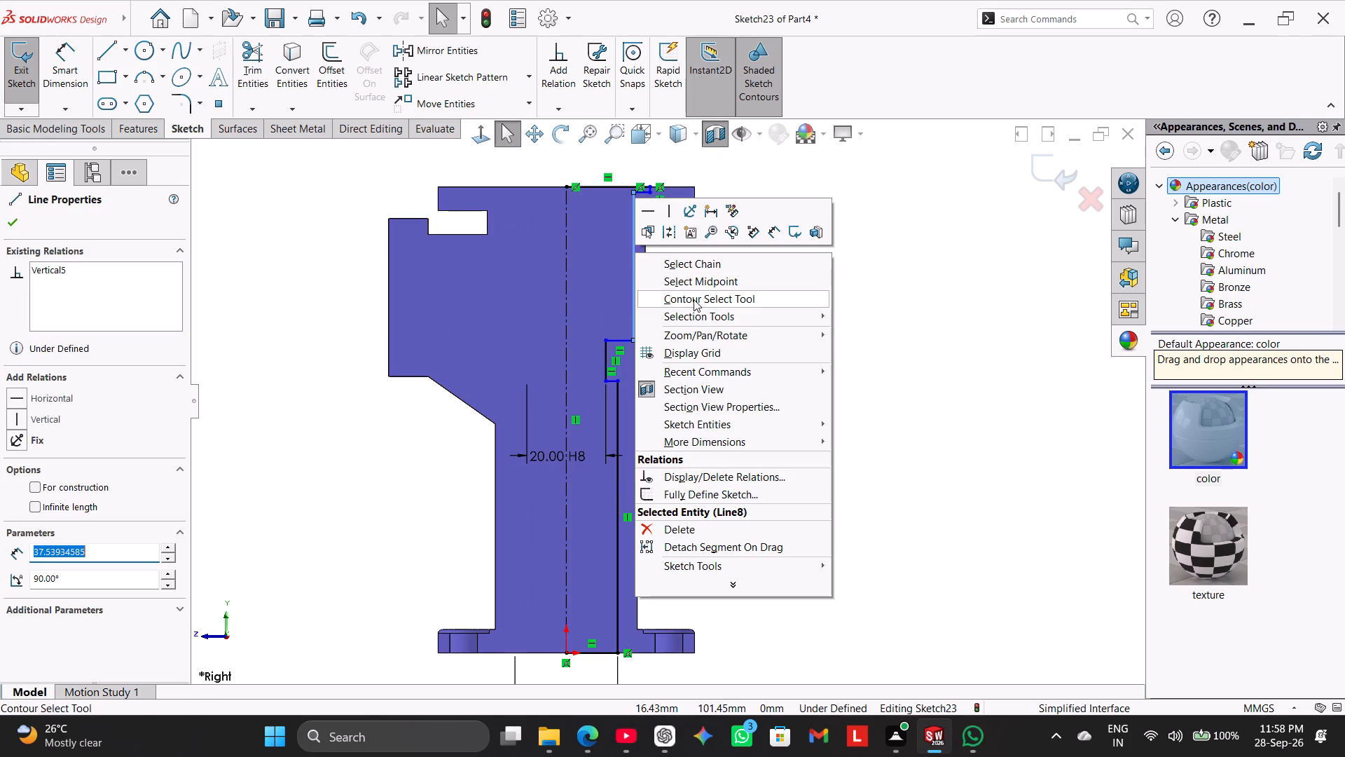
pyautogui.click(684, 524)
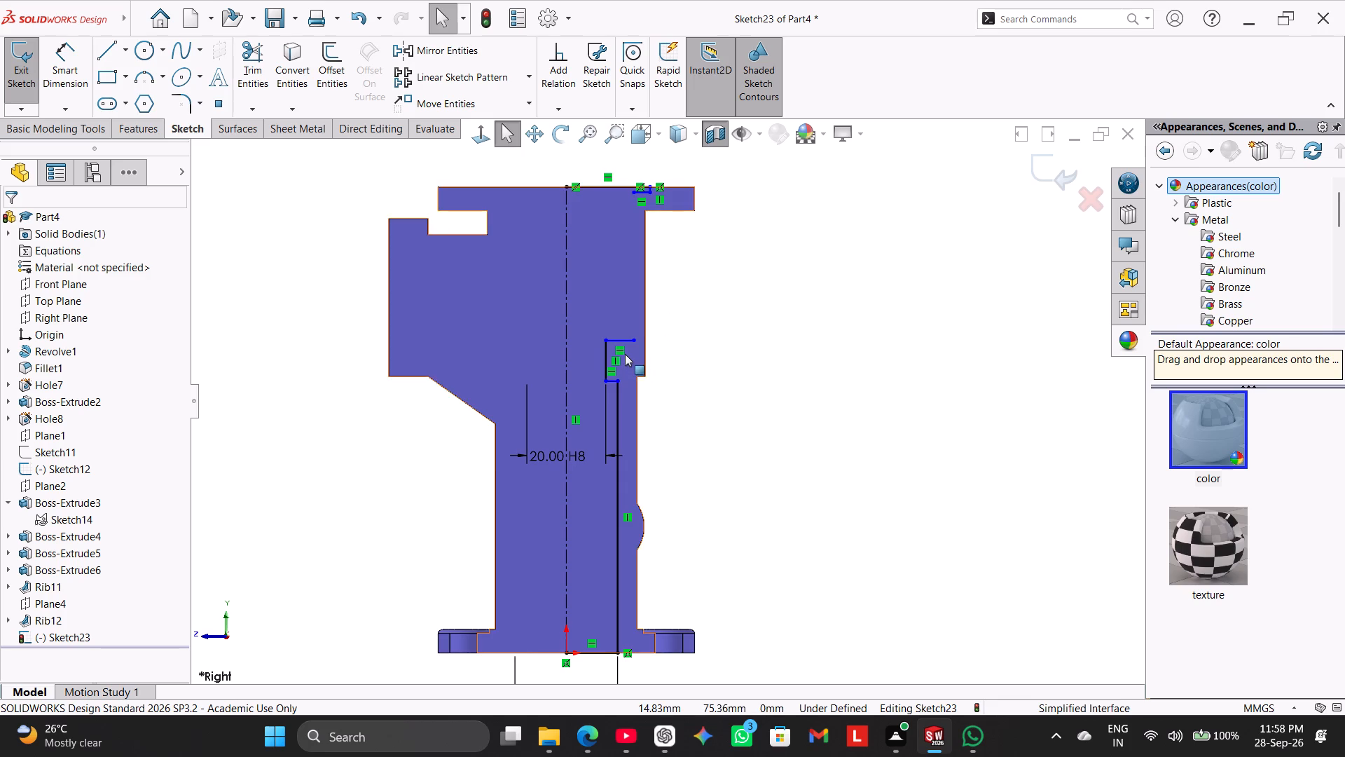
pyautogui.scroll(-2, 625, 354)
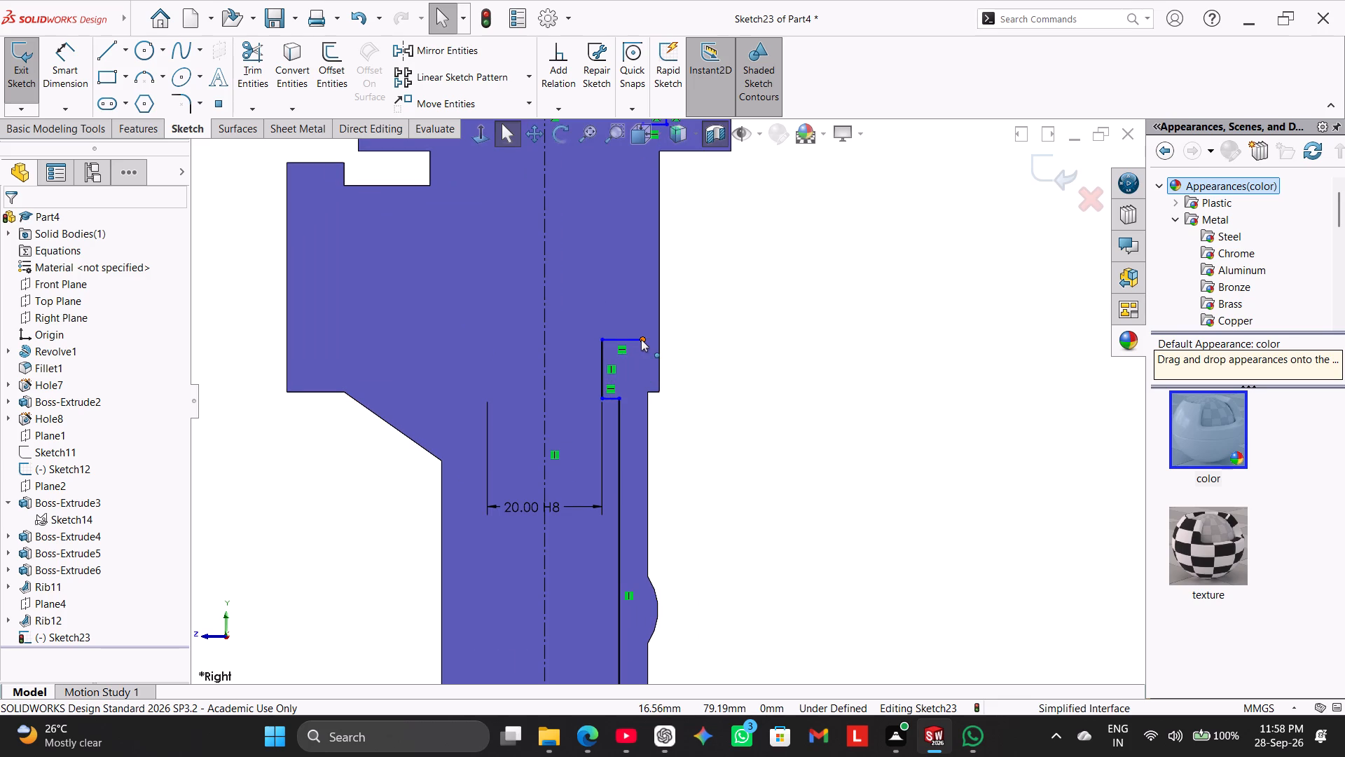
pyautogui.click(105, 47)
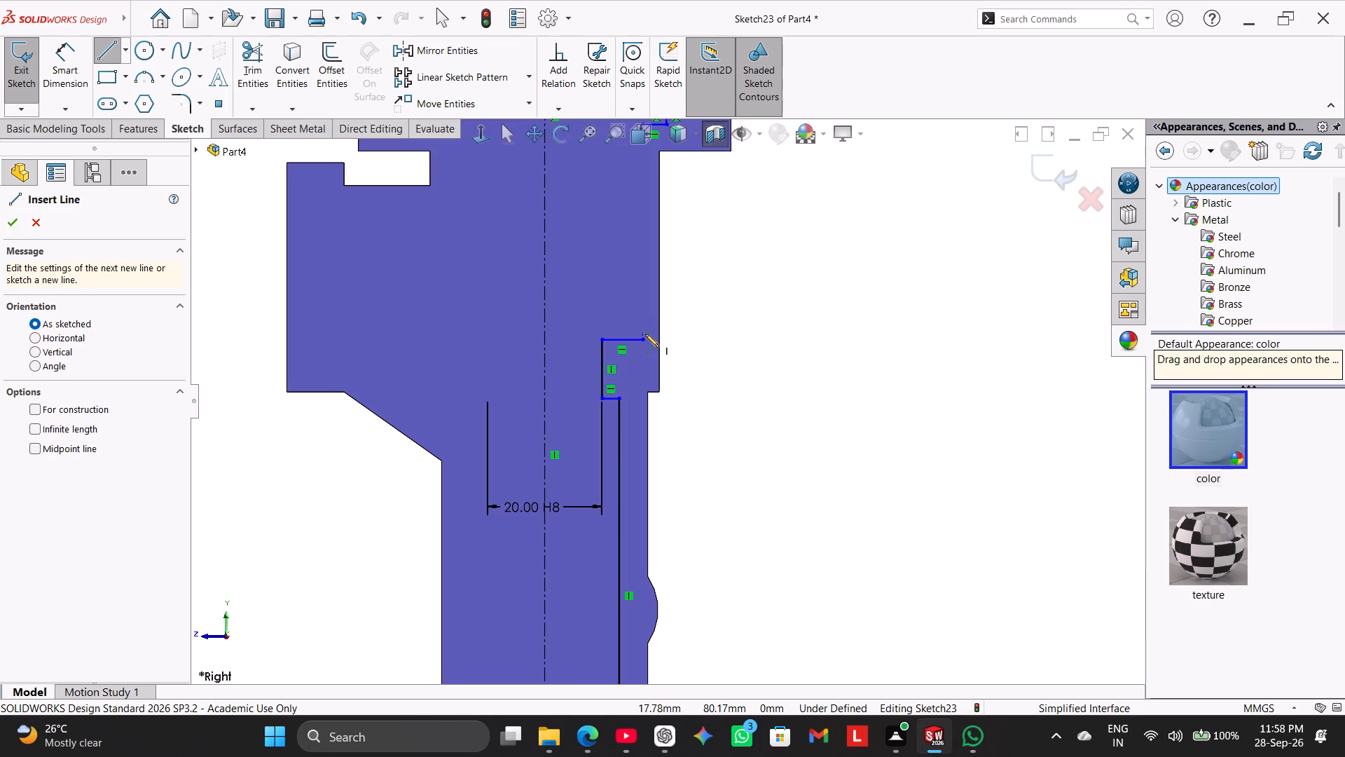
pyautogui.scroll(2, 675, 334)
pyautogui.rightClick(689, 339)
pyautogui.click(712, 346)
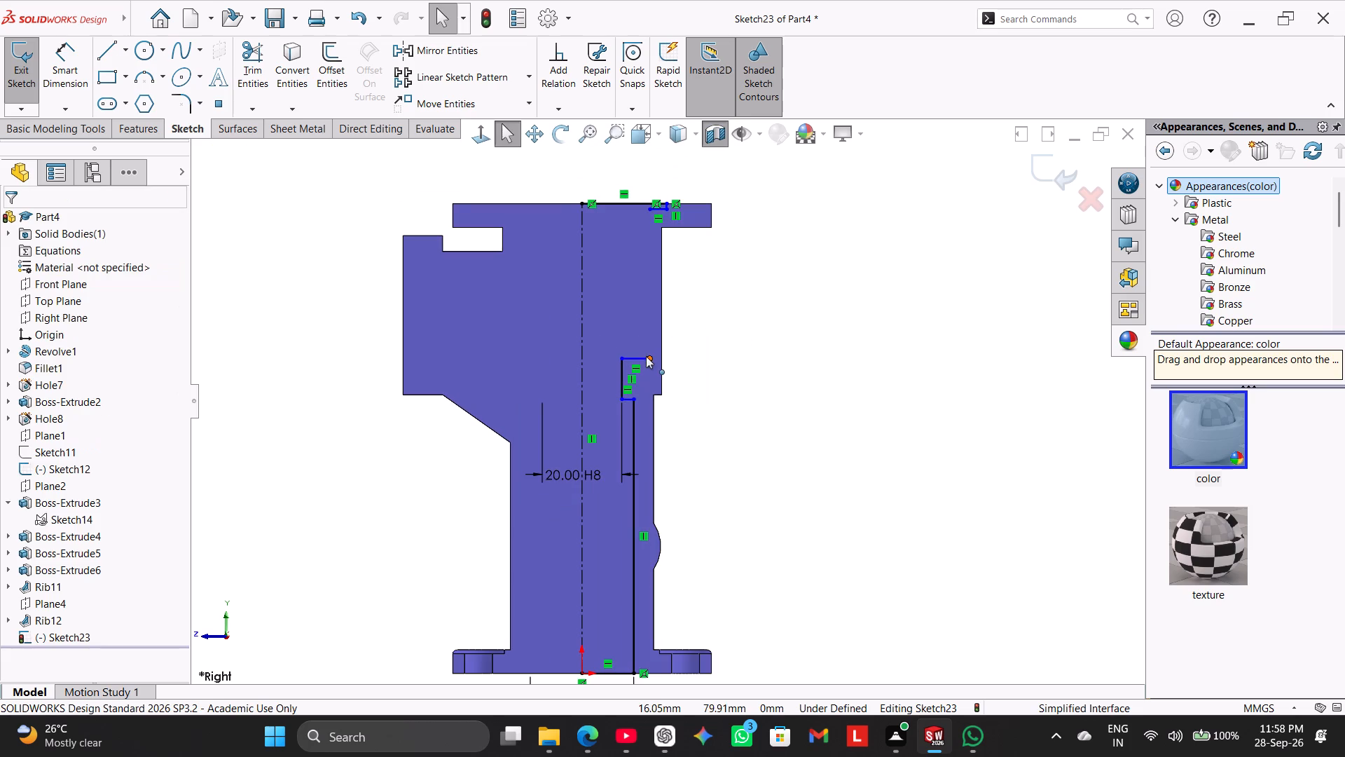
# Move the free endpoint of the middle step's upper horizontal line inward to about 14.5 mm from the axis and 78 mm high.
pyautogui.moveTo(652, 361); pyautogui.dragTo(639, 361)
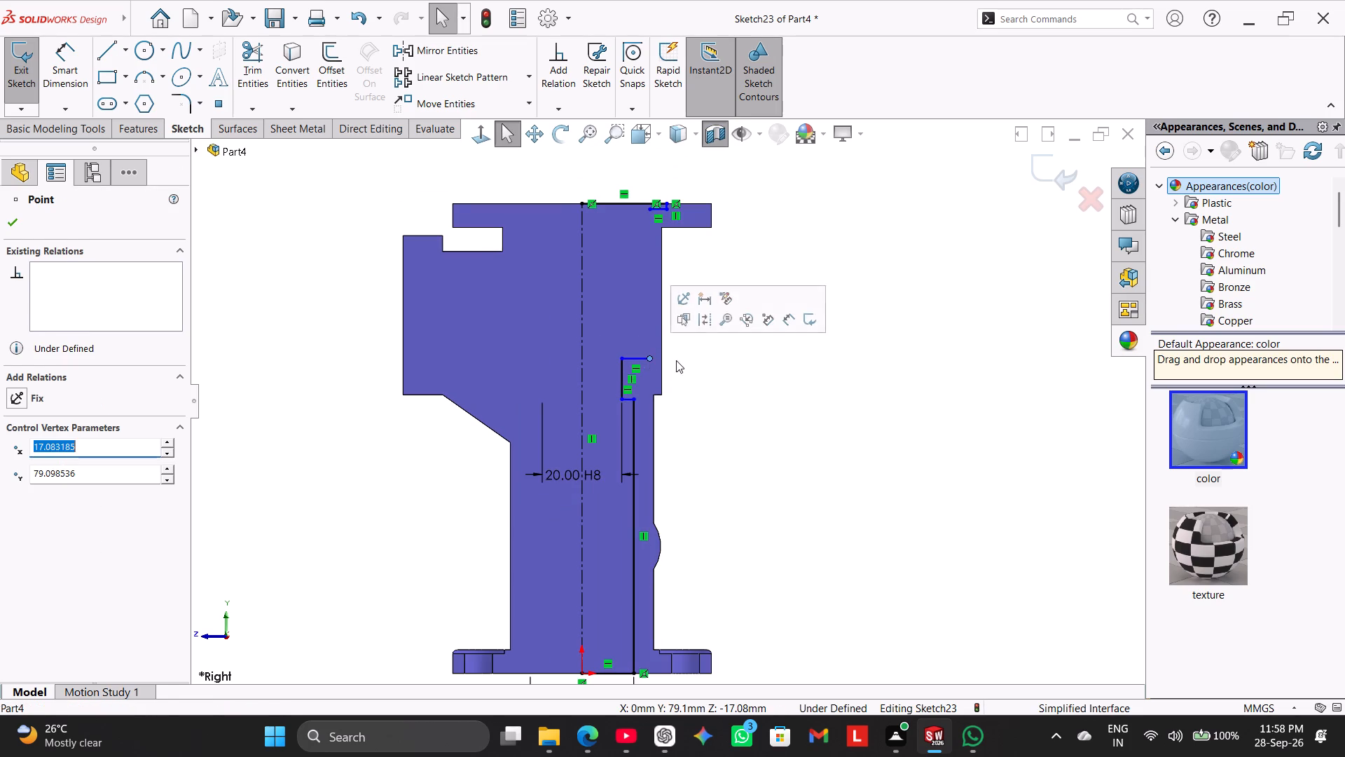
pyautogui.click(677, 360)
pyautogui.moveTo(649, 357); pyautogui.dragTo(637, 357)
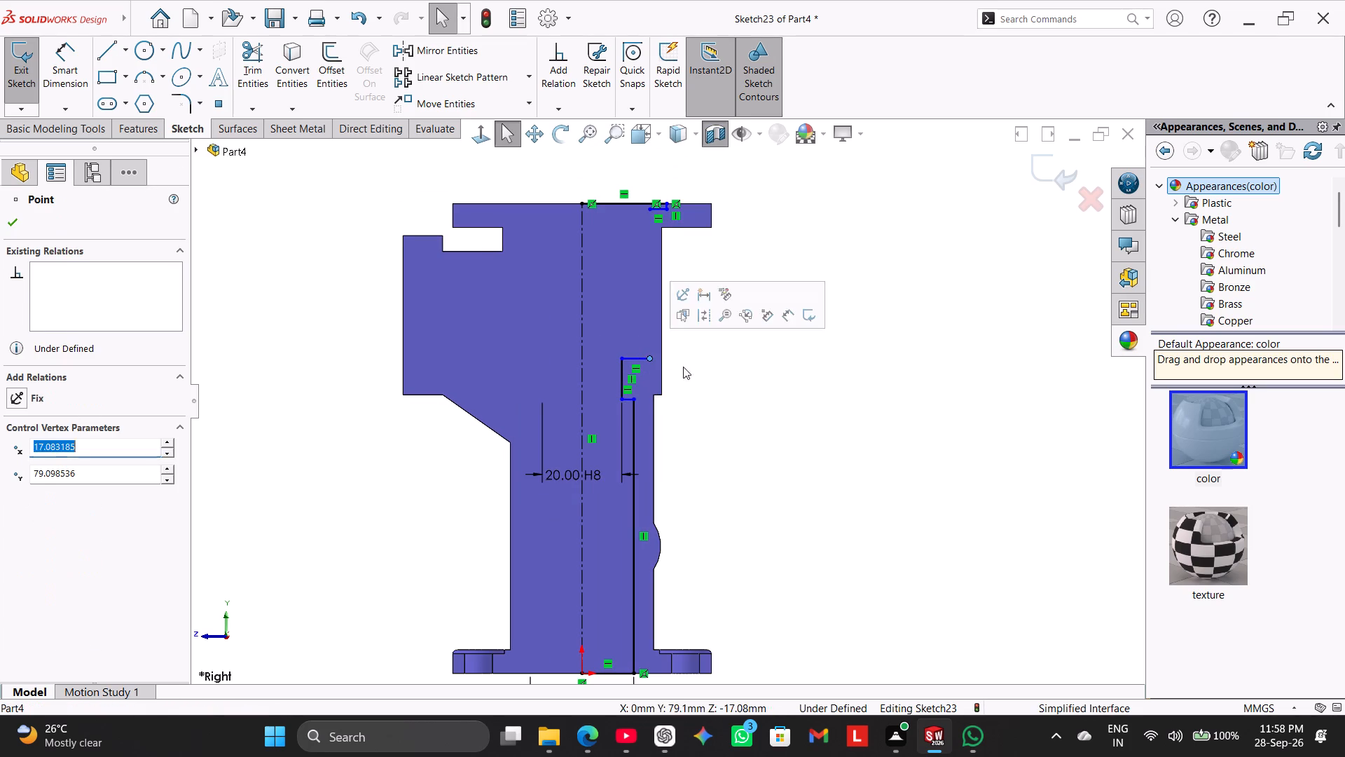
pyautogui.click(683, 367)
pyautogui.moveTo(650, 358); pyautogui.dragTo(639, 357)
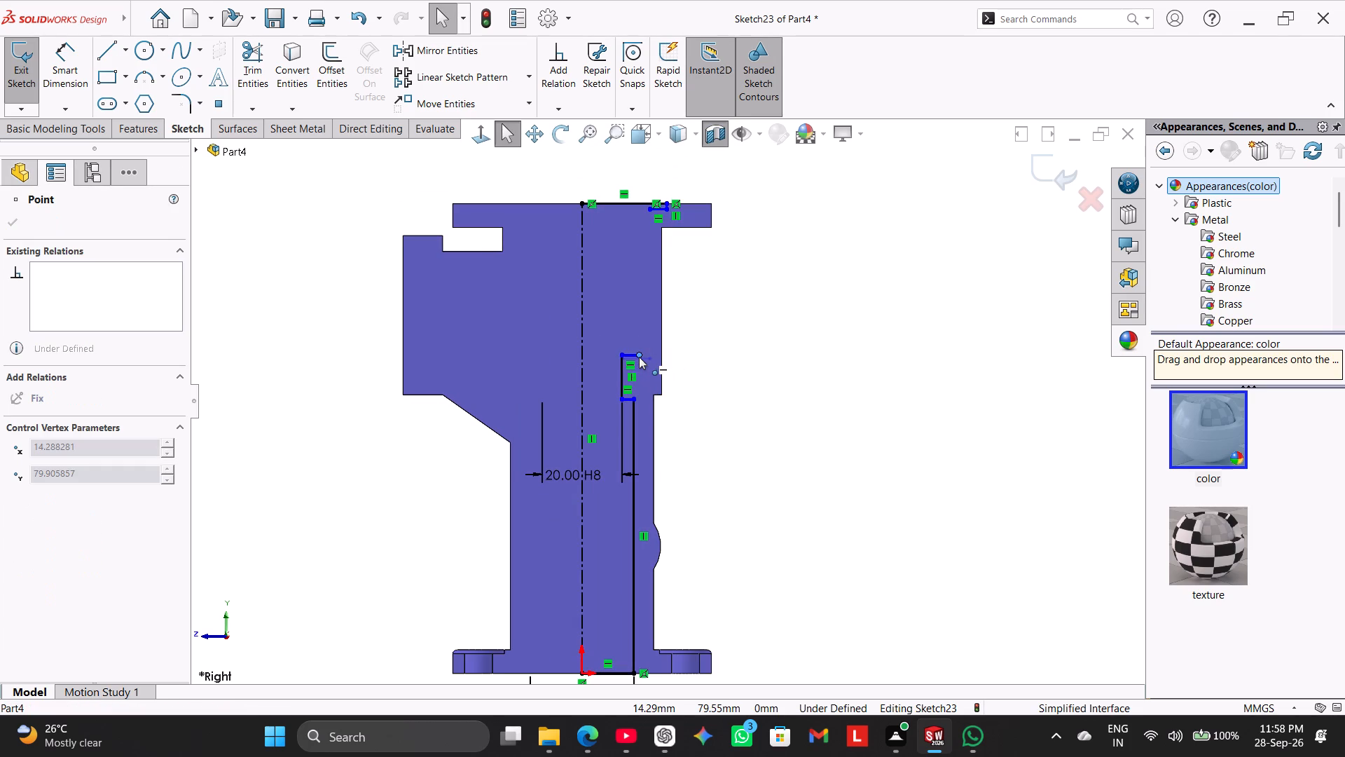
pyautogui.moveTo(639, 357); pyautogui.dragTo(637, 354)
pyautogui.click(282, 175)
pyautogui.scroll(-4, 677, 359)
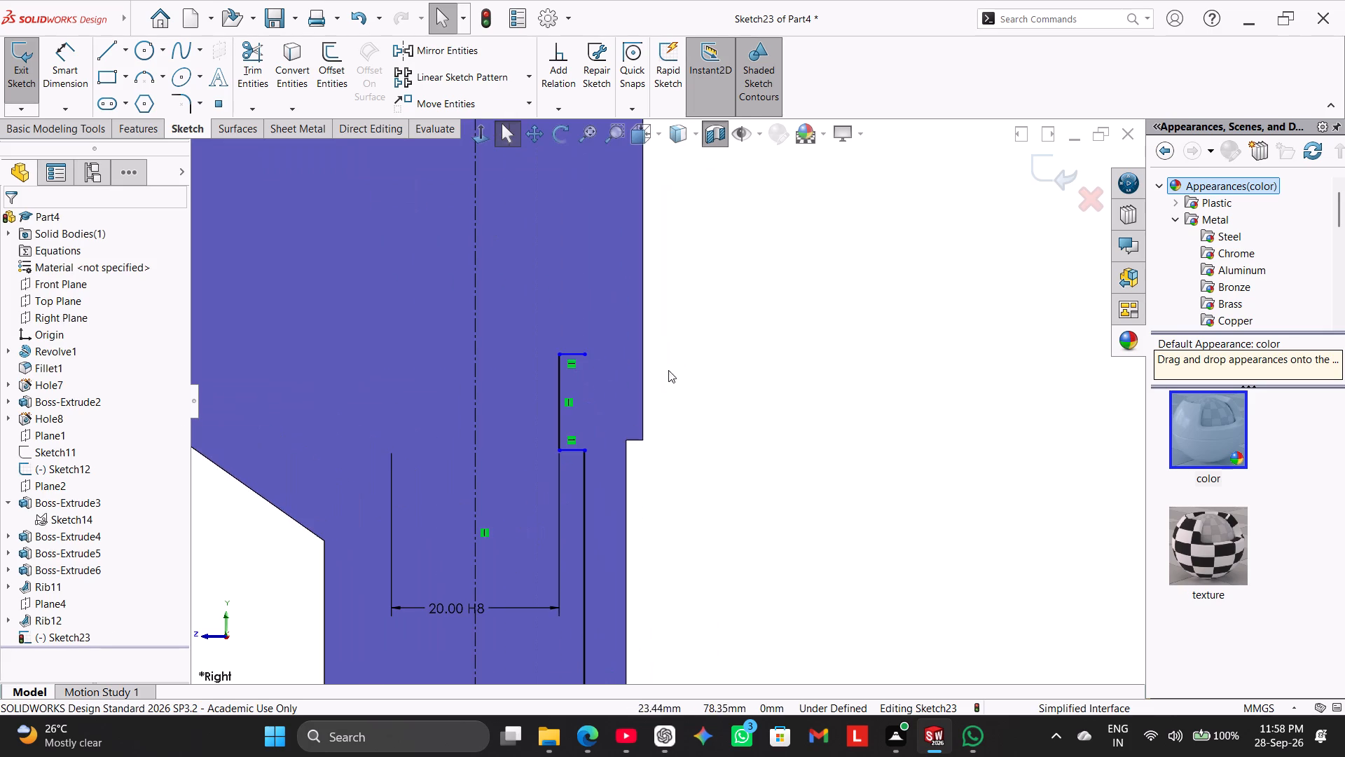
pyautogui.moveTo(584, 353); pyautogui.dragTo(597, 374)
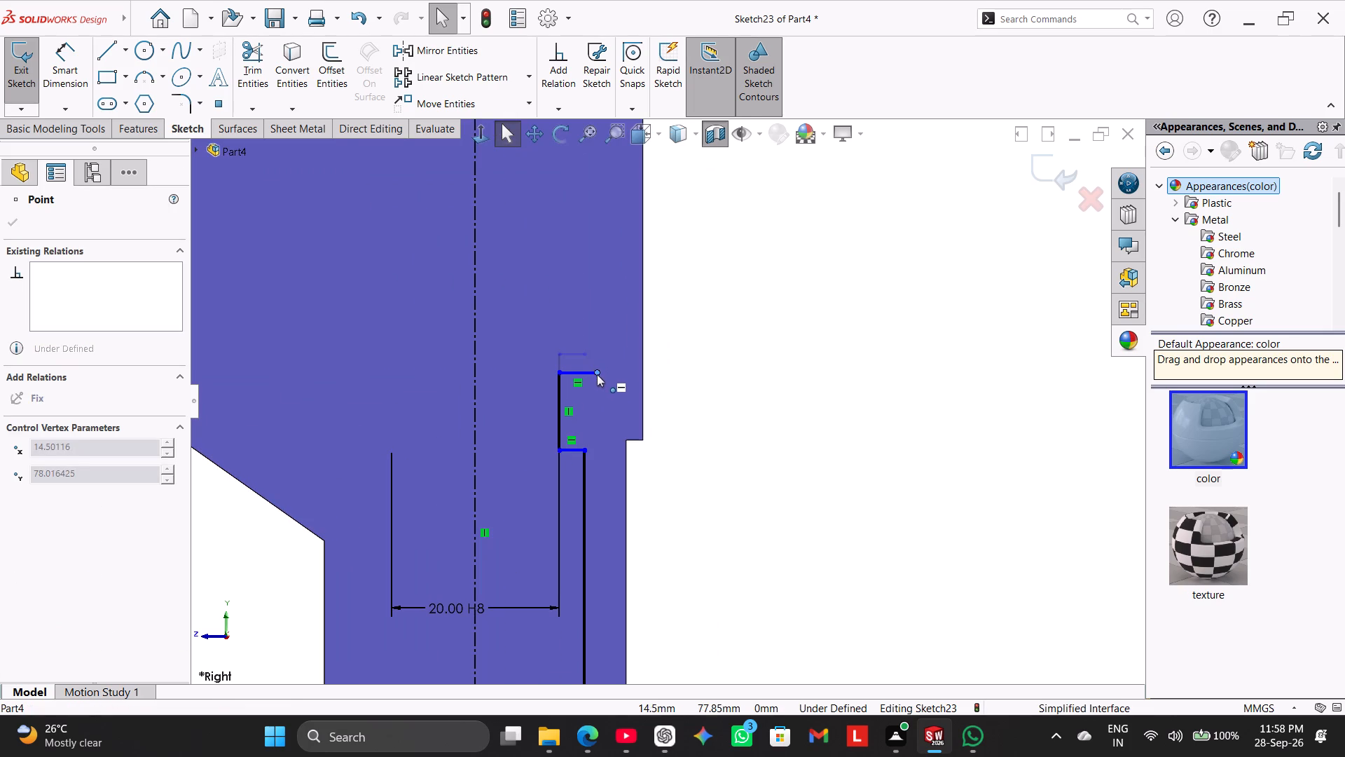
pyautogui.moveTo(597, 374); pyautogui.dragTo(597, 375)
# Draw connected lines from the shelf's free endpoint: about 3.4 mm up, a short horizontal outward, and a long line up to the recess line's inner end.
pyautogui.click(101, 50)
pyautogui.scroll(2, 668, 343)
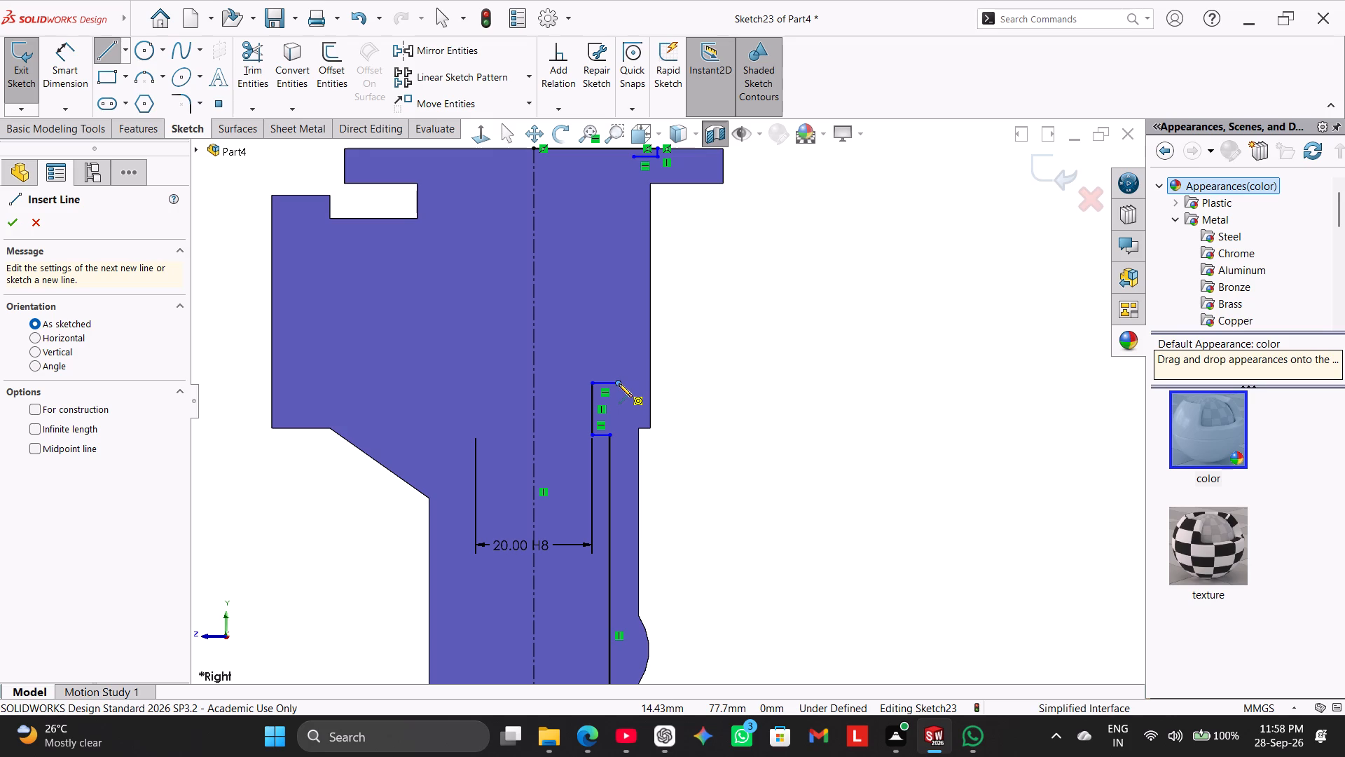
pyautogui.click(619, 383)
pyautogui.click(618, 363)
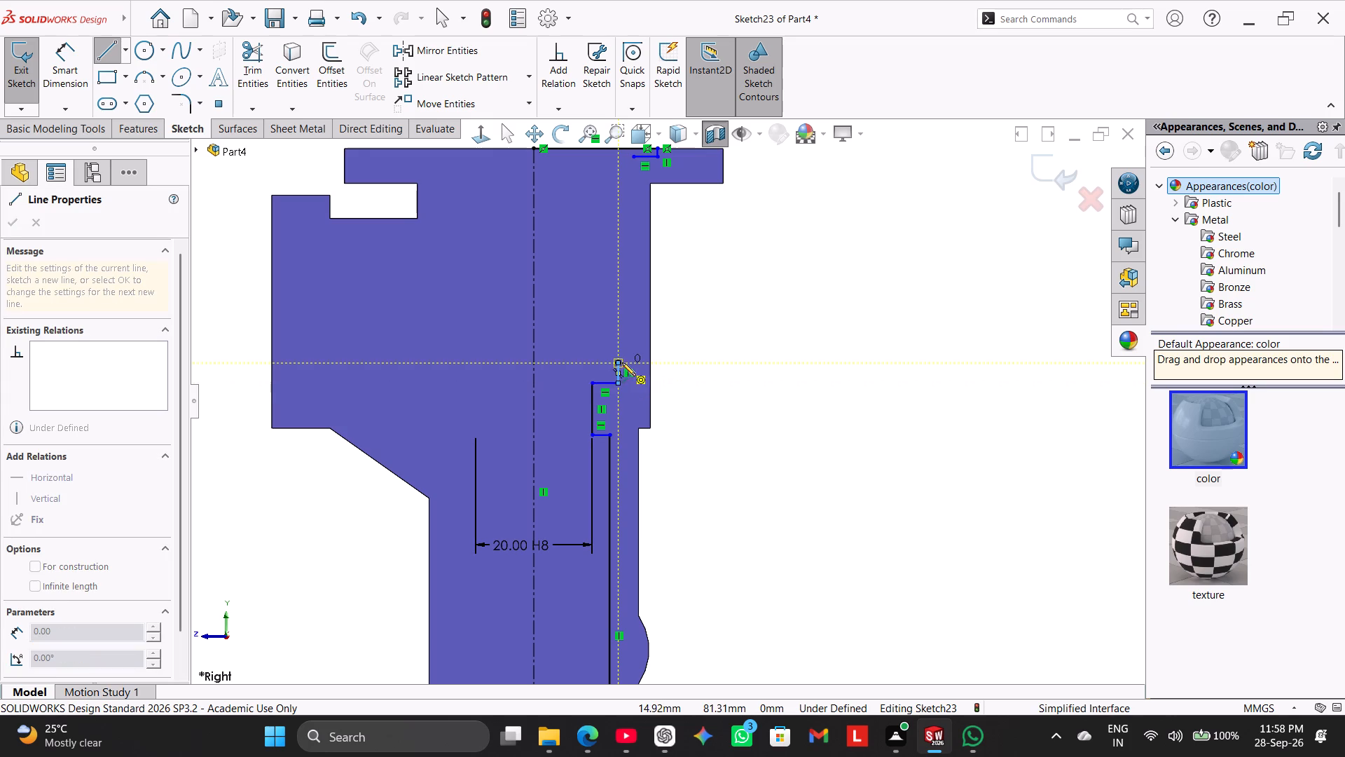
pyautogui.click(628, 361)
pyautogui.scroll(2, 629, 311)
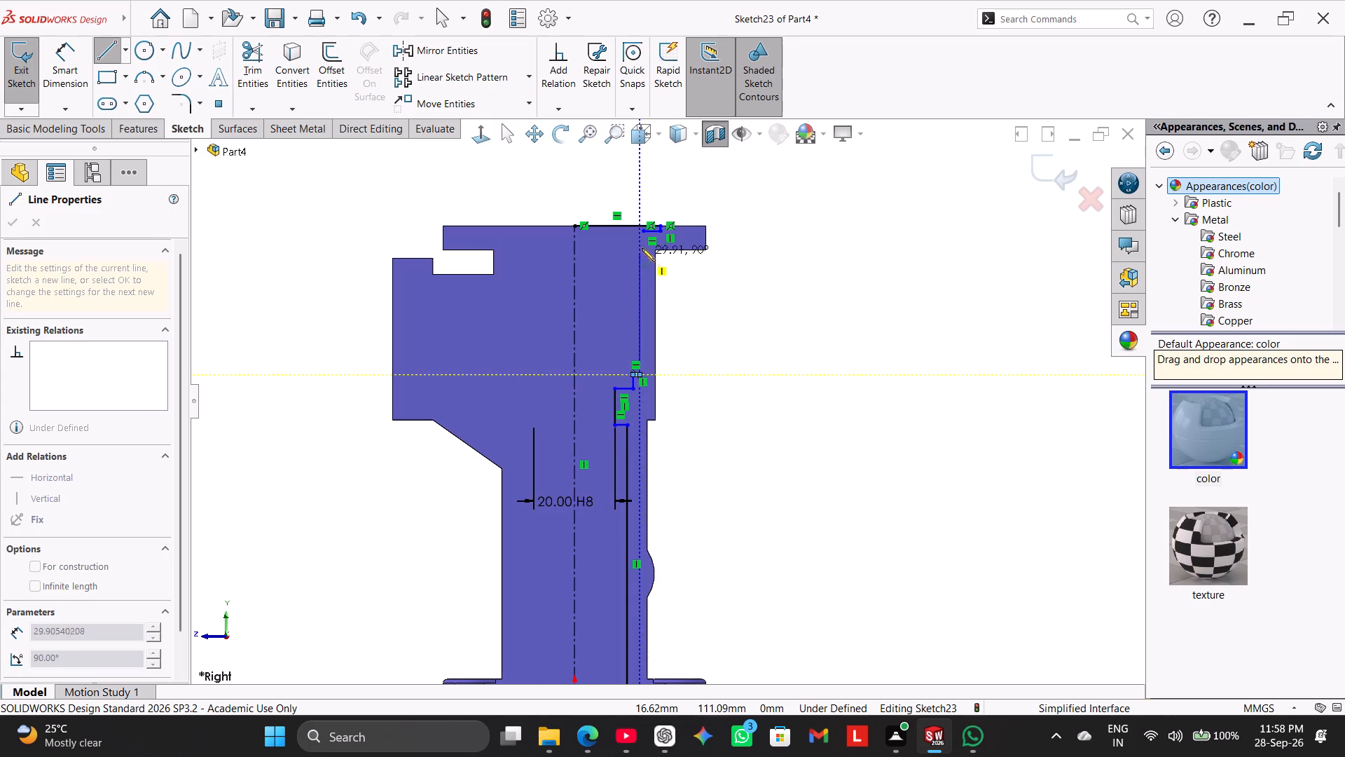
pyautogui.click(642, 230)
pyautogui.rightClick(701, 285)
pyautogui.click(726, 297)
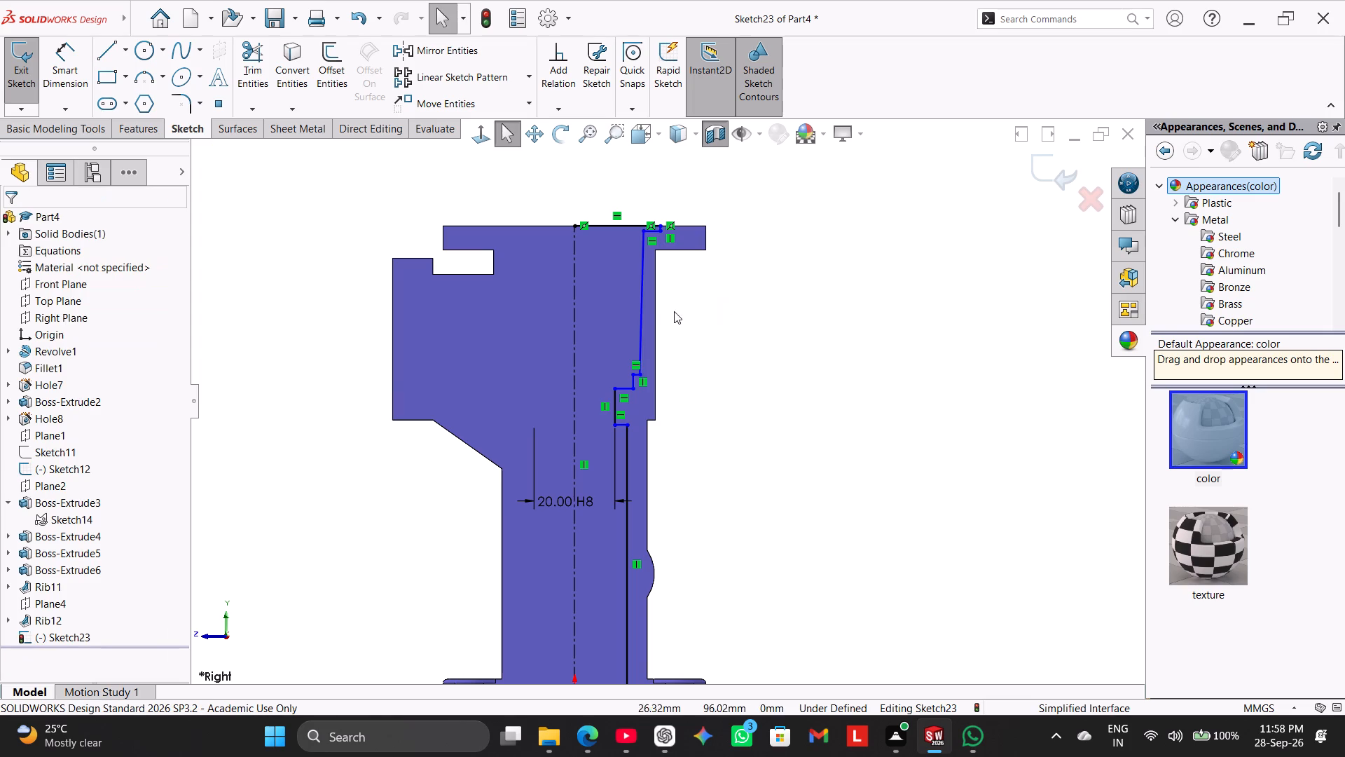
# Add a Vertical relation to the new long line of the upper bore.
pyautogui.rightClick(640, 283)
pyautogui.click(672, 245)
pyautogui.click(722, 353)
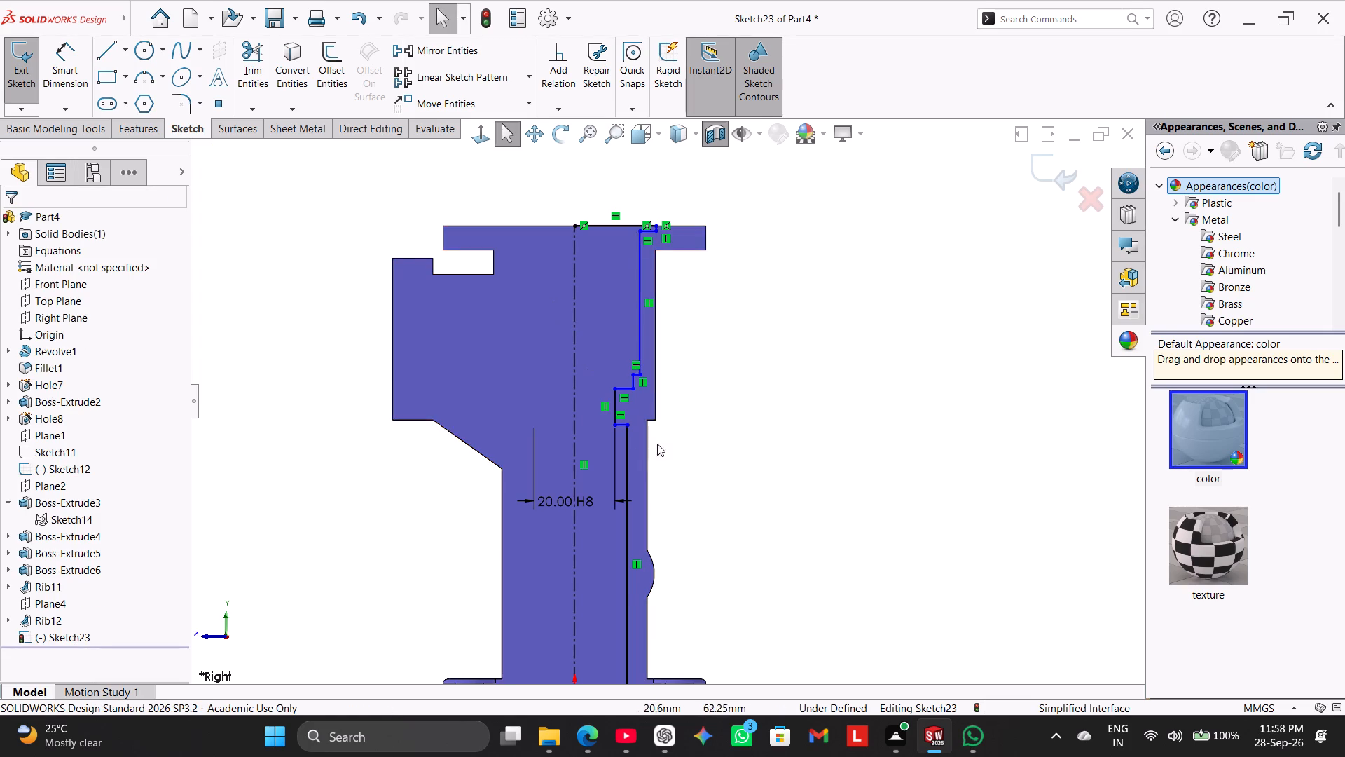
# Dimension the short vertical line above the middle step about the centerline as a 28 mm diameter.
pyautogui.scroll(-5, 653, 390)
pyautogui.click(53, 75)
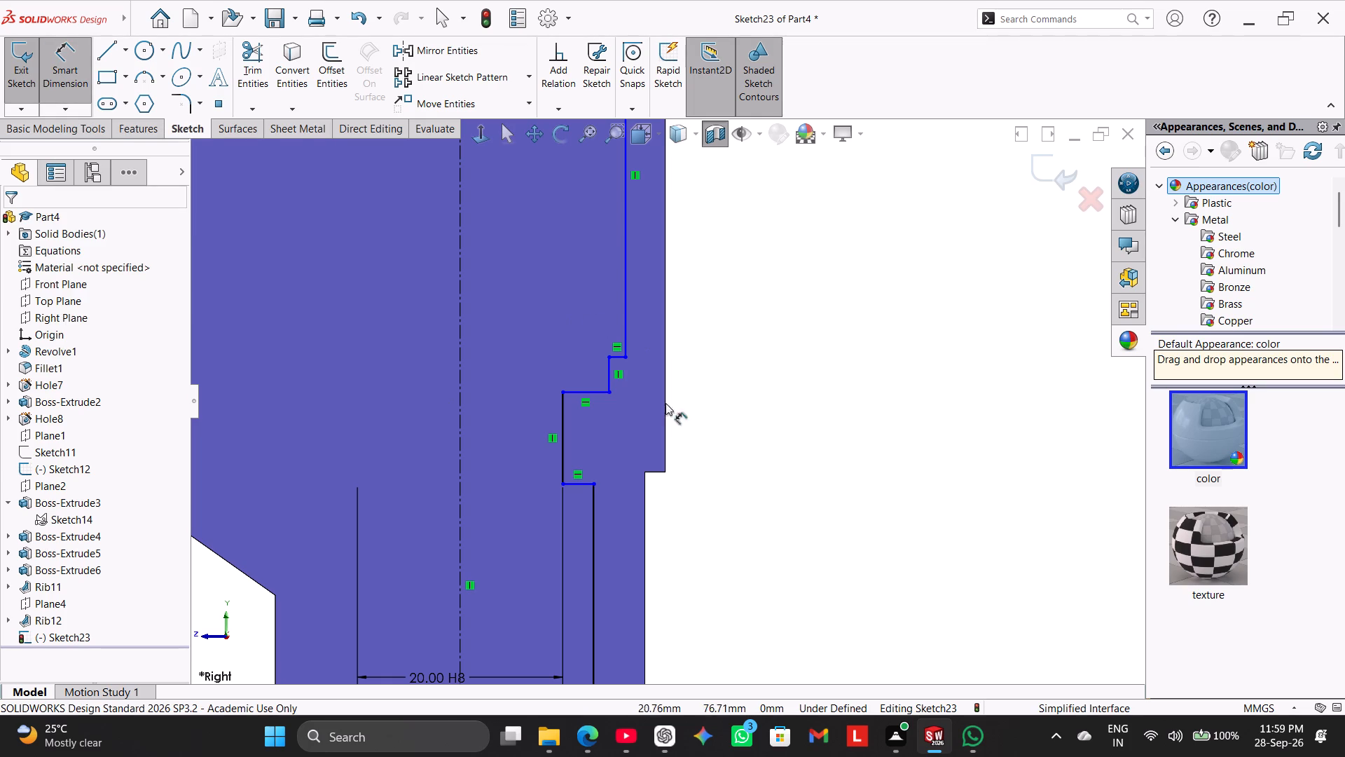
pyautogui.click(607, 373)
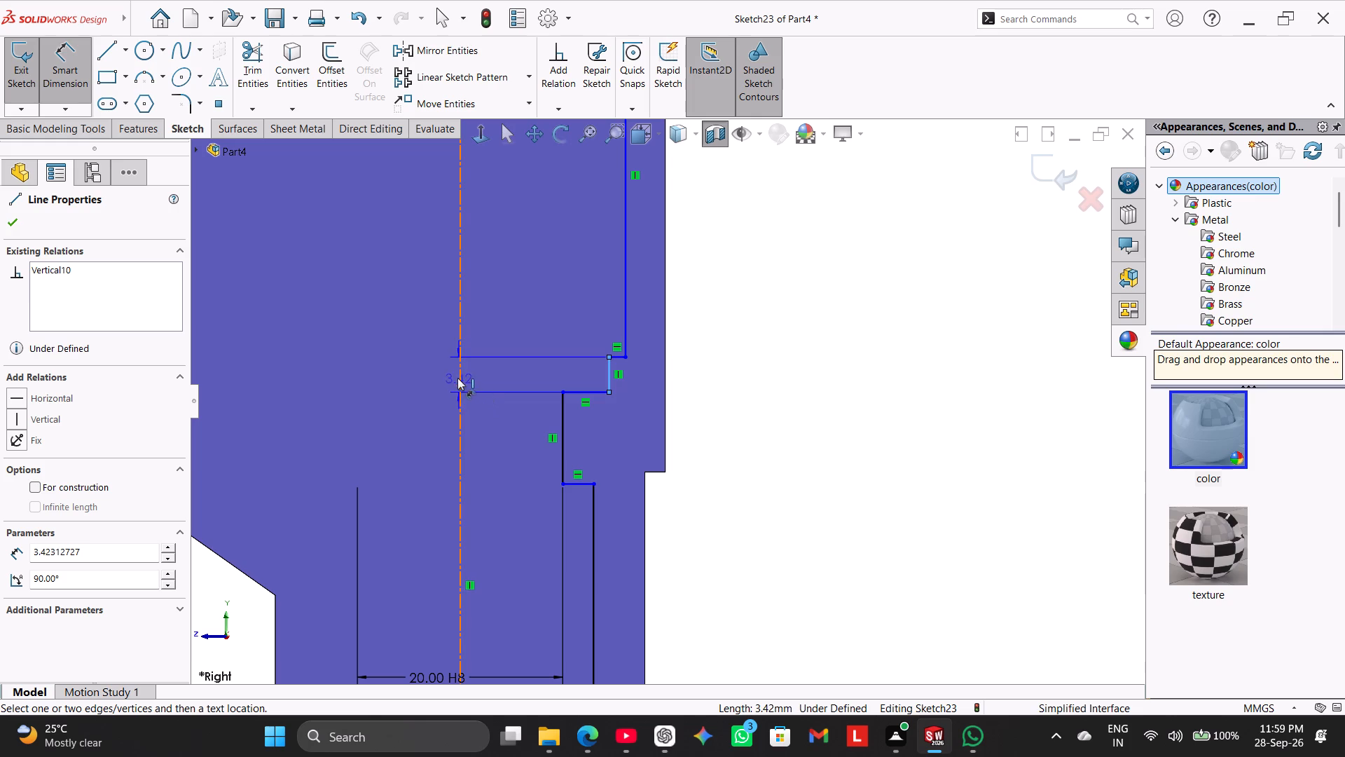
pyautogui.click(457, 378)
pyautogui.click(413, 465)
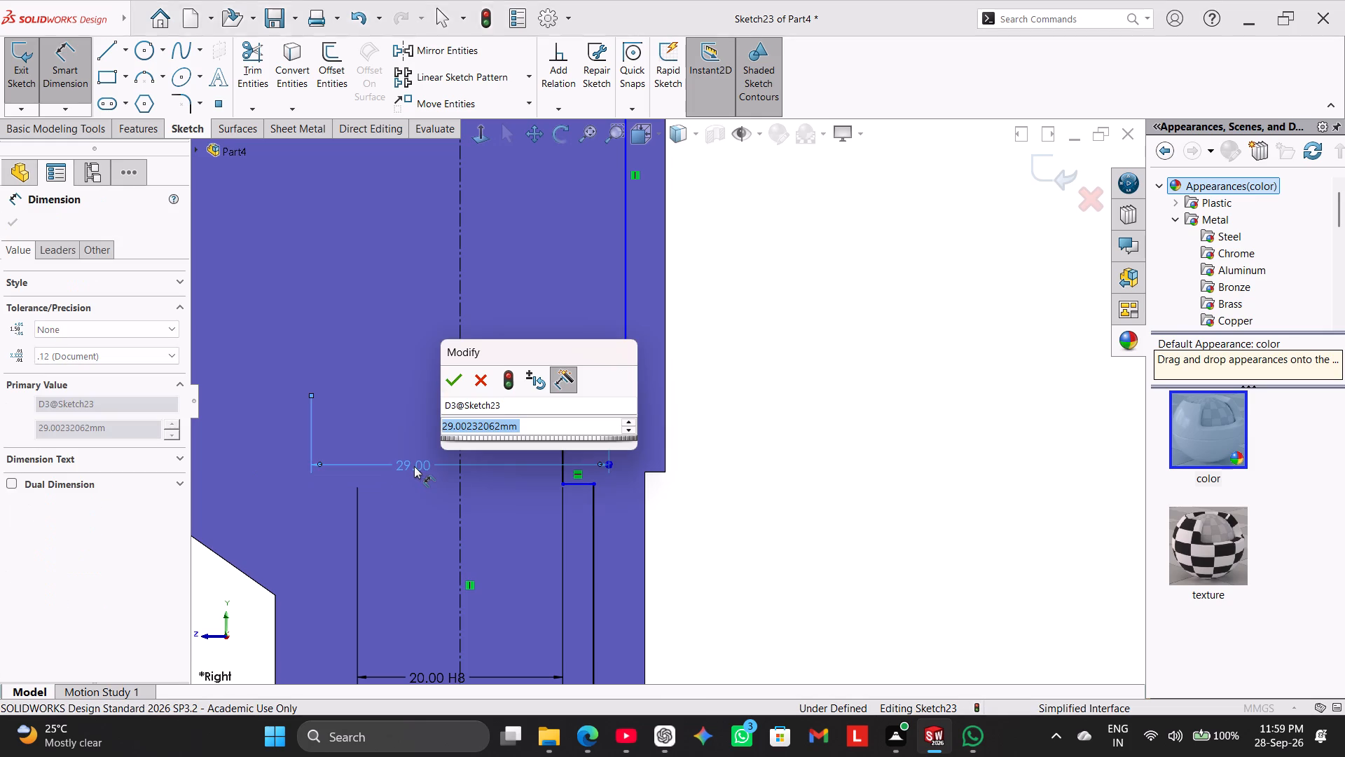
pyautogui.write('28')
pyautogui.press('Return')
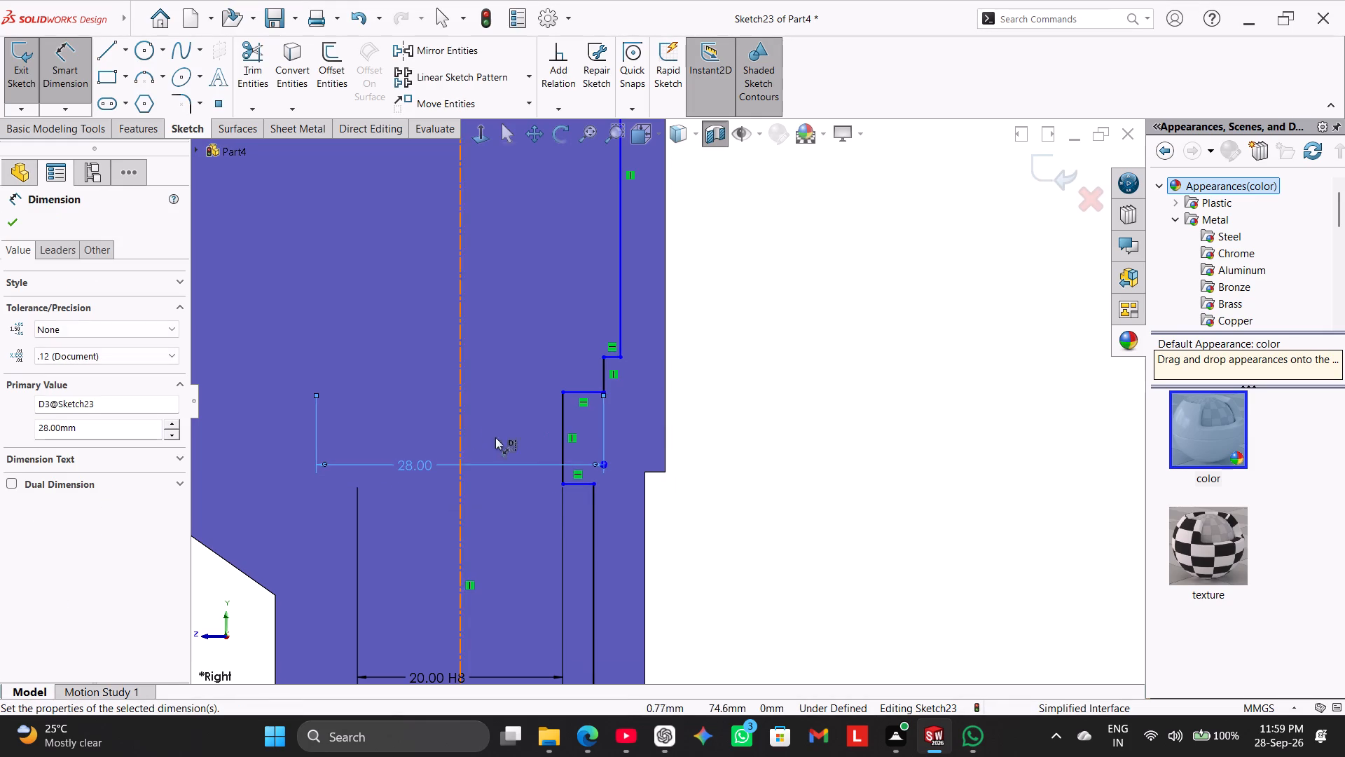
# Dimension the upper bore's long vertical line about the centerline as a 30 mm diameter.
pyautogui.click(618, 322)
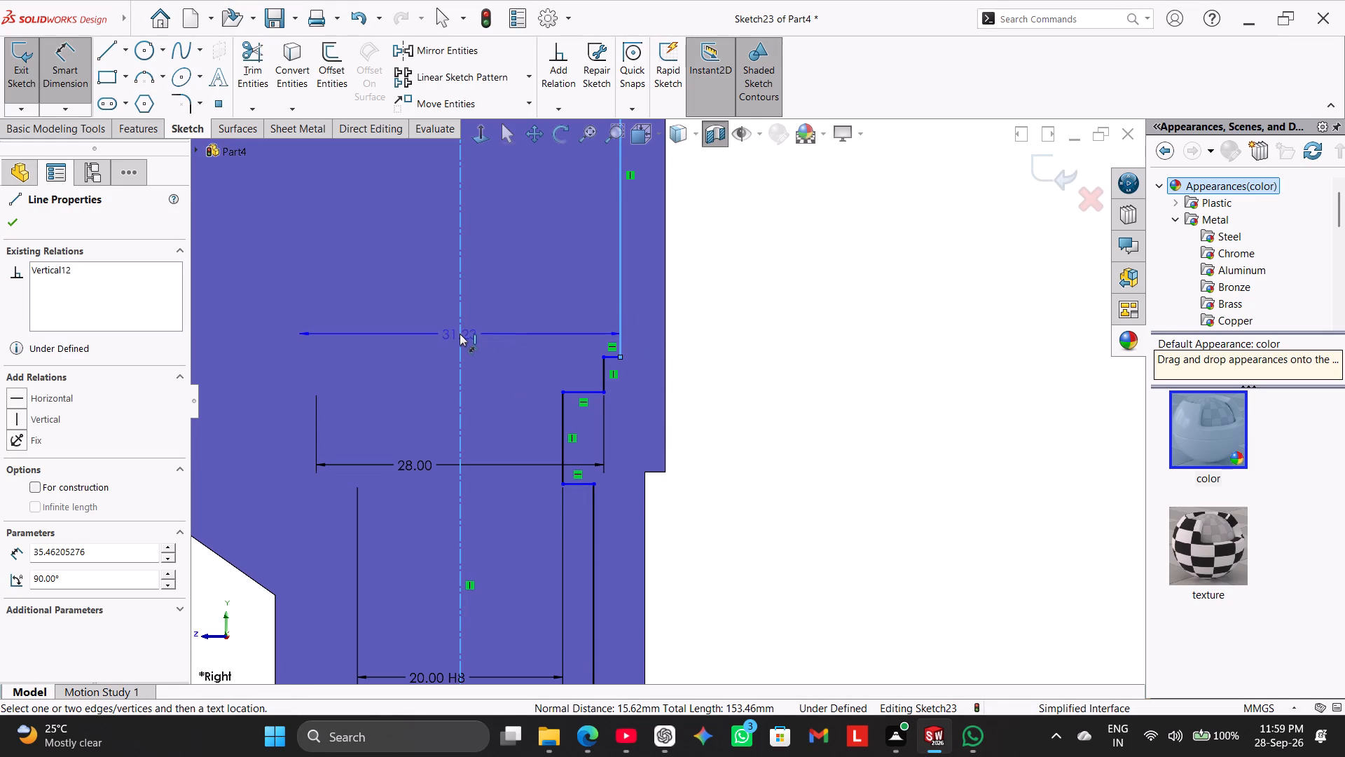
pyautogui.click(425, 350)
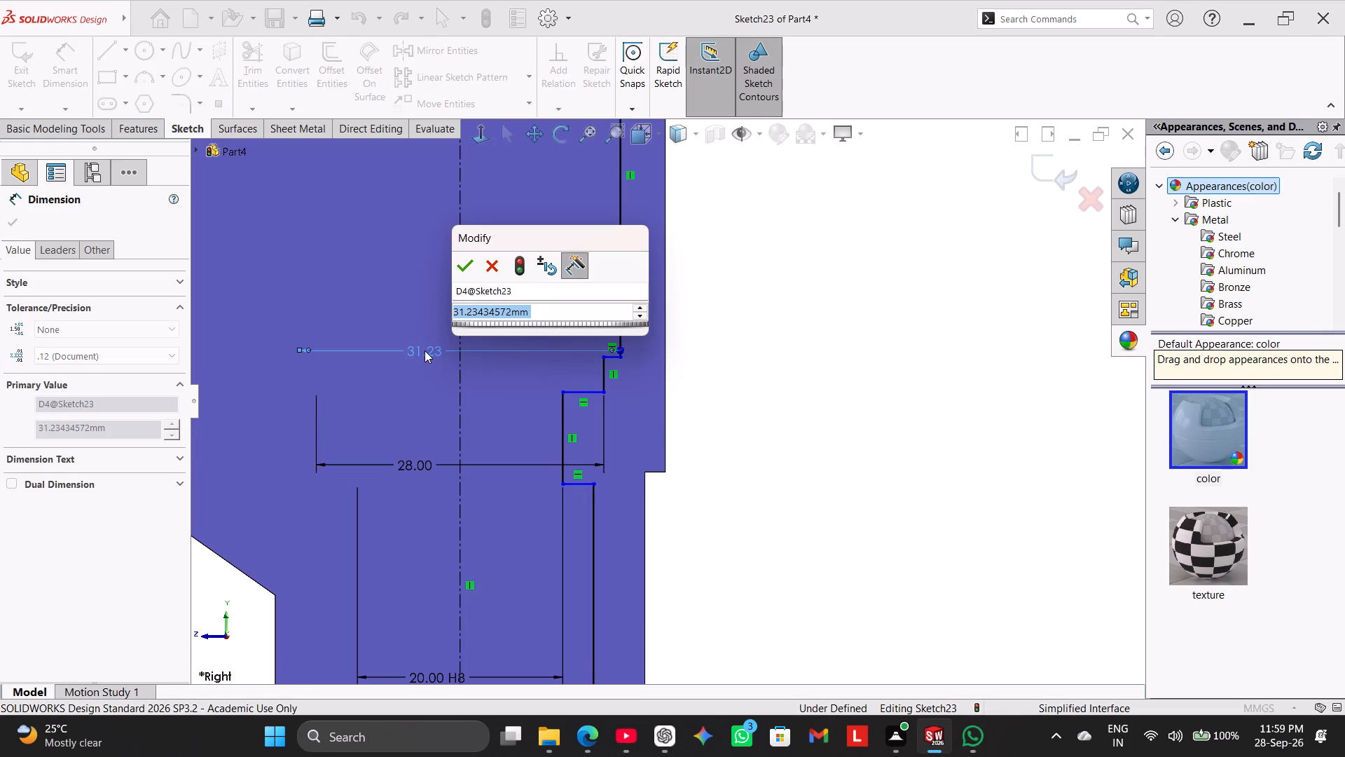
pyautogui.write('30')
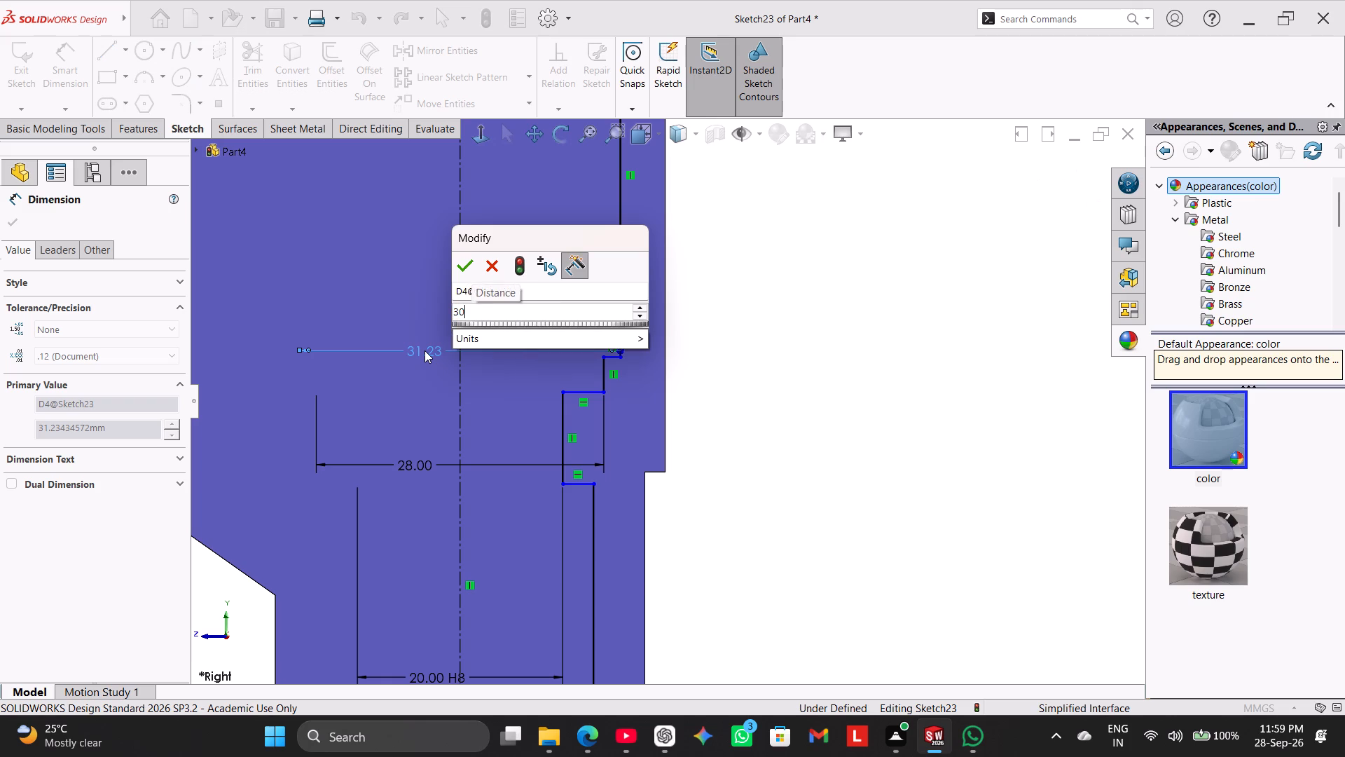
pyautogui.press('Return')
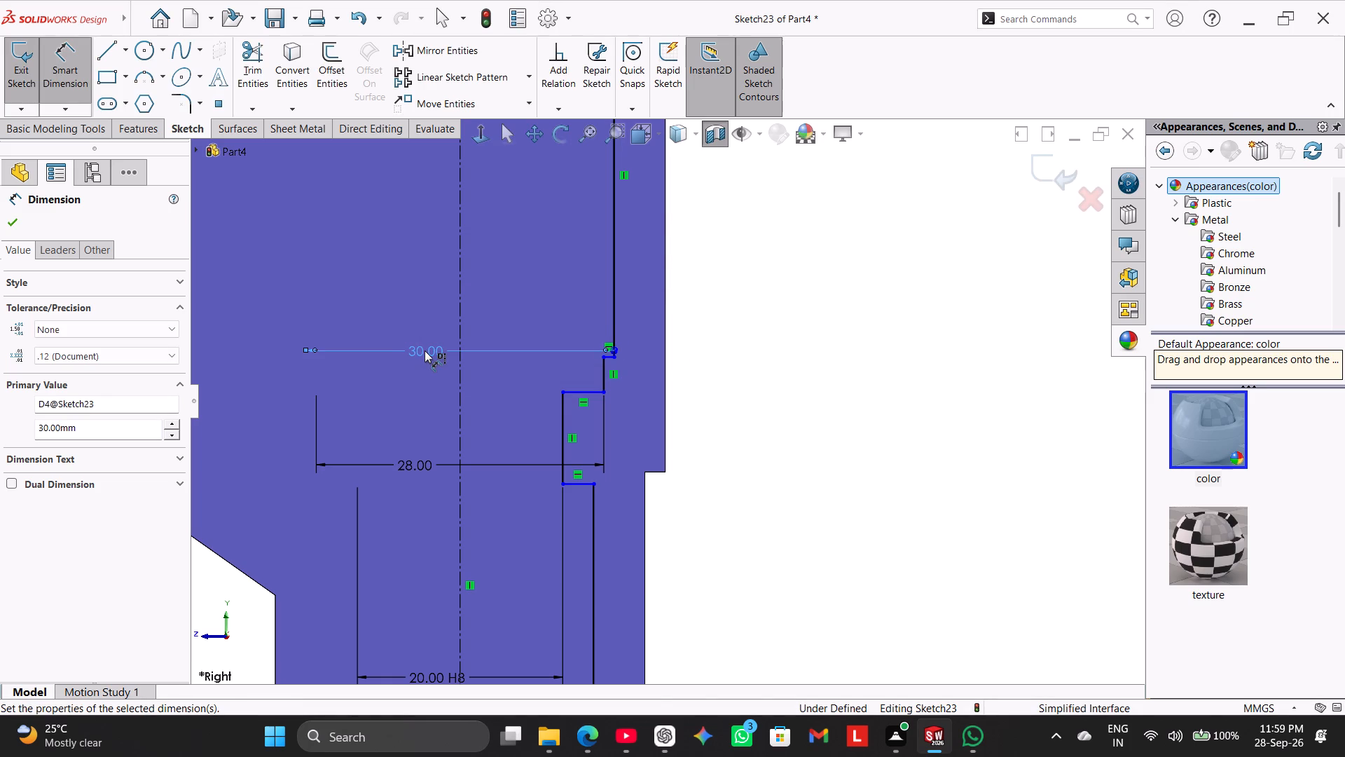
# Dimension the short vertical line of the top recess about the centerline as a 36 mm diameter.
pyautogui.scroll(3, 565, 301)
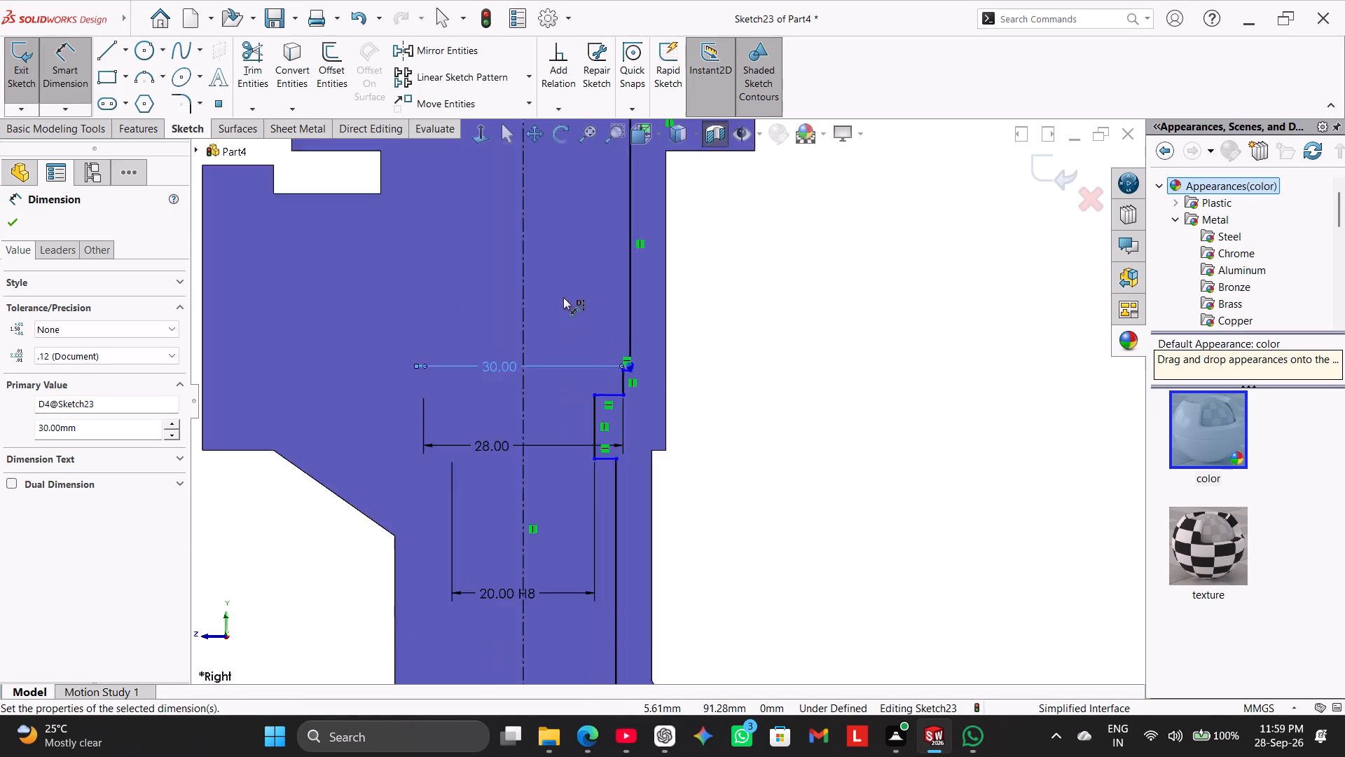
pyautogui.scroll(2, 563, 297)
pyautogui.scroll(-7, 671, 223)
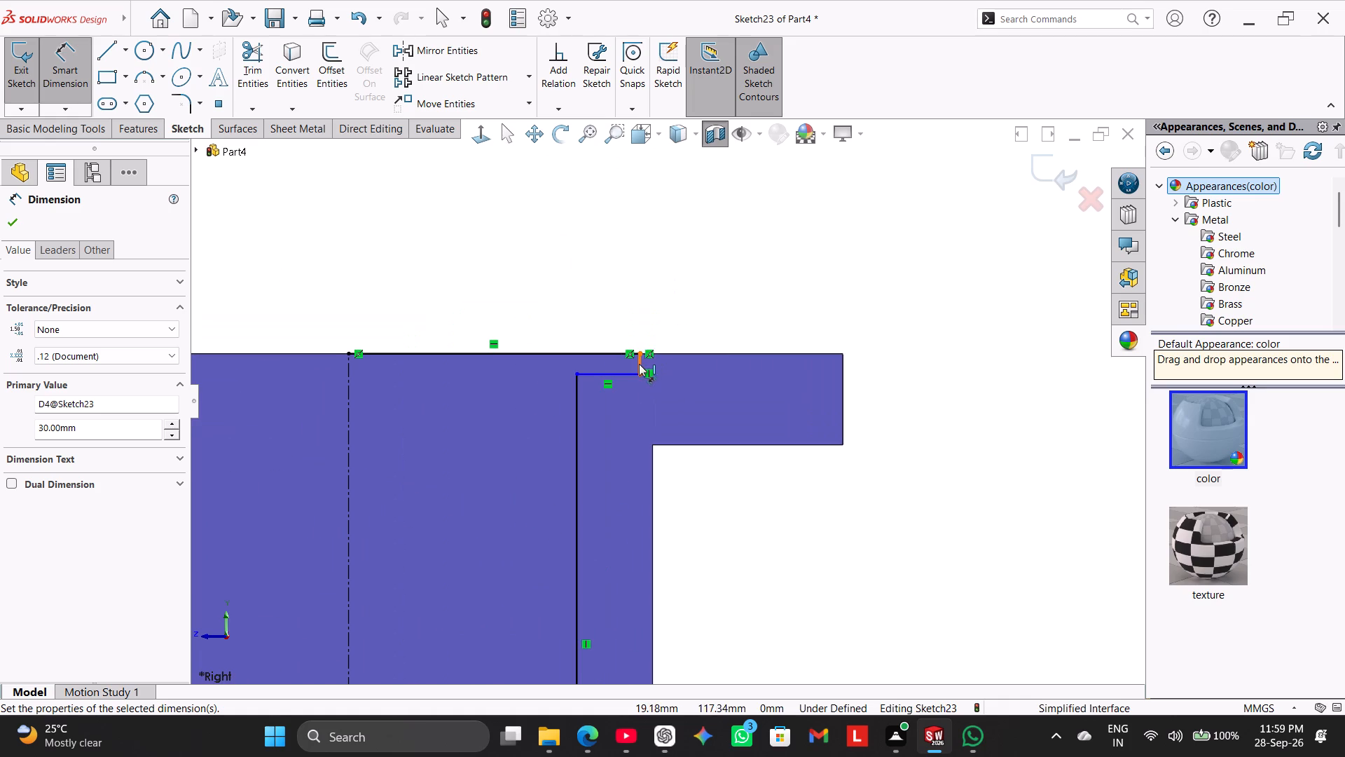
pyautogui.click(639, 364)
pyautogui.click(349, 390)
pyautogui.click(317, 418)
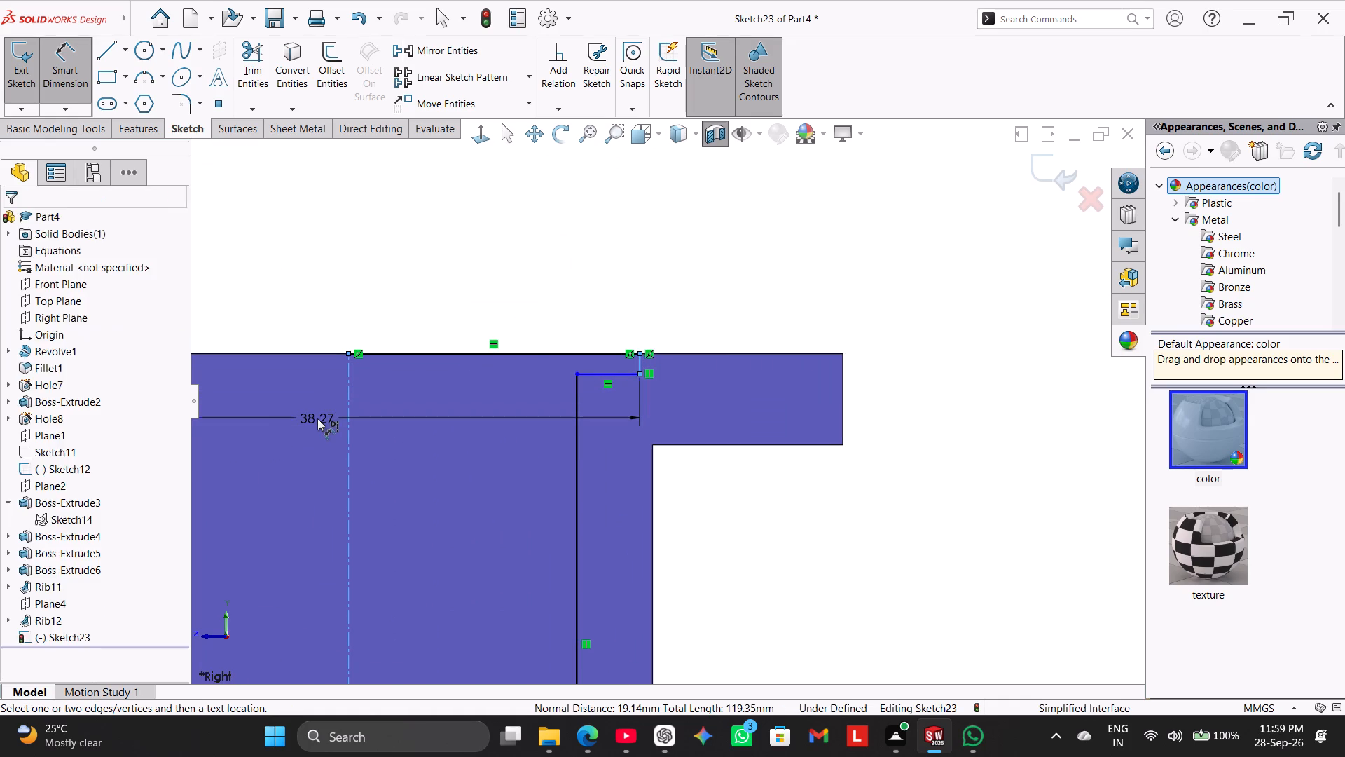
pyautogui.write('36')
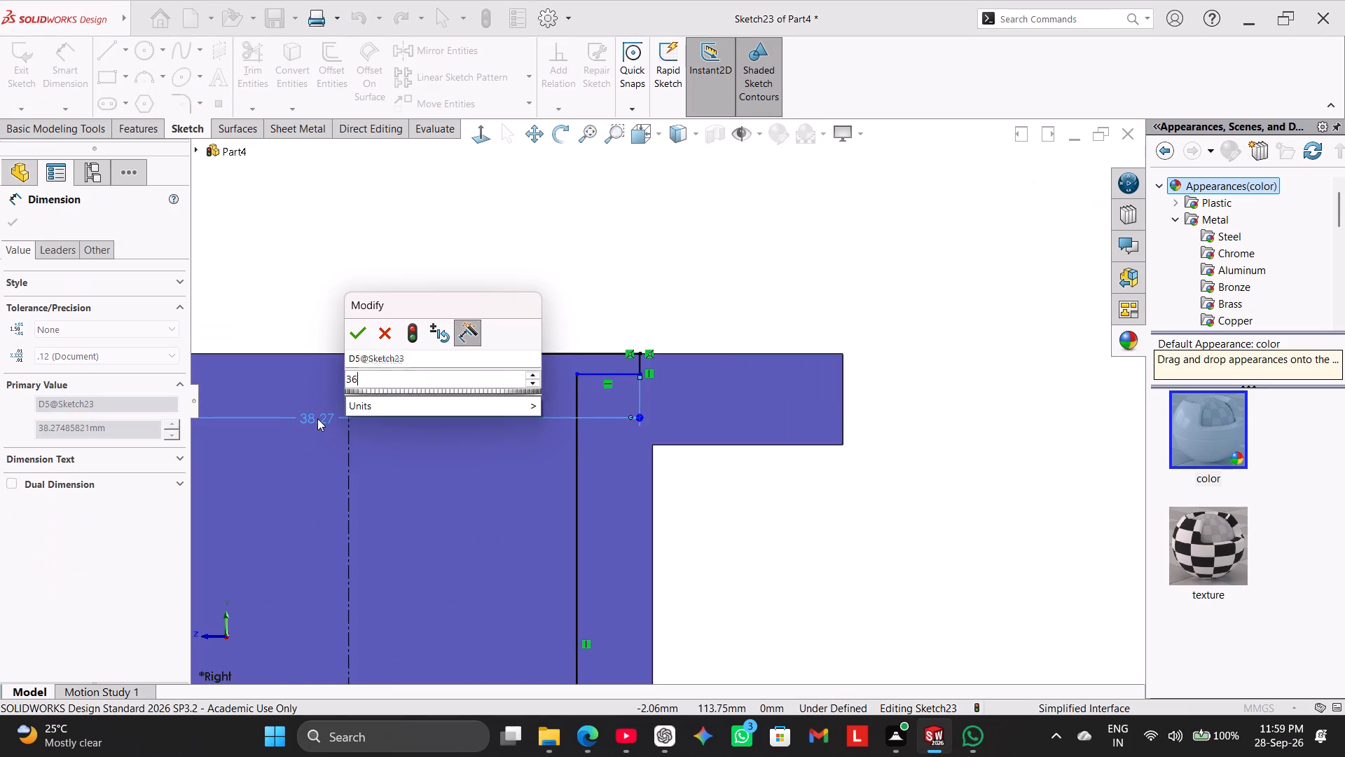
pyautogui.press('Return')
pyautogui.scroll(7, 499, 214)
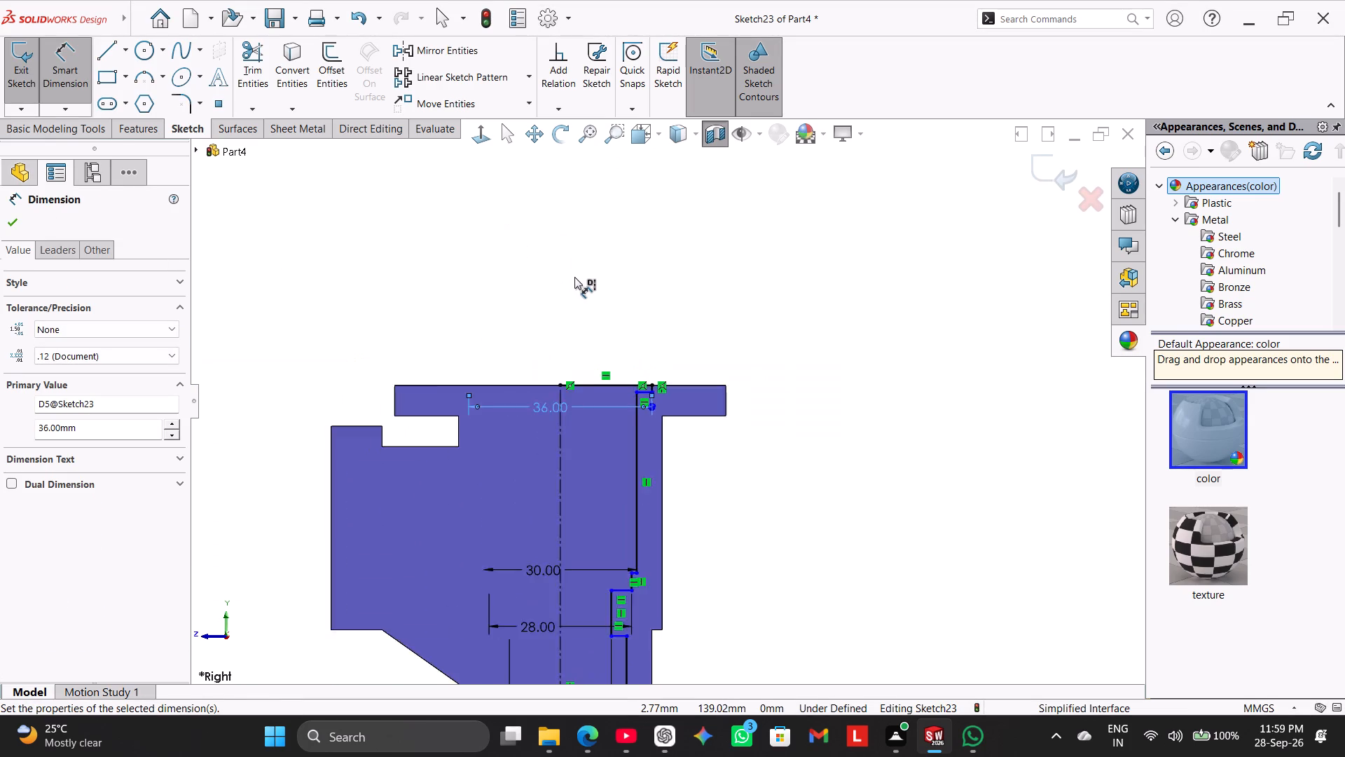
pyautogui.scroll(2, 574, 277)
pyautogui.rightClick(574, 277)
pyautogui.click(637, 325)
# Dimension the top recess's short vertical line to a depth of 2 mm.
pyautogui.scroll(-4, 667, 445)
pyautogui.scroll(-1, 553, 397)
pyautogui.scroll(7, 563, 397)
pyautogui.scroll(-2, 689, 499)
pyautogui.scroll(-2, 639, 437)
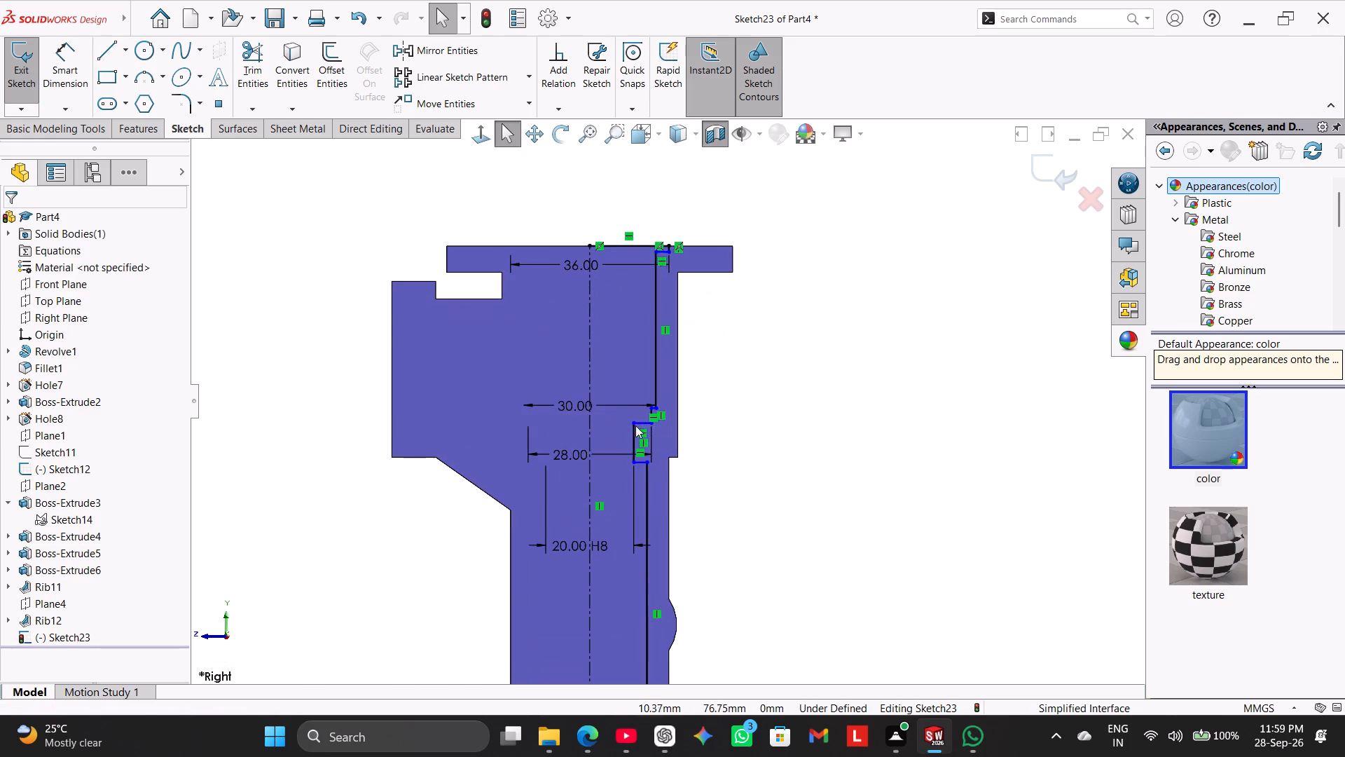
pyautogui.scroll(-3, 628, 404)
pyautogui.scroll(4, 628, 402)
pyautogui.click(83, 50)
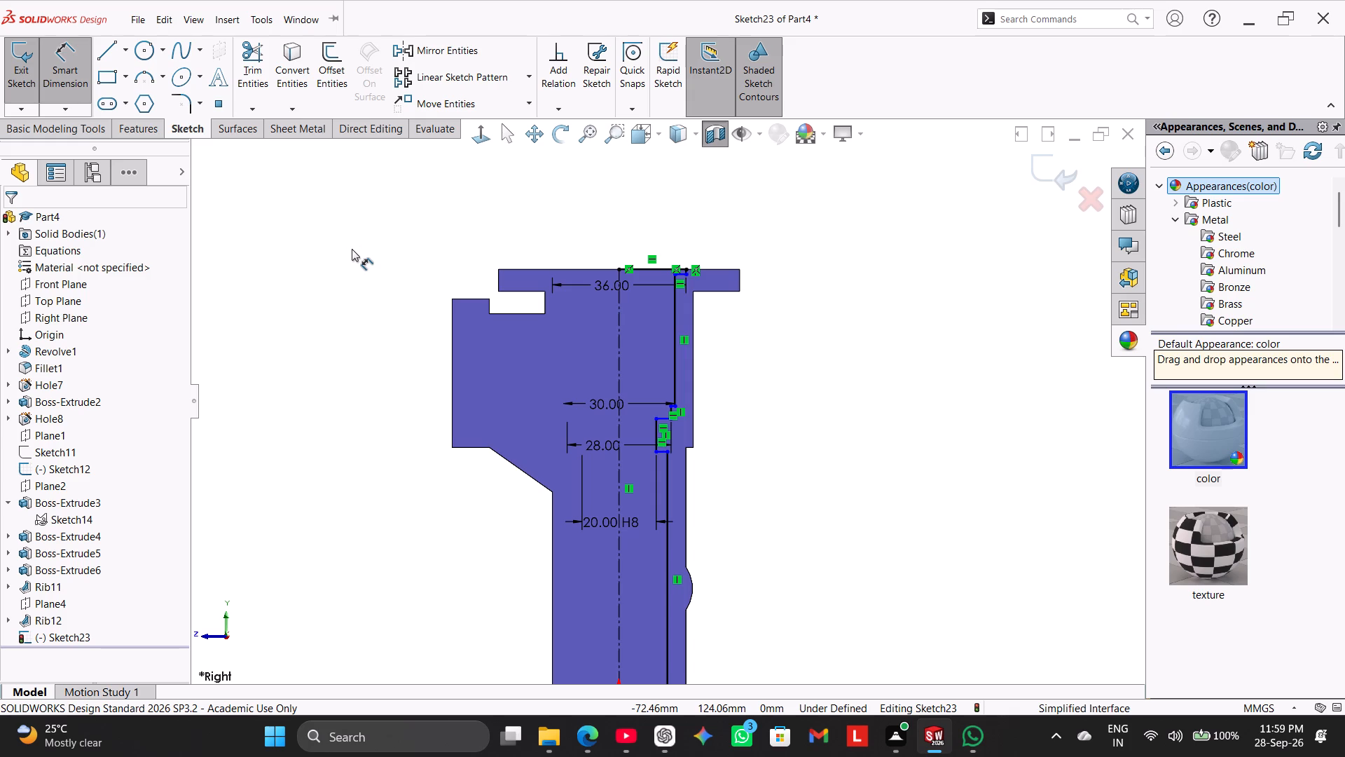
pyautogui.scroll(-4, 754, 262)
pyautogui.scroll(-6, 682, 301)
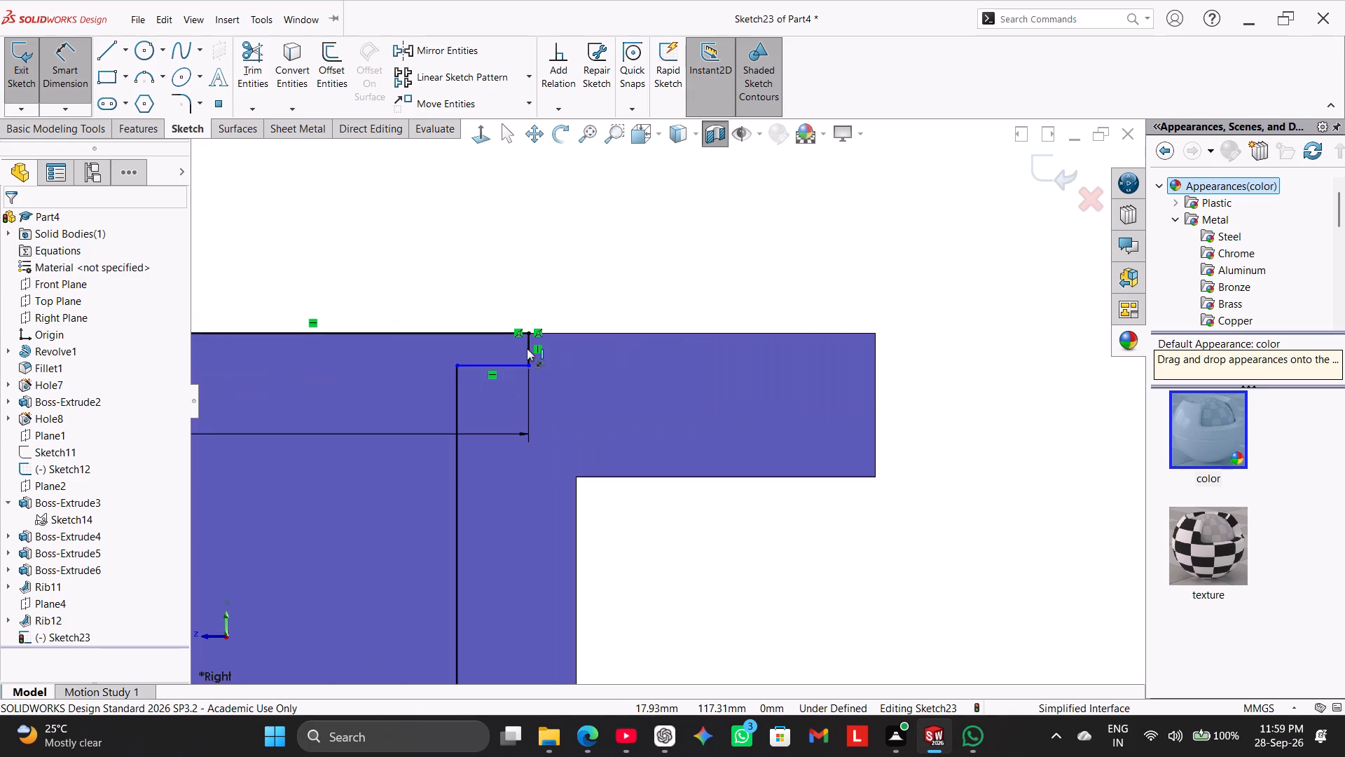
pyautogui.click(527, 348)
pyautogui.click(933, 289)
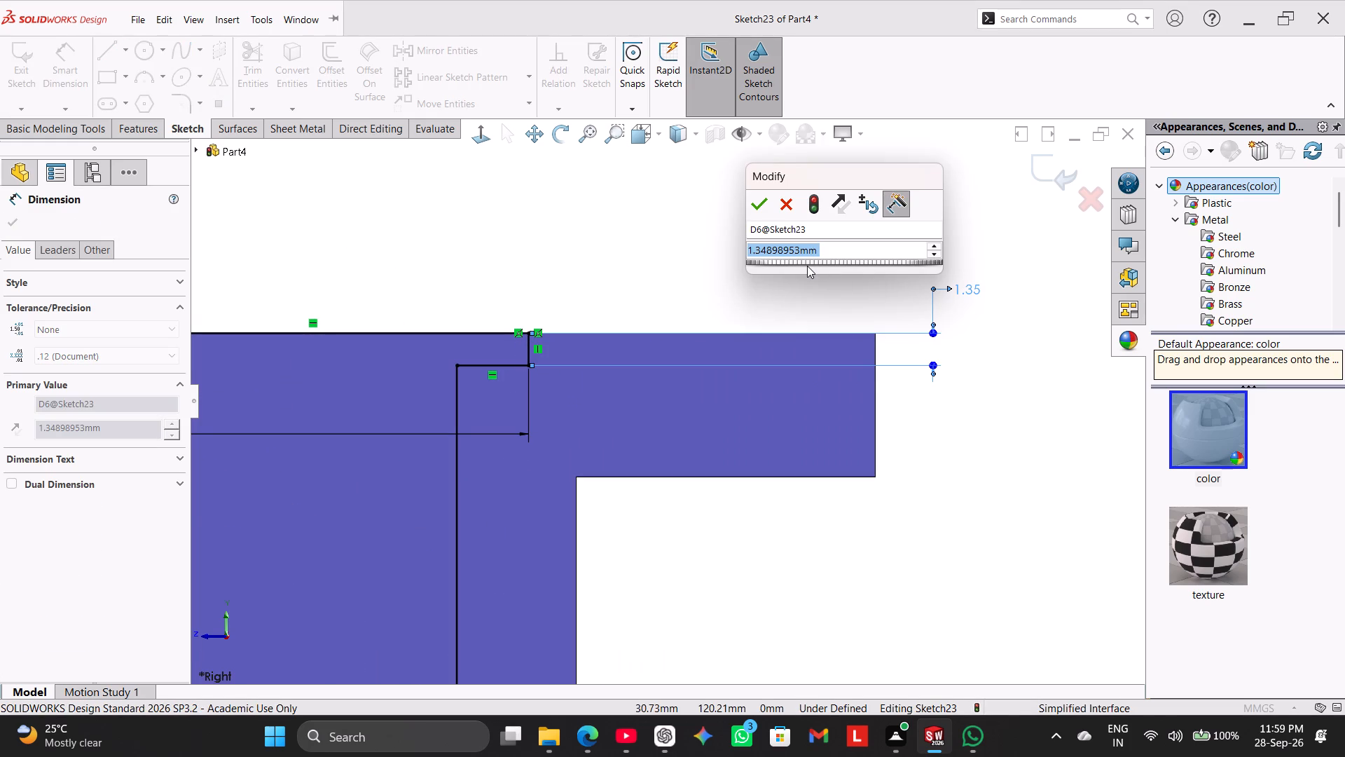
pyautogui.press('2')
pyautogui.press('Return')
# Dimension the vertical distance from the top recess's floor line to the upper horizontal line of the 20 H8 step as 39 mm.
pyautogui.scroll(9, 906, 712)
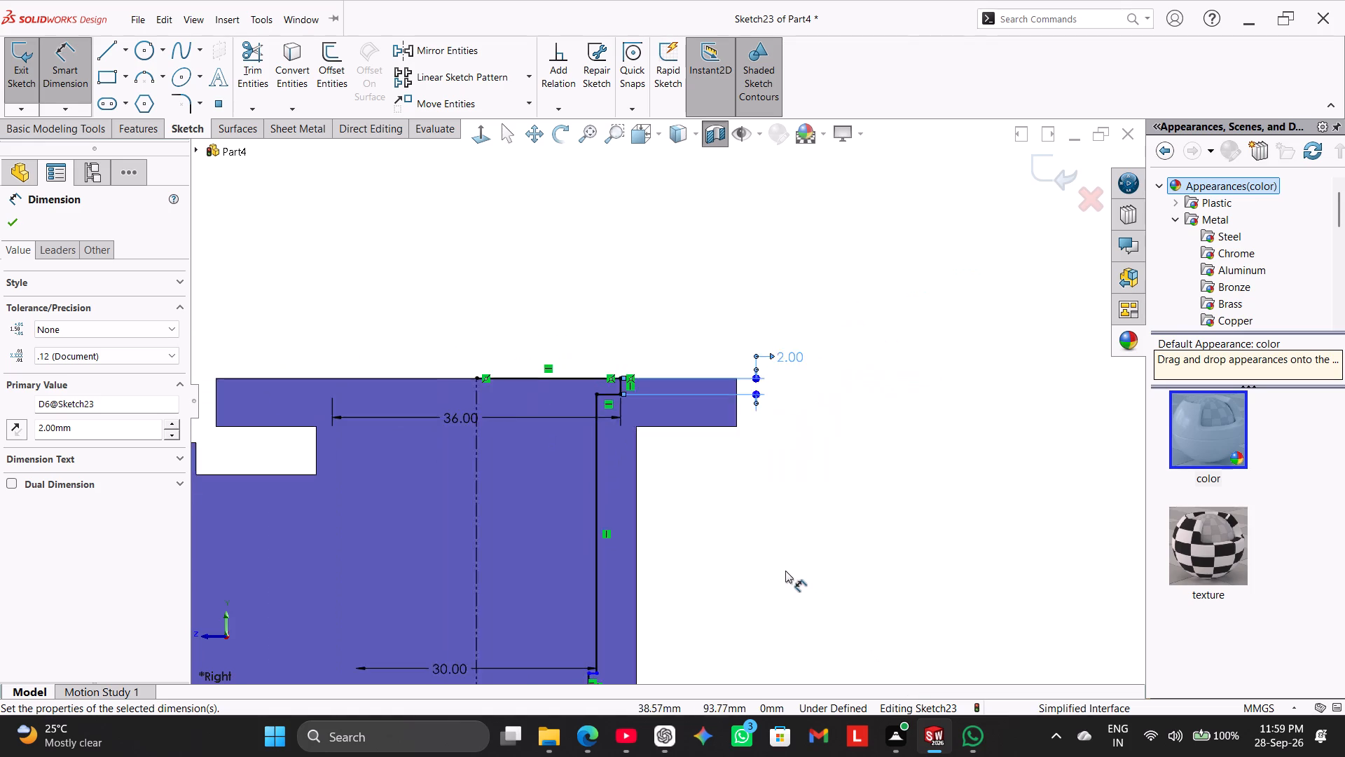
pyautogui.scroll(10, 785, 571)
pyautogui.scroll(-4, 705, 500)
pyautogui.scroll(-2, 689, 410)
pyautogui.scroll(-3, 598, 261)
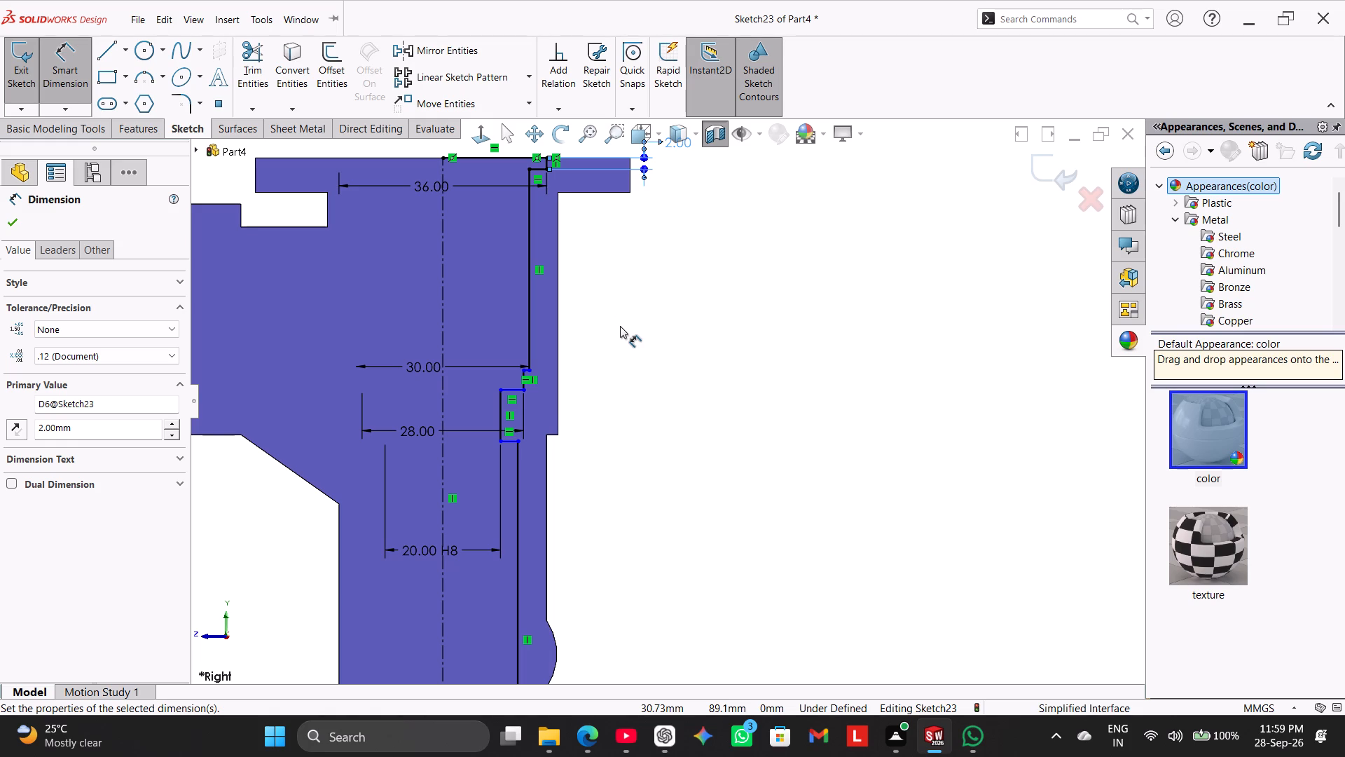
pyautogui.scroll(1, 620, 326)
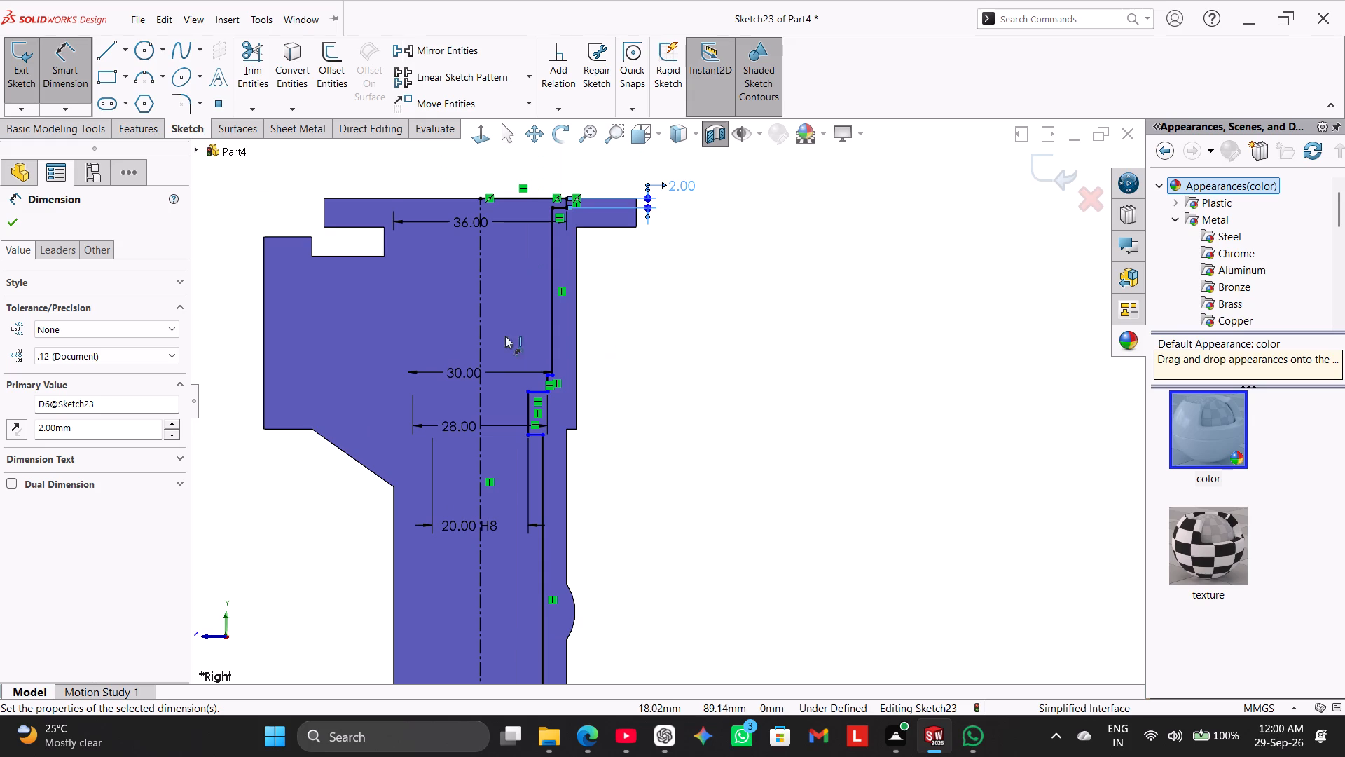
pyautogui.scroll(-4, 601, 208)
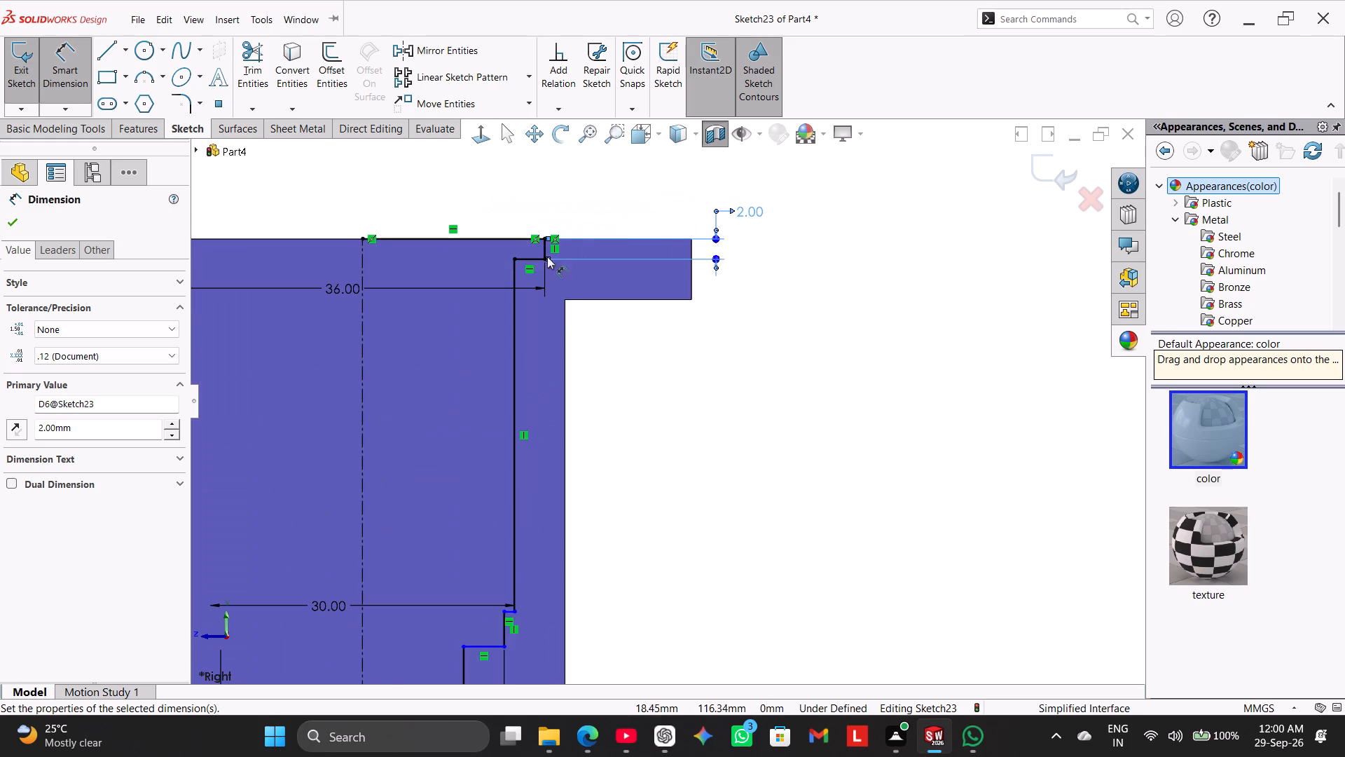
pyautogui.click(530, 256)
pyautogui.scroll(3, 613, 459)
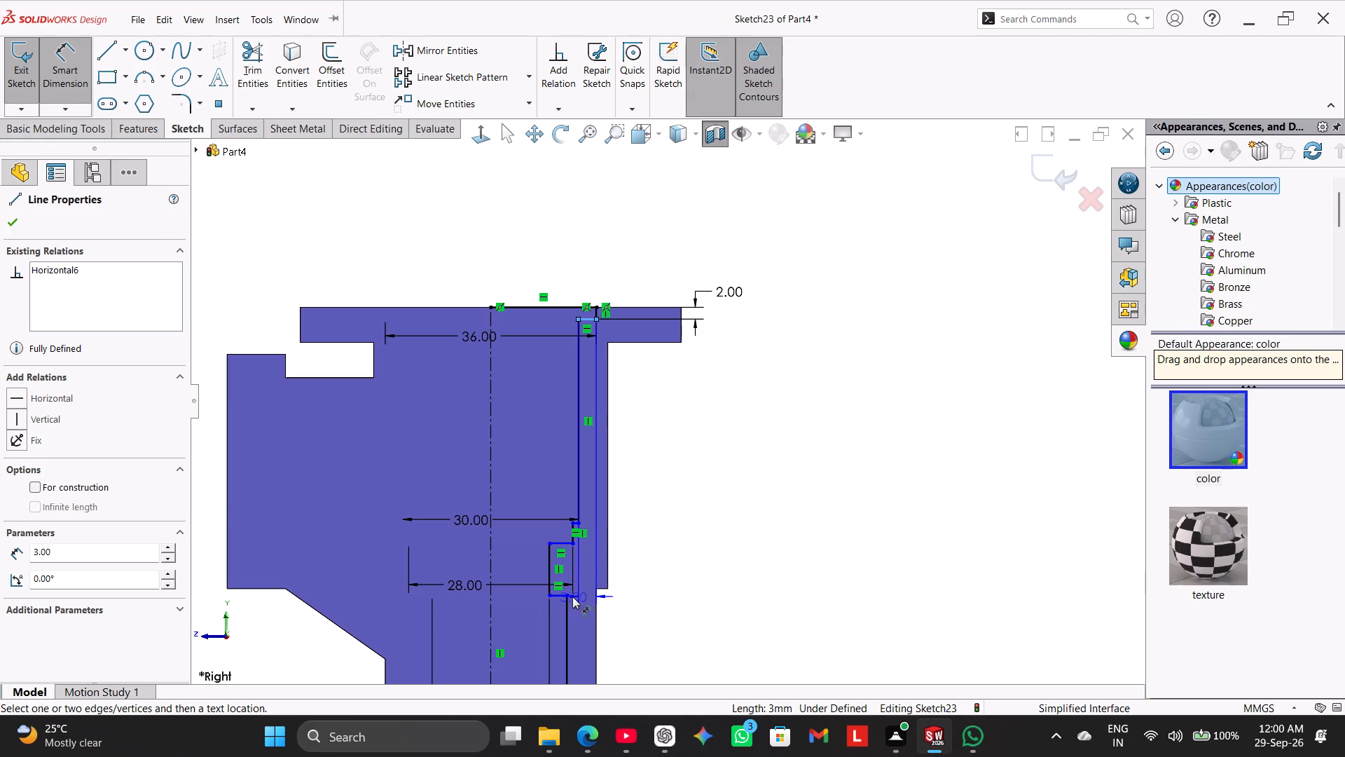
pyautogui.click(560, 540)
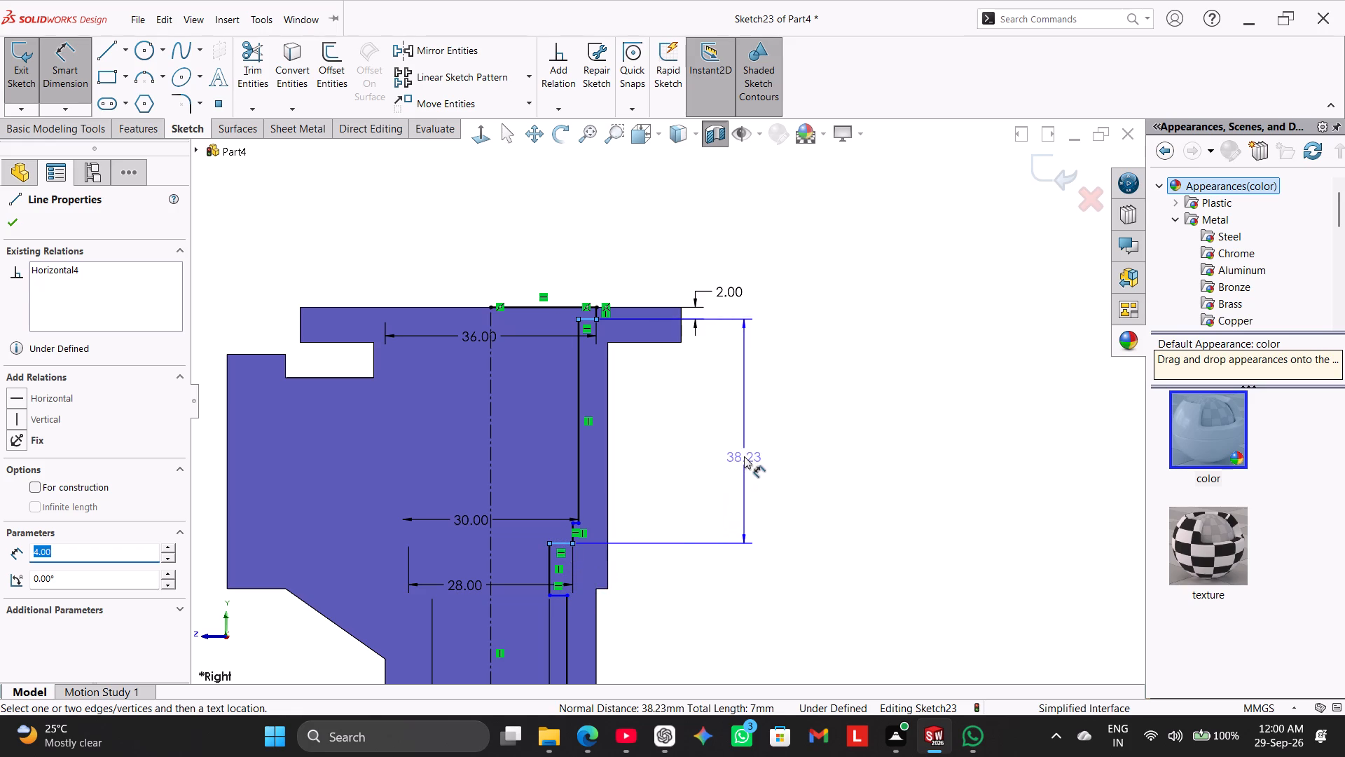
pyautogui.click(744, 456)
pyautogui.write('39')
pyautogui.press('Return')
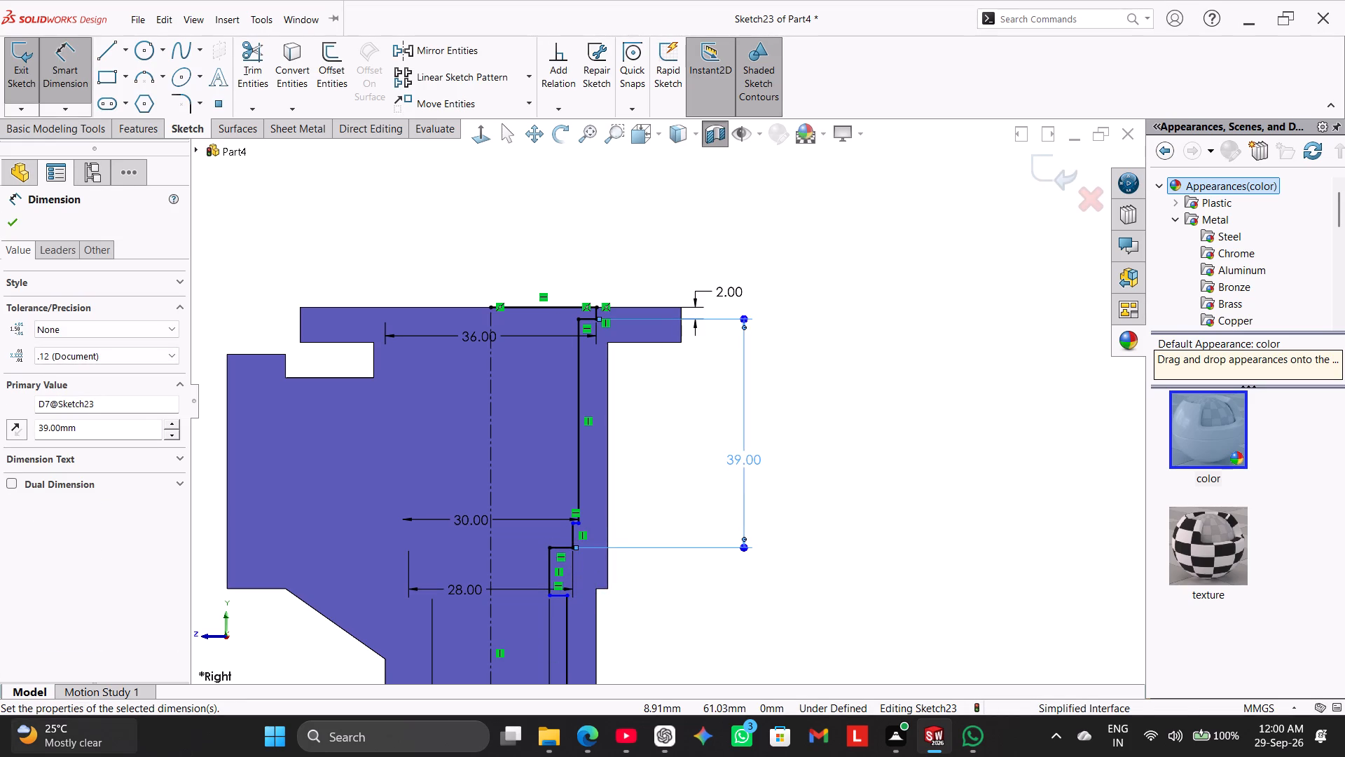
# Give the 39 mm dimension a bilateral tolerance with an upper deviation of +0.50 mm.
pyautogui.click(140, 325)
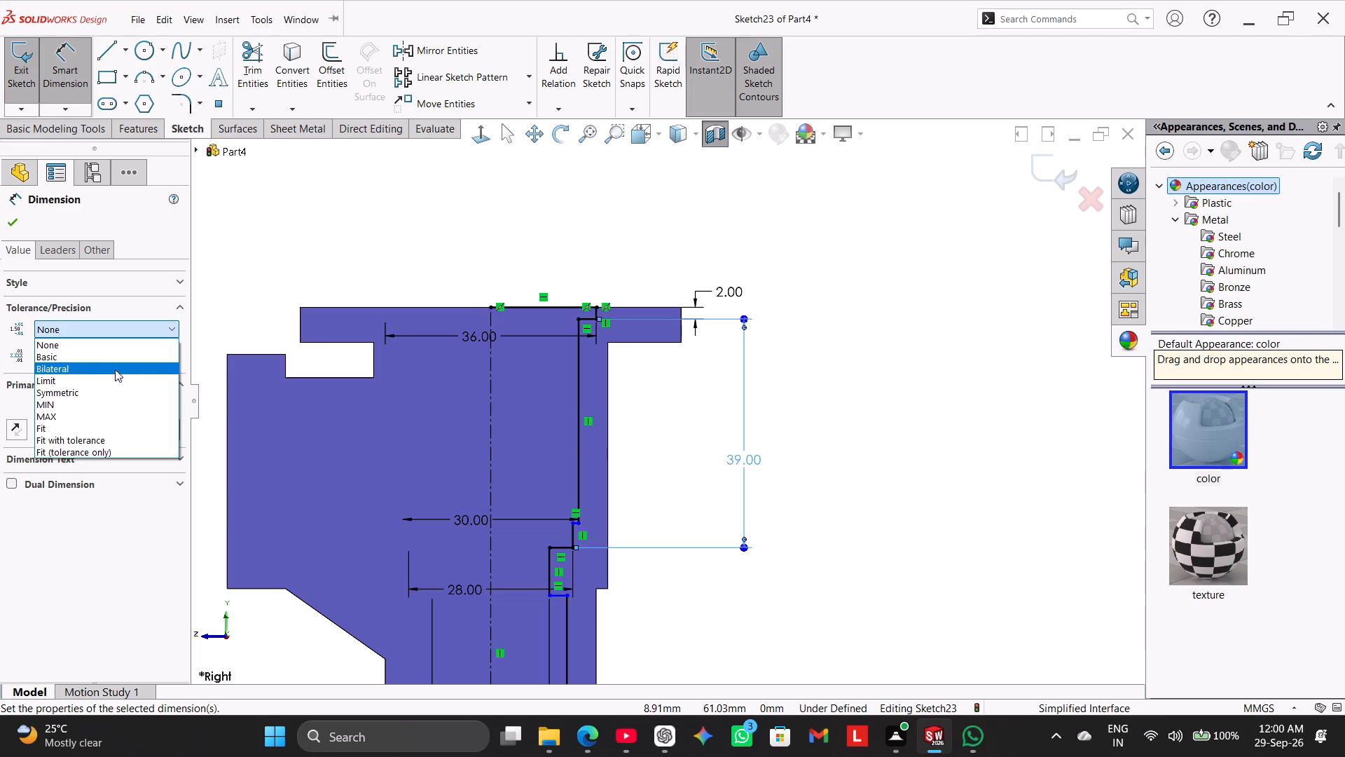
pyautogui.click(108, 371)
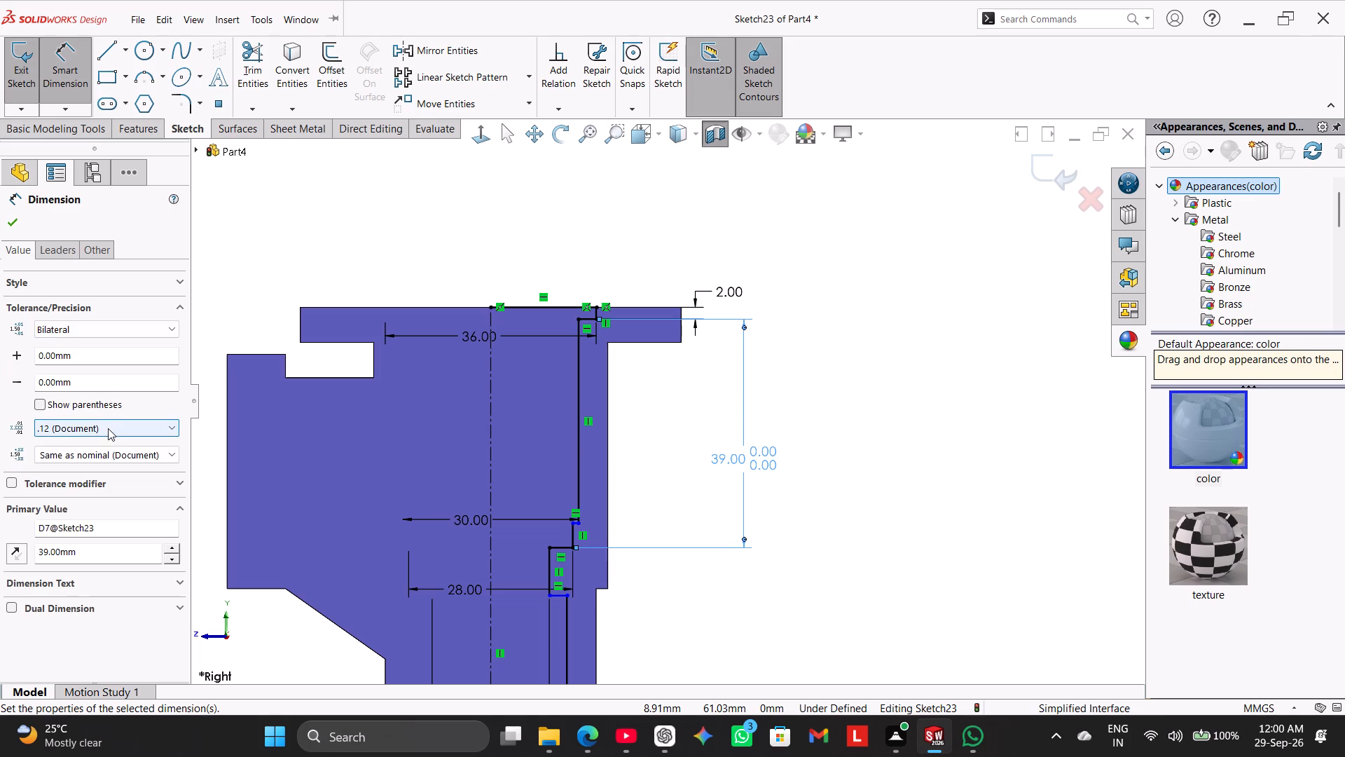
pyautogui.doubleClick(106, 350)
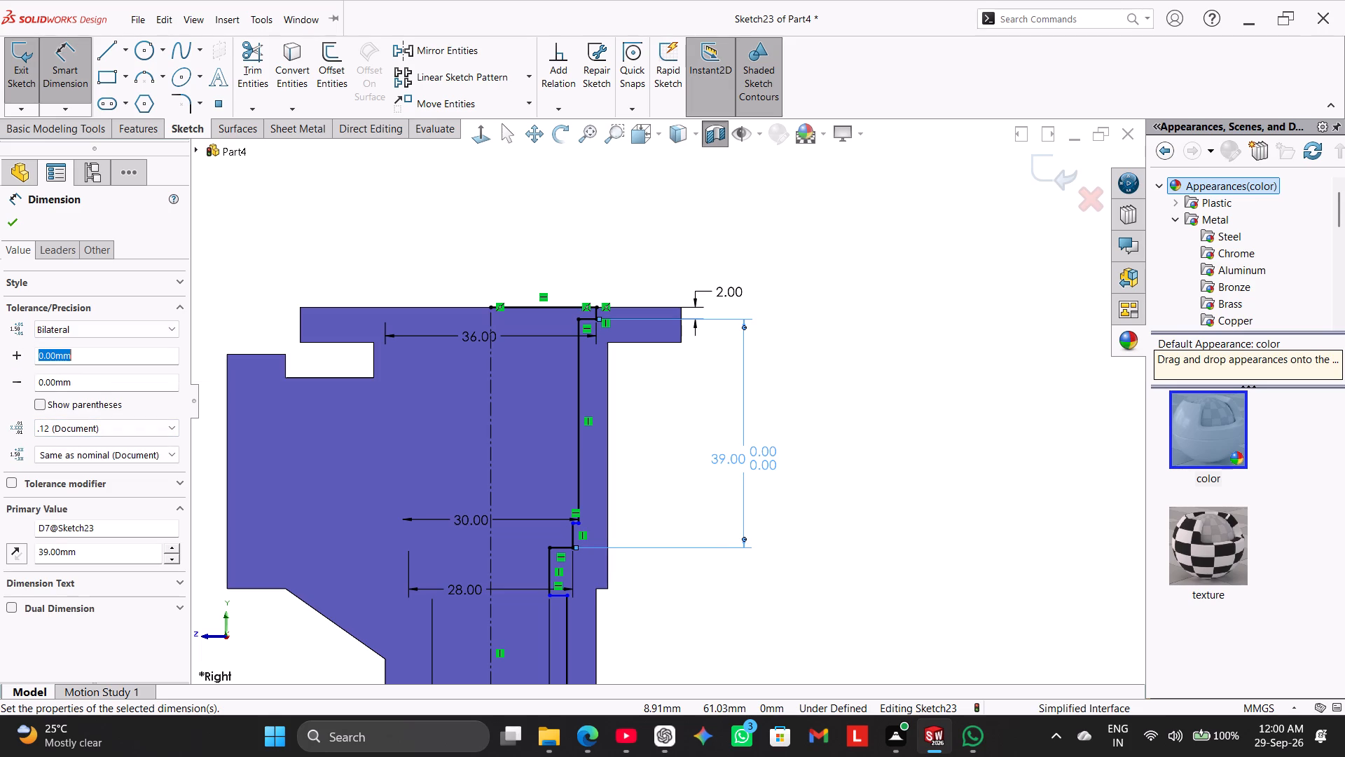
pyautogui.write('0.')
pyautogui.write('50')
pyautogui.press('Return')
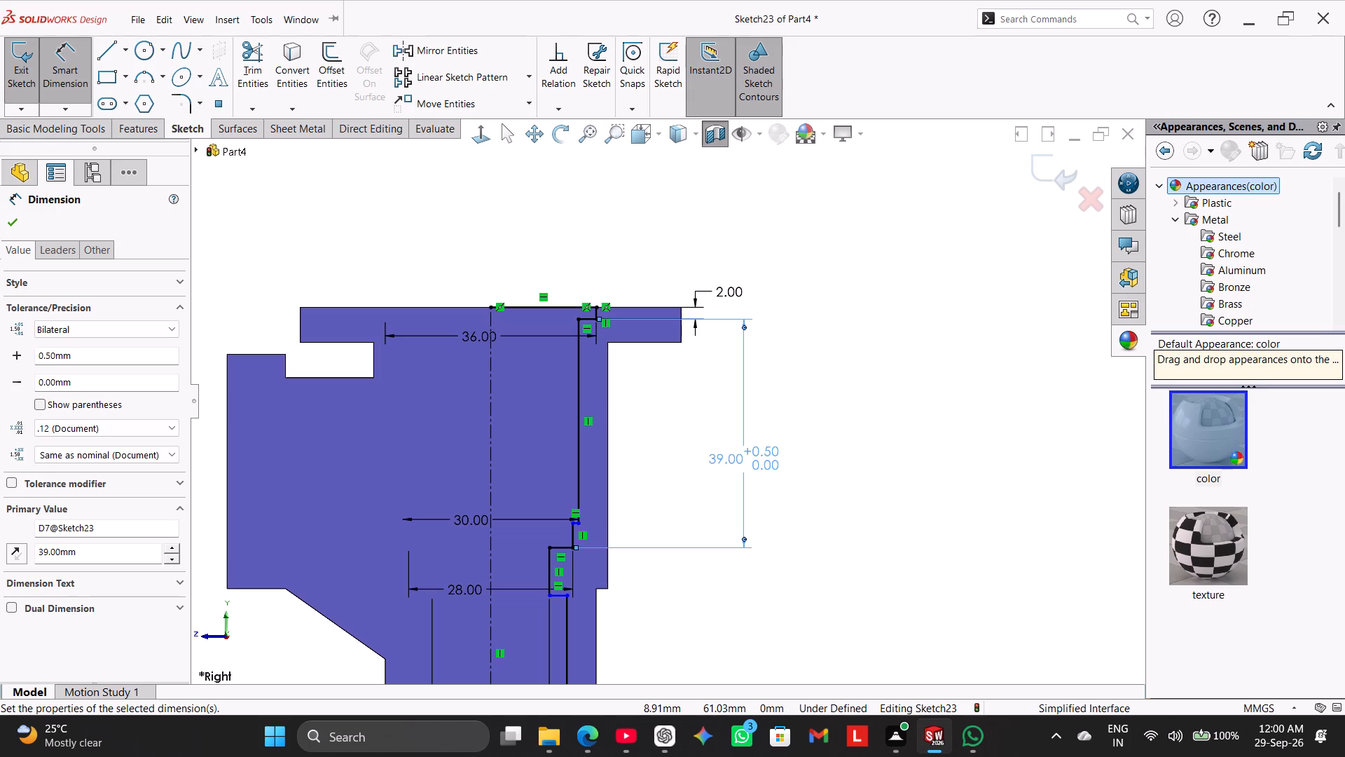
pyautogui.click(859, 312)
pyautogui.rightClick(862, 315)
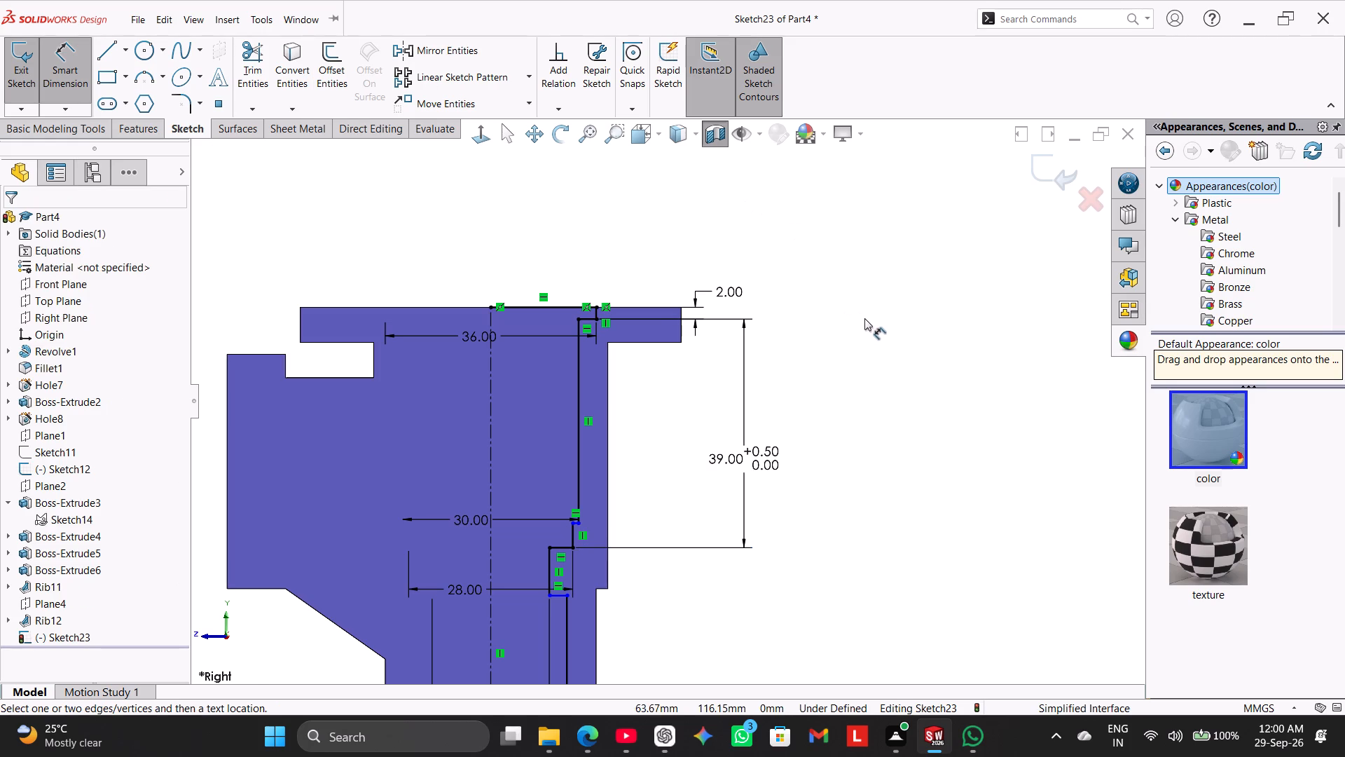
pyautogui.click(916, 361)
# Move the toleranced 39 mm dimension closer to the part's outer edge.
pyautogui.moveTo(754, 449); pyautogui.dragTo(711, 461)
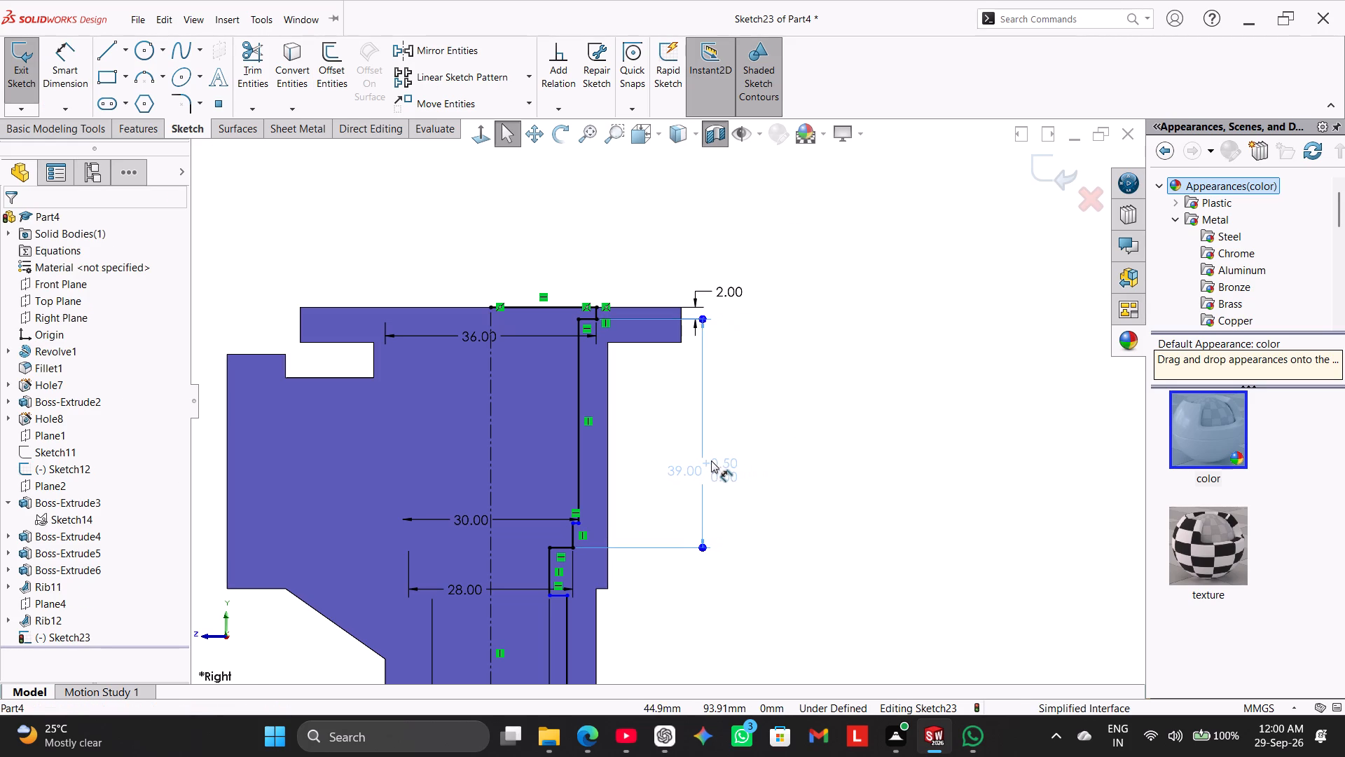
pyautogui.moveTo(711, 461); pyautogui.dragTo(710, 461)
pyautogui.click(820, 374)
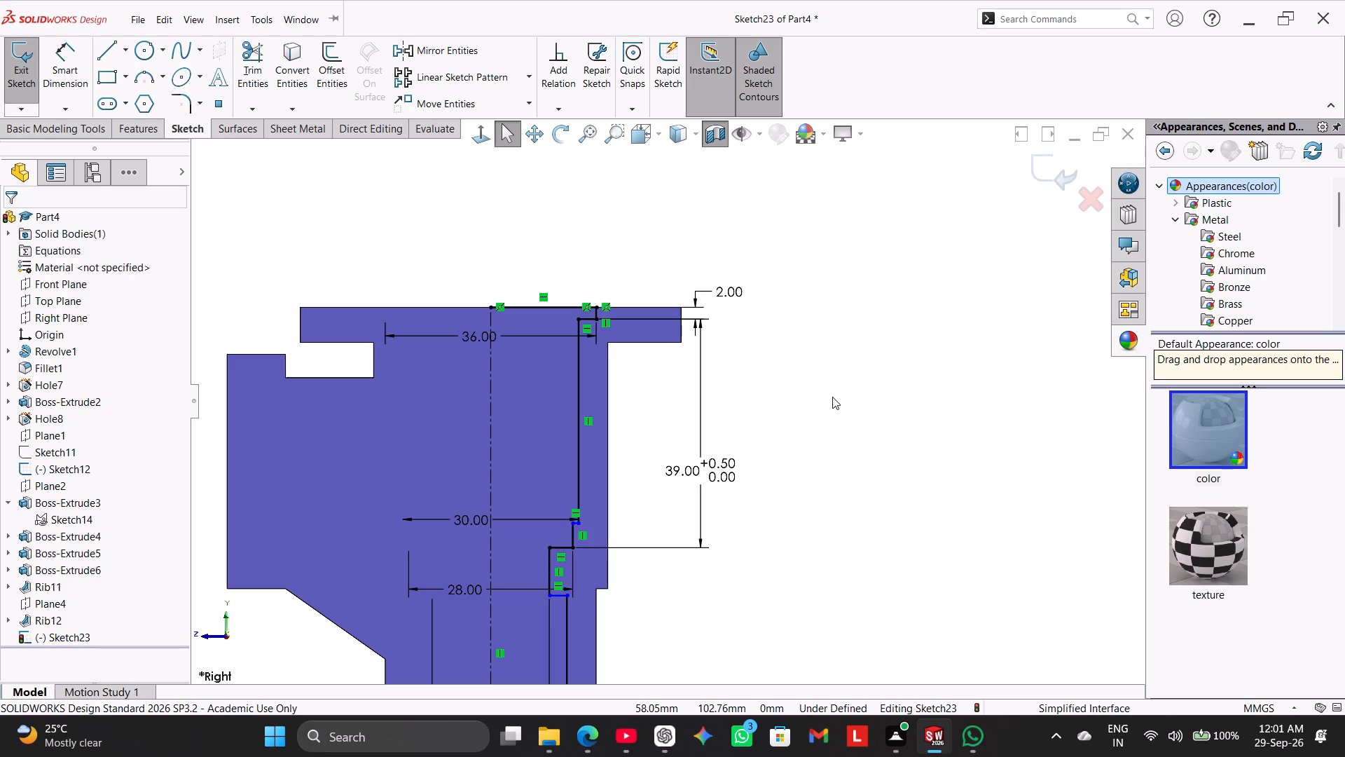
# Dimension the height from the profile's bottom line to the lower horizontal line of the 20 H8 step as 70 mm.
pyautogui.scroll(2, 855, 496)
pyautogui.scroll(4, 795, 575)
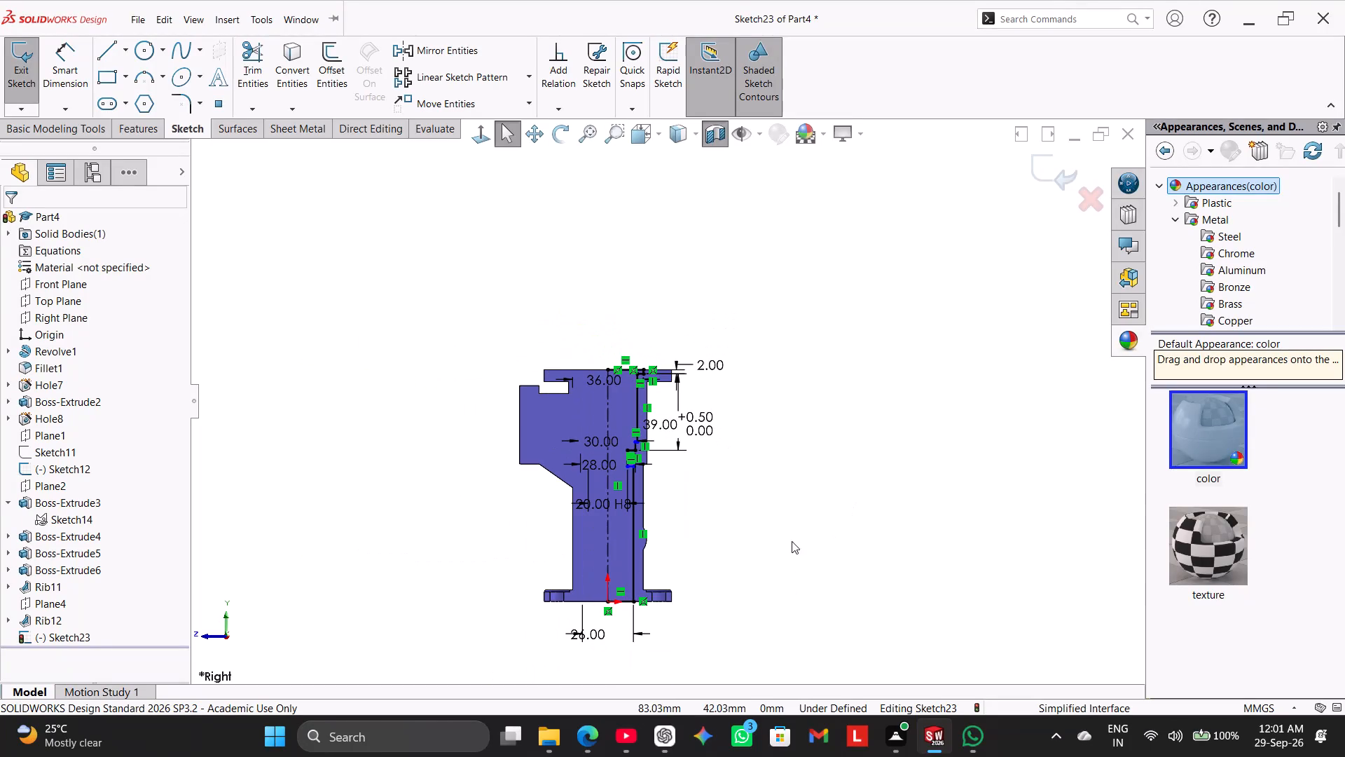
pyautogui.moveTo(46, 65); pyautogui.dragTo(58, 69)
pyautogui.scroll(-1, 771, 527)
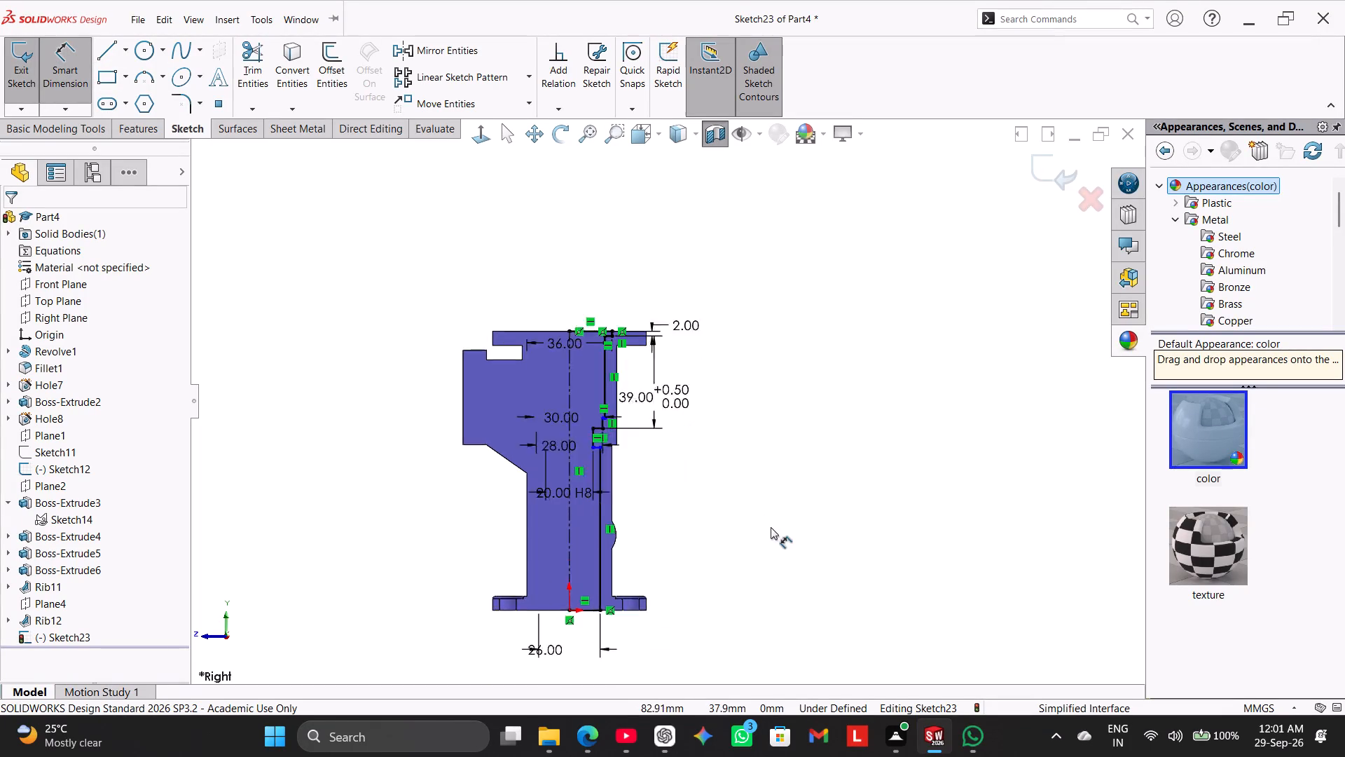
pyautogui.scroll(-2, 771, 527)
pyautogui.scroll(-1, 597, 608)
pyautogui.click(485, 626)
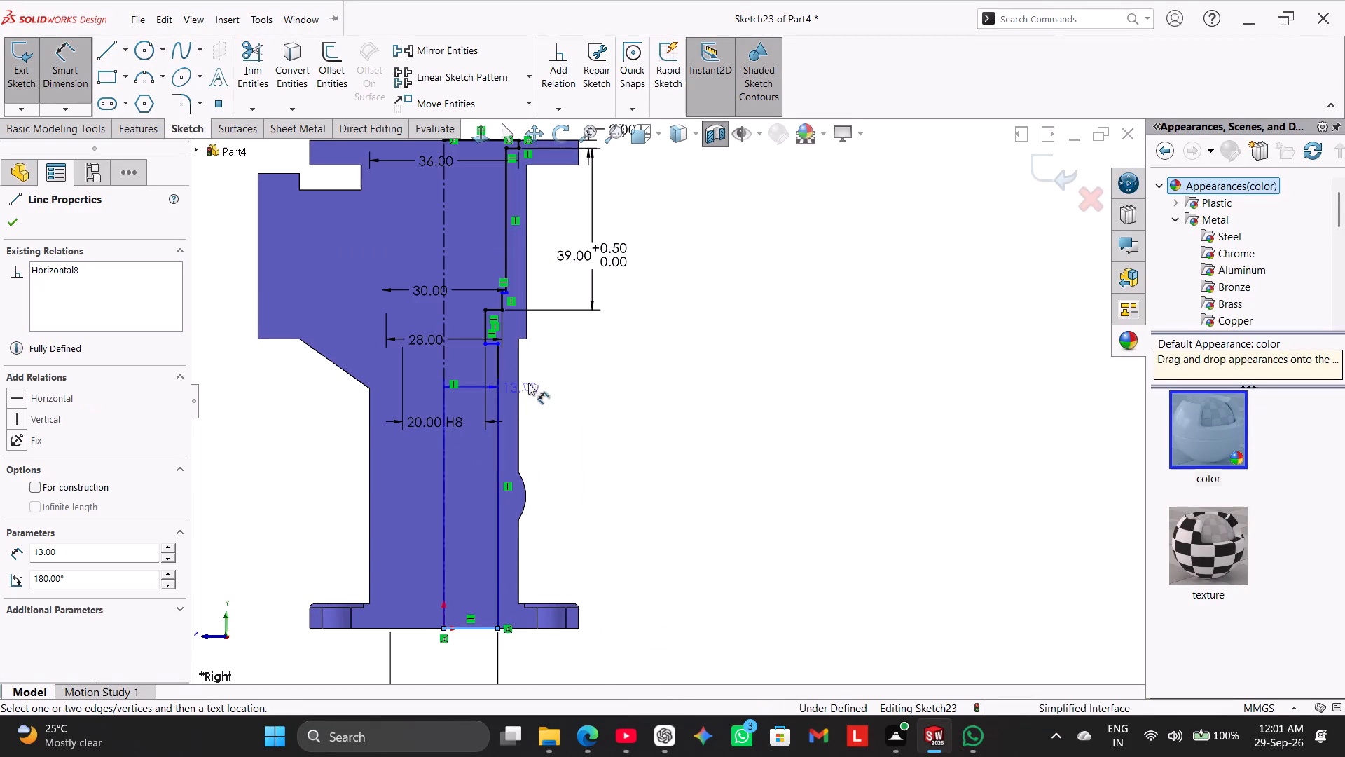
pyautogui.scroll(-6, 529, 381)
pyautogui.click(498, 313)
pyautogui.click(794, 409)
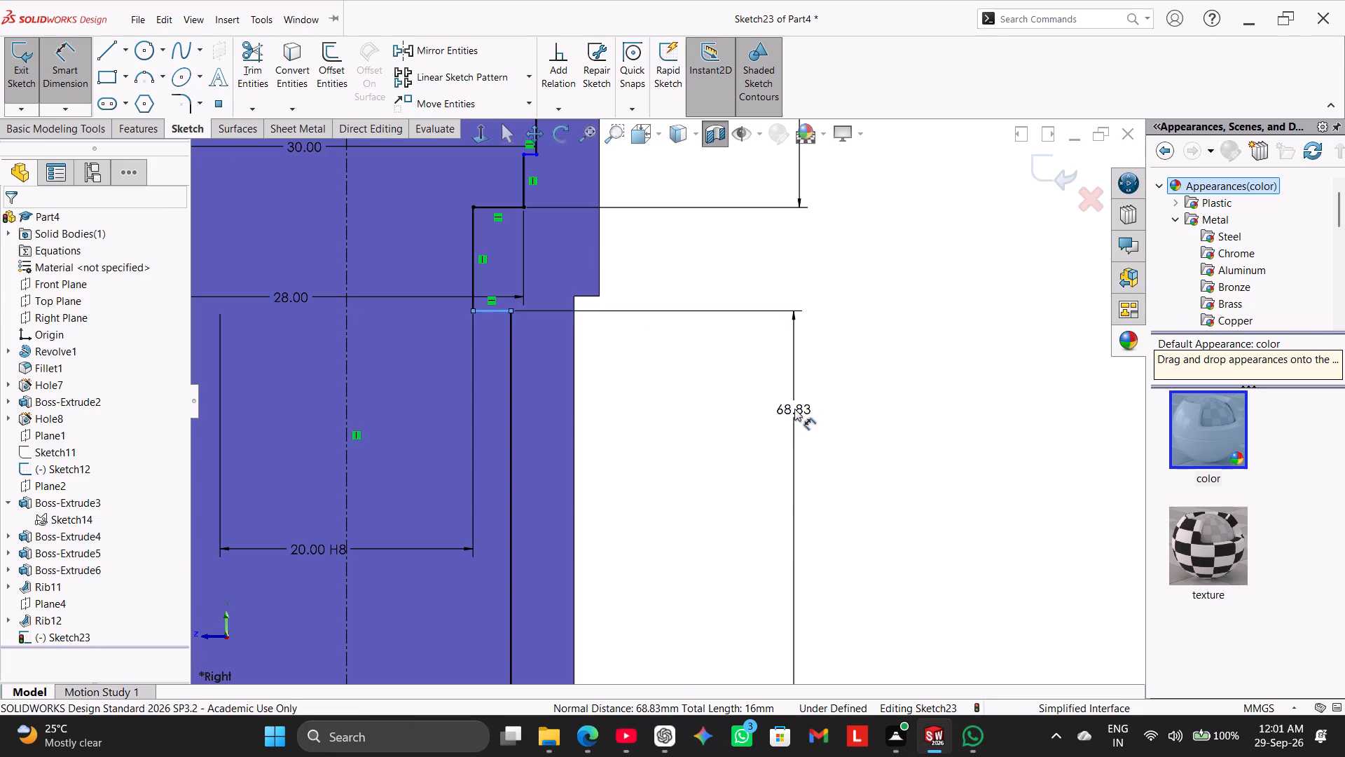
pyautogui.write('70')
pyautogui.press('Return')
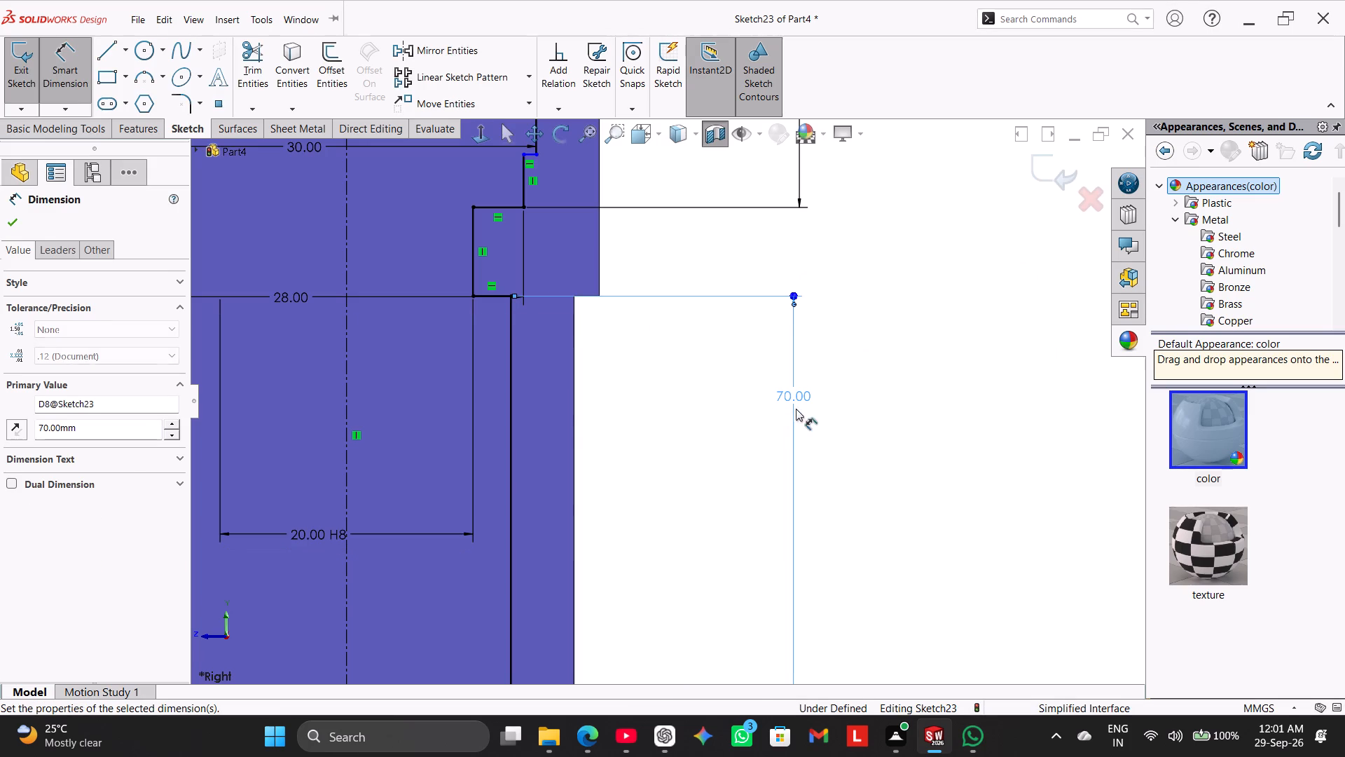
pyautogui.rightClick(1016, 328)
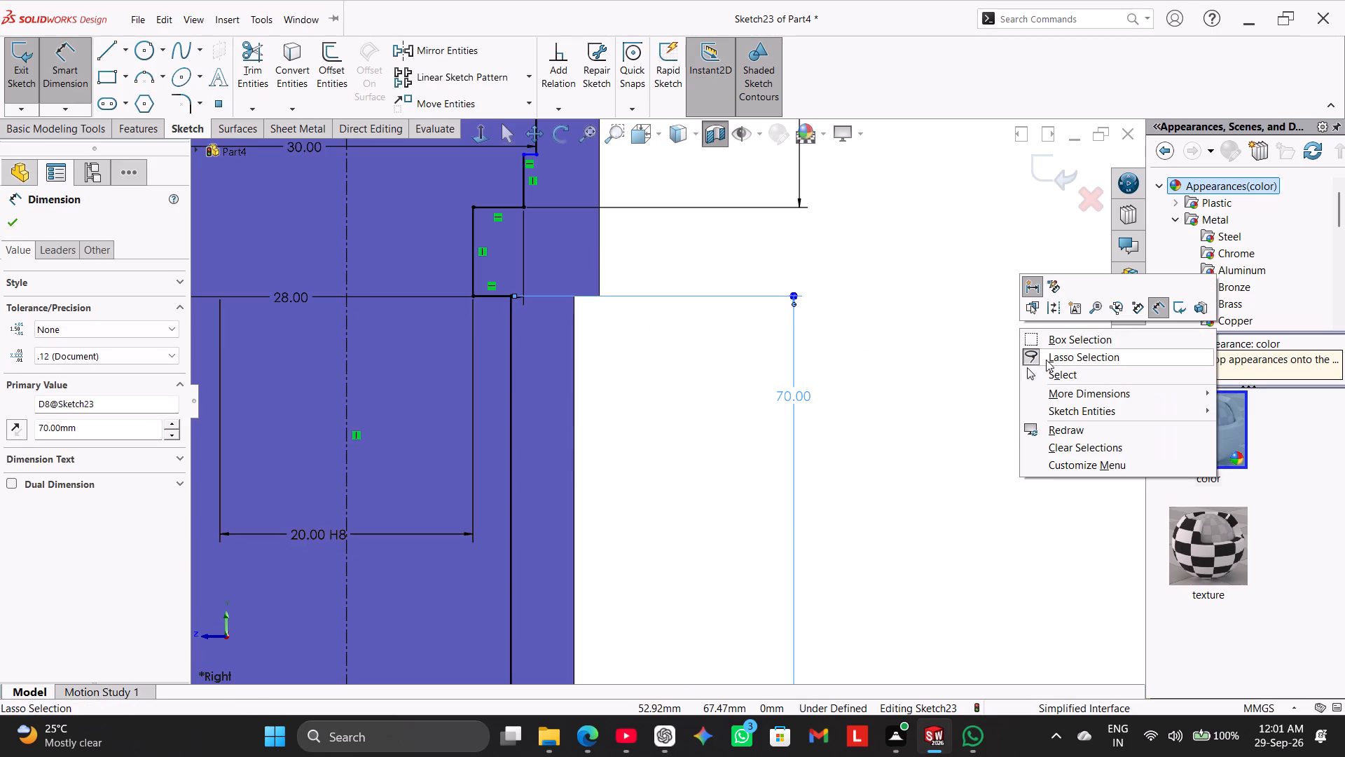
pyautogui.click(1056, 369)
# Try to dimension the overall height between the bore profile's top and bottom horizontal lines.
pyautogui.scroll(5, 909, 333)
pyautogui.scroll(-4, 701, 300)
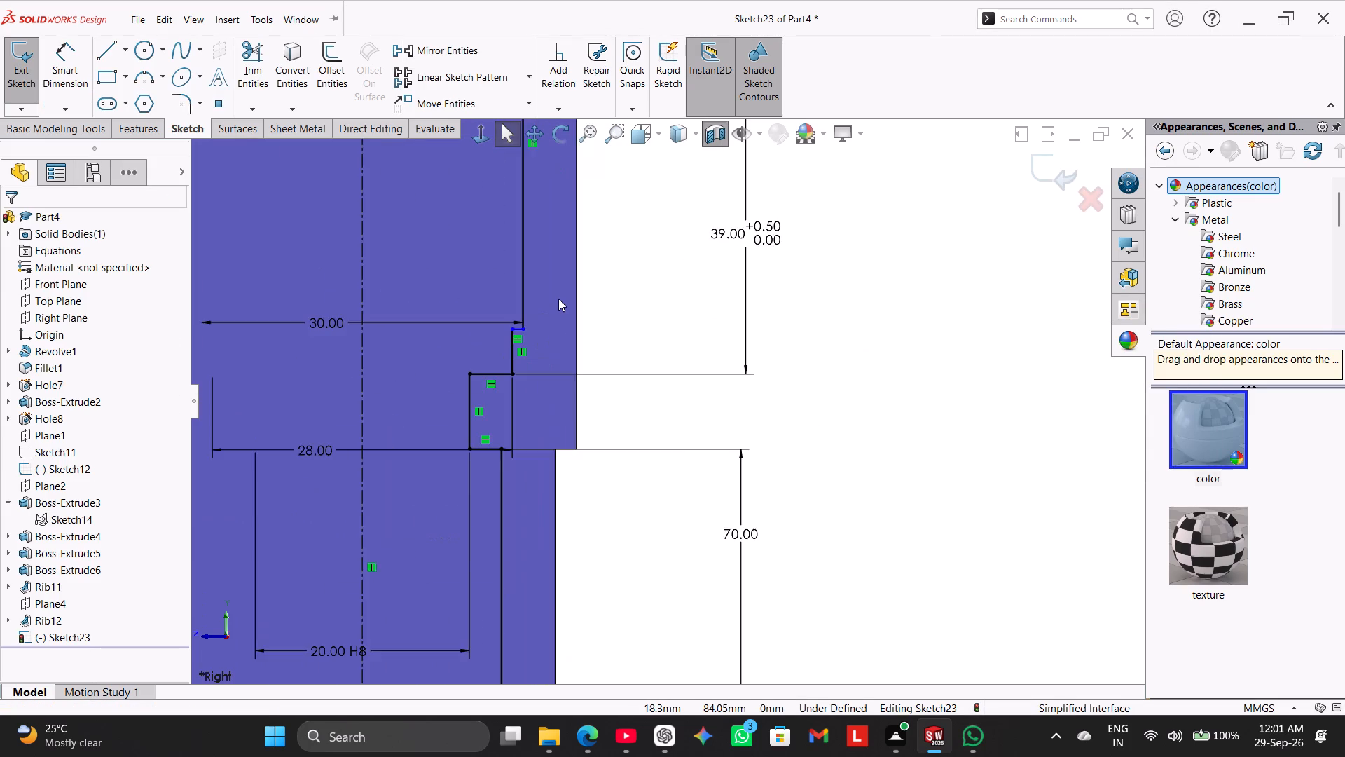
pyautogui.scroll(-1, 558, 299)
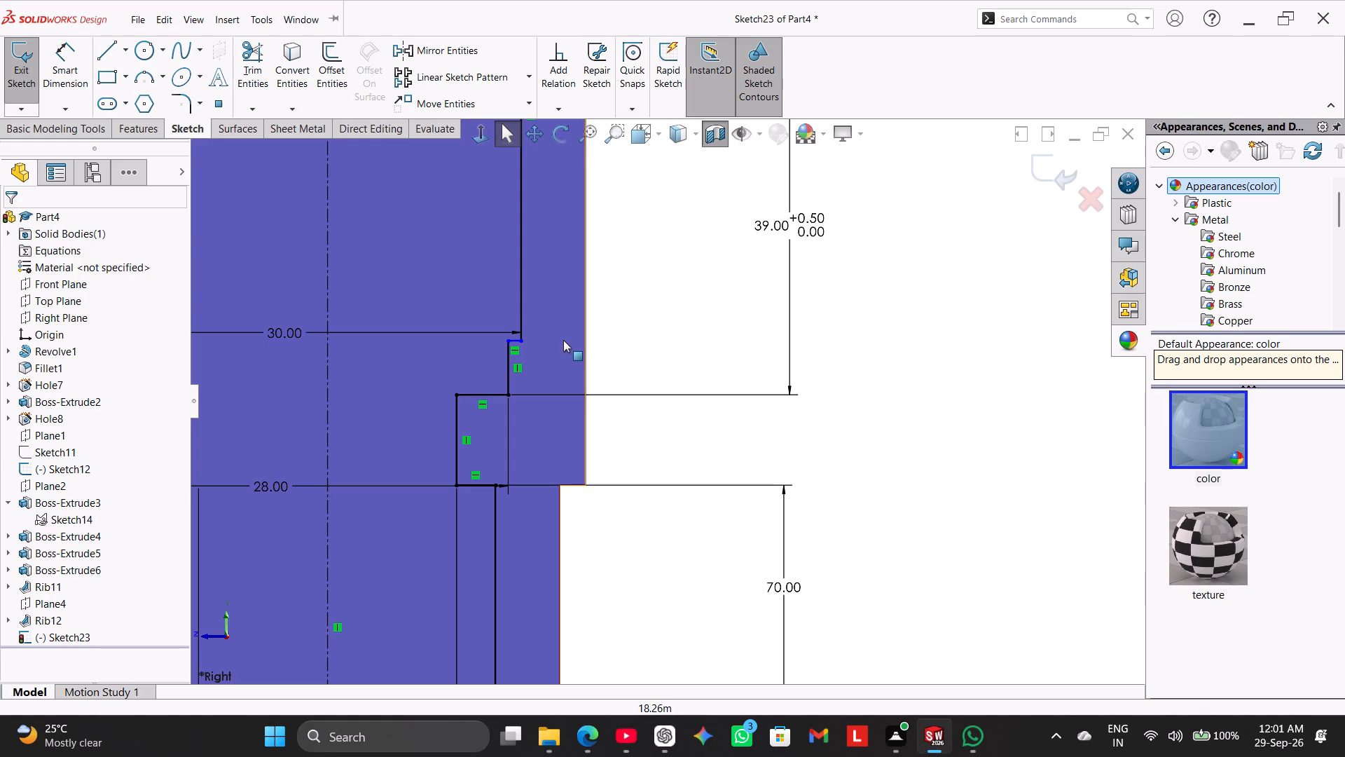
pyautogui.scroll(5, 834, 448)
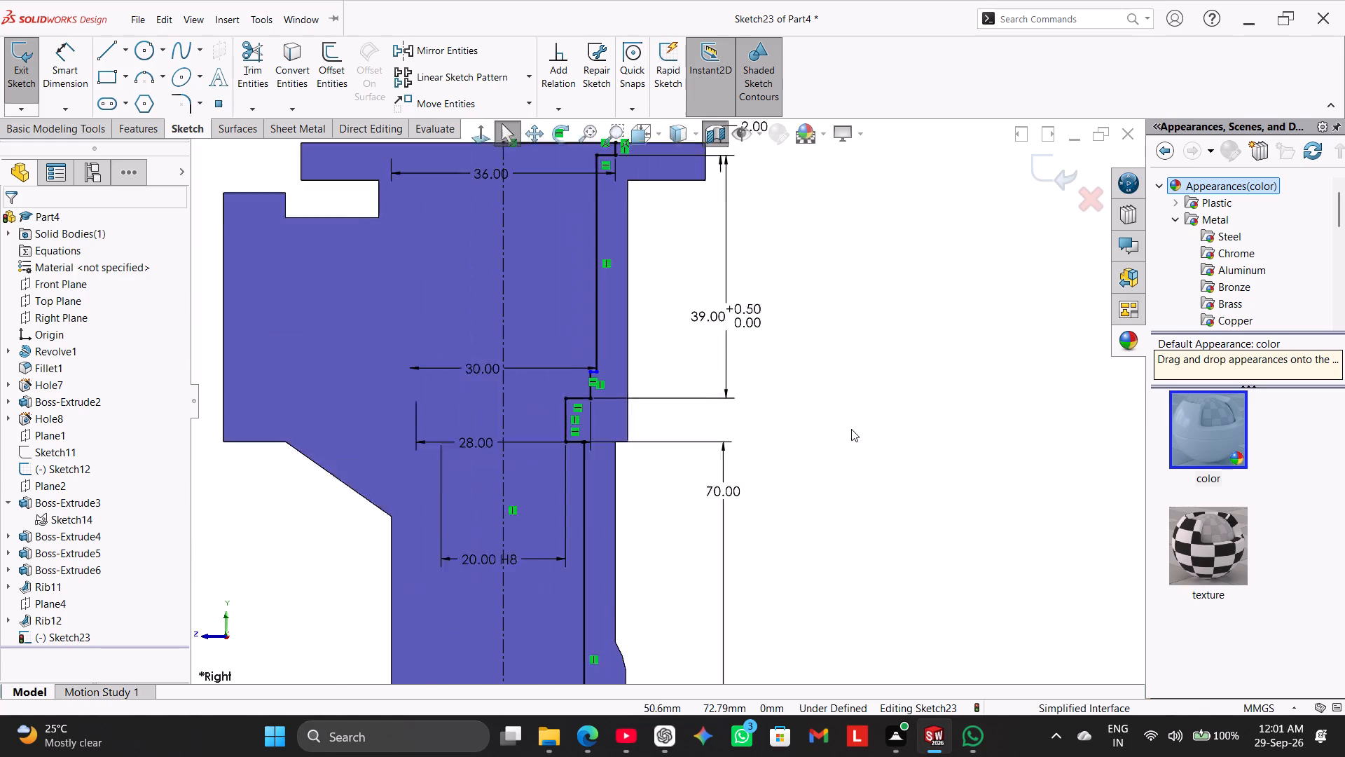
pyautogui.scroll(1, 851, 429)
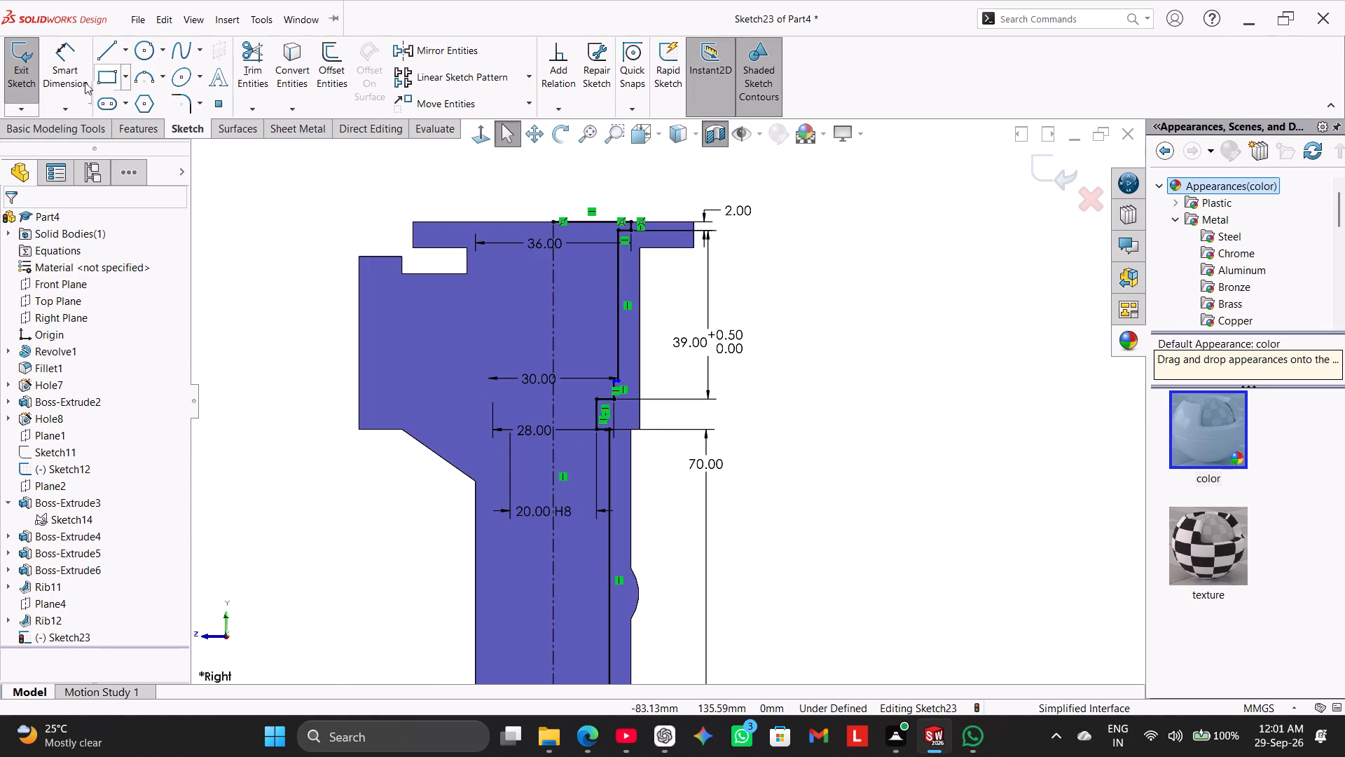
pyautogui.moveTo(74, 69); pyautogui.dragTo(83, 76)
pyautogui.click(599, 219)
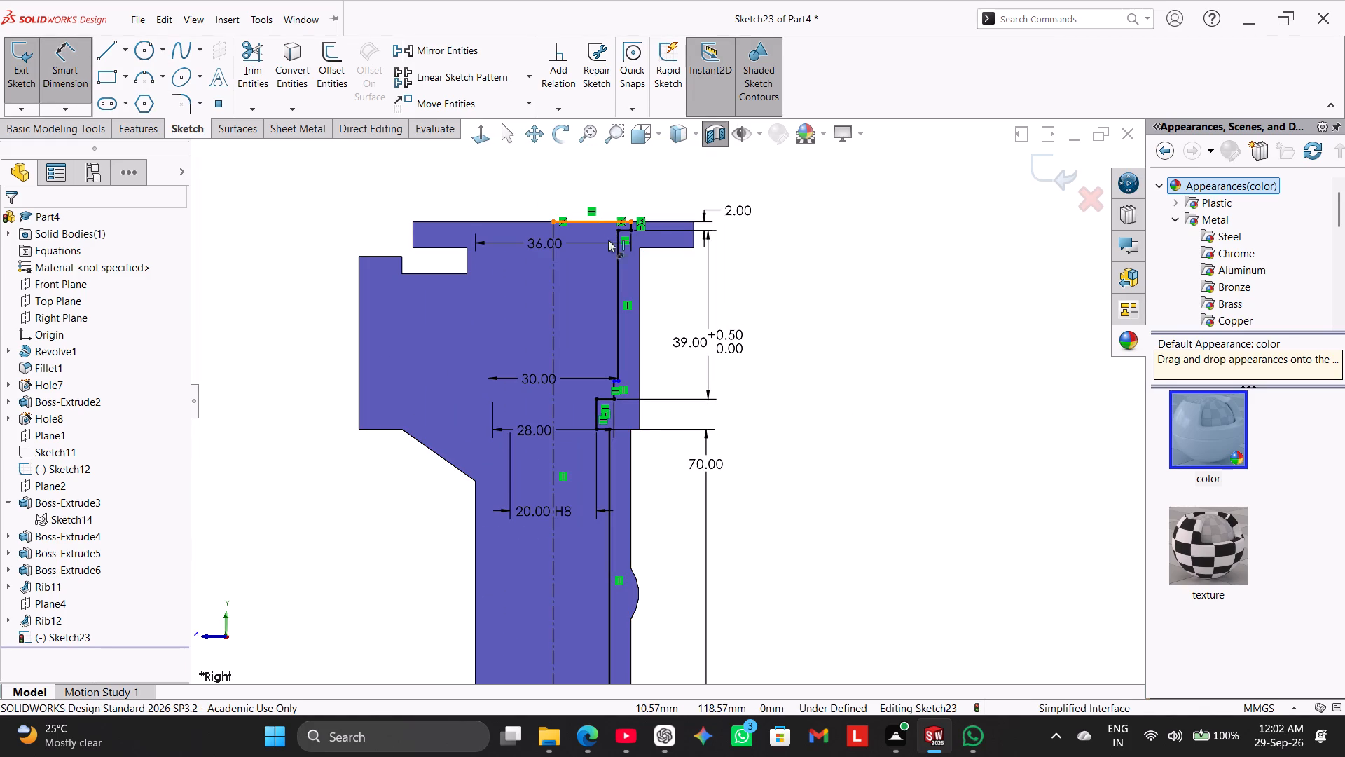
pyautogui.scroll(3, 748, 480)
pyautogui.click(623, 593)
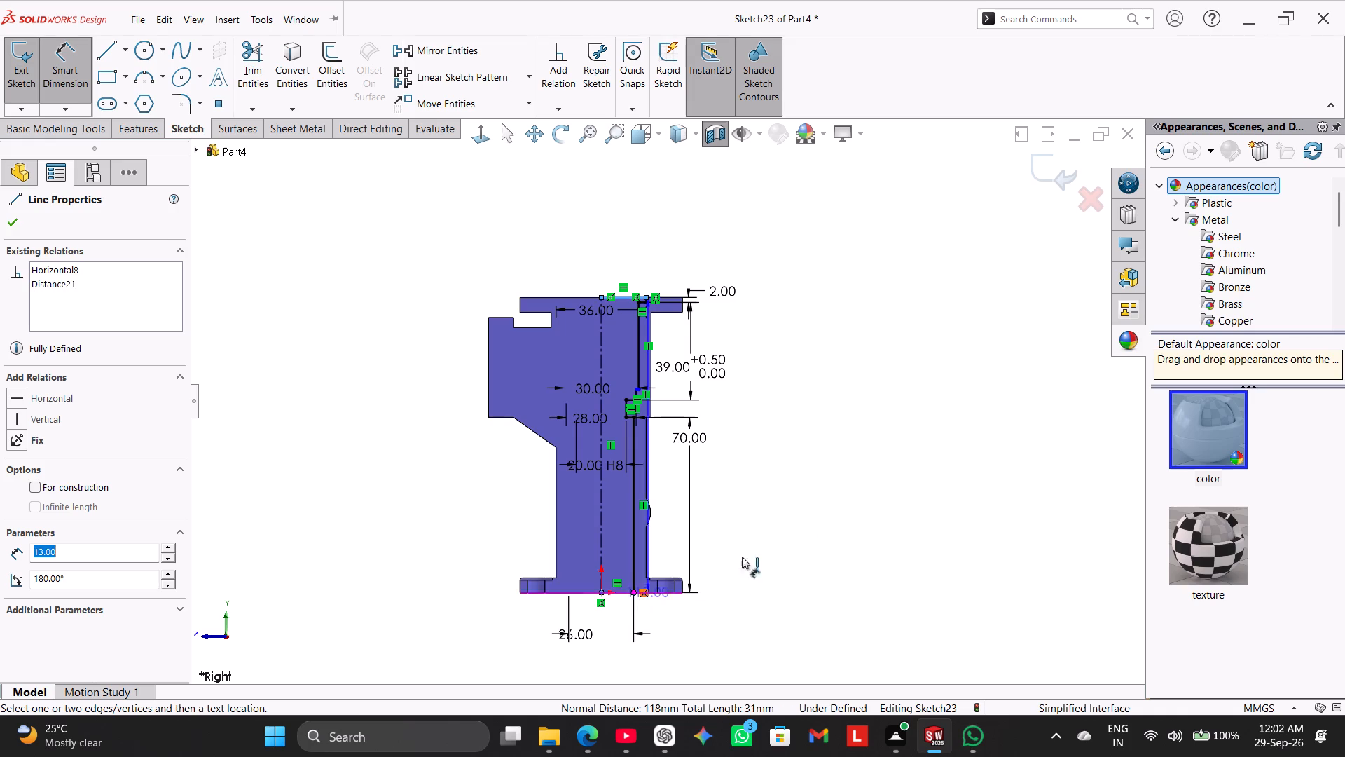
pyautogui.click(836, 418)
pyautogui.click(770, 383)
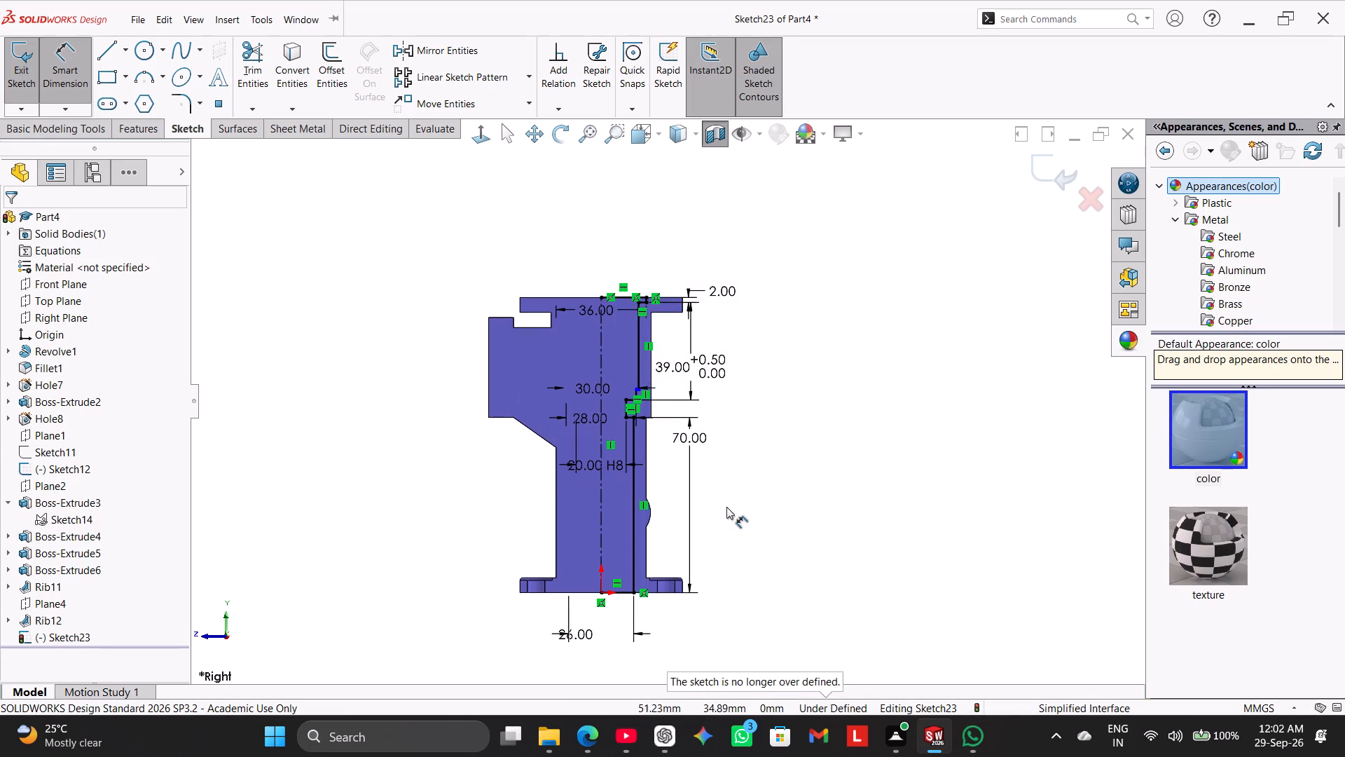
# Dimension the height from the 20 H8 step's upper horizontal line to the short ledge line above it as 3 mm.
pyautogui.scroll(-2, 690, 441)
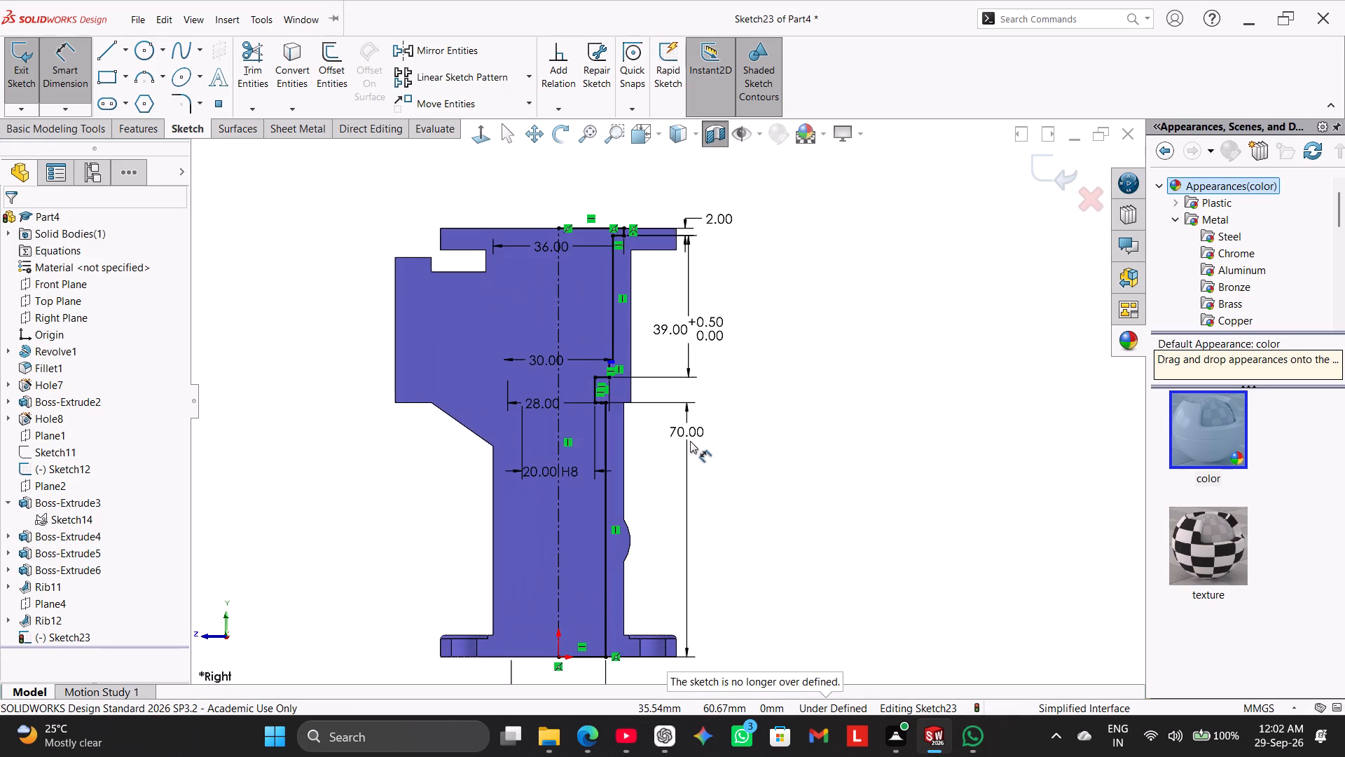
pyautogui.scroll(-1, 690, 441)
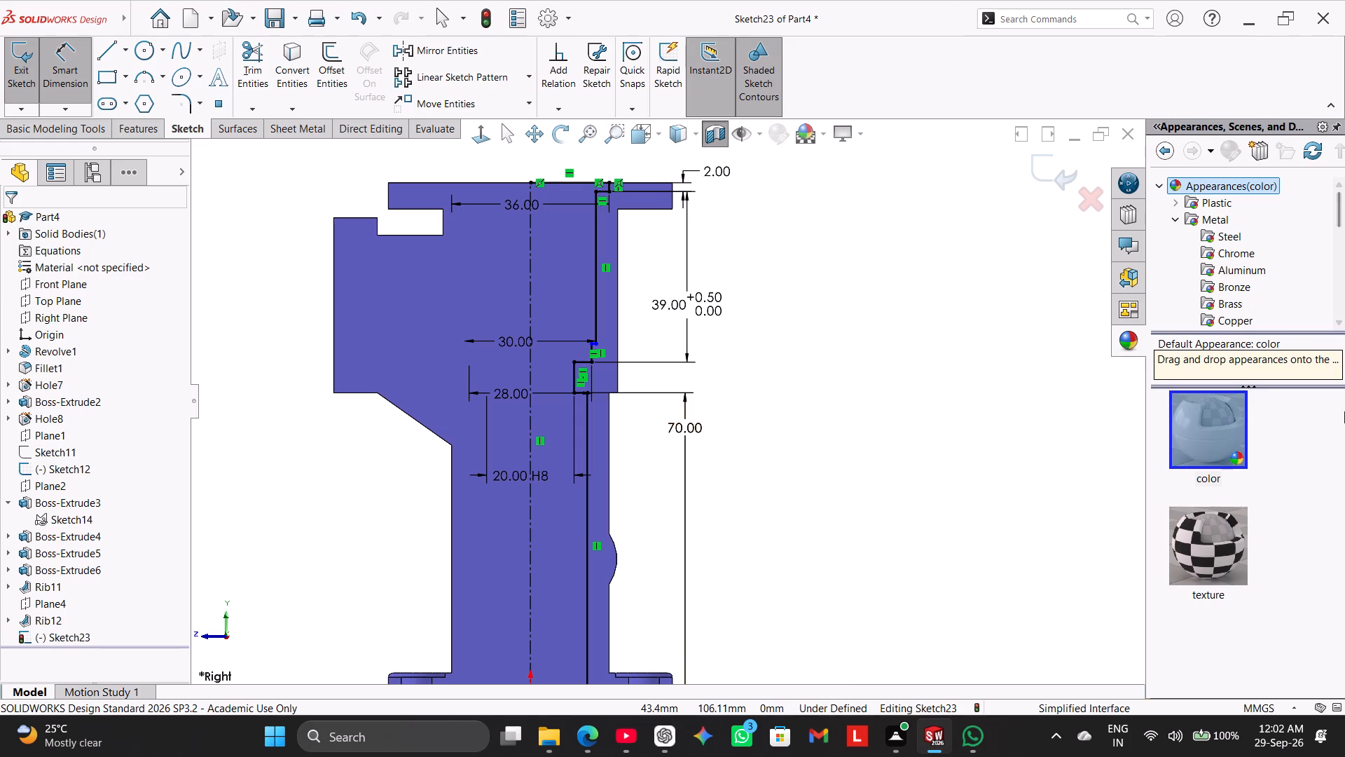
pyautogui.scroll(-3, 642, 347)
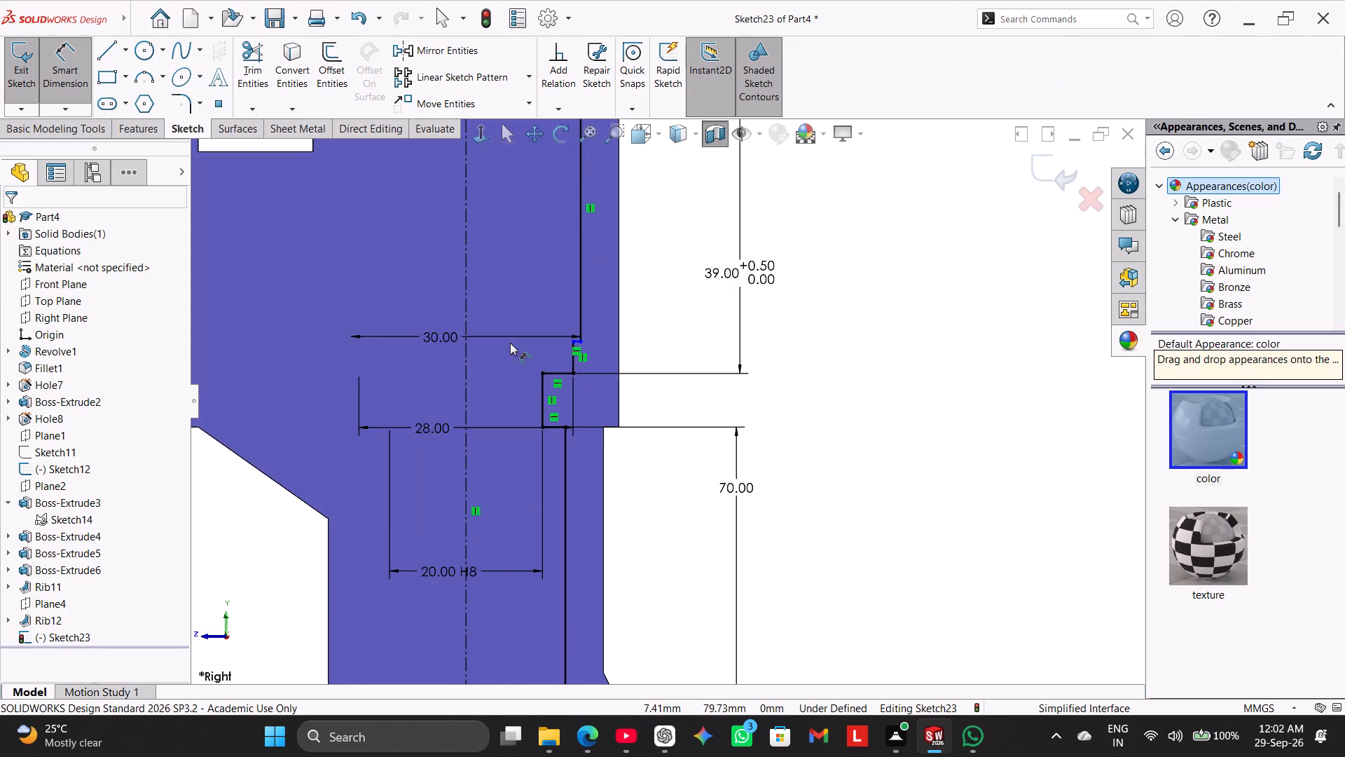
pyautogui.scroll(-2, 507, 341)
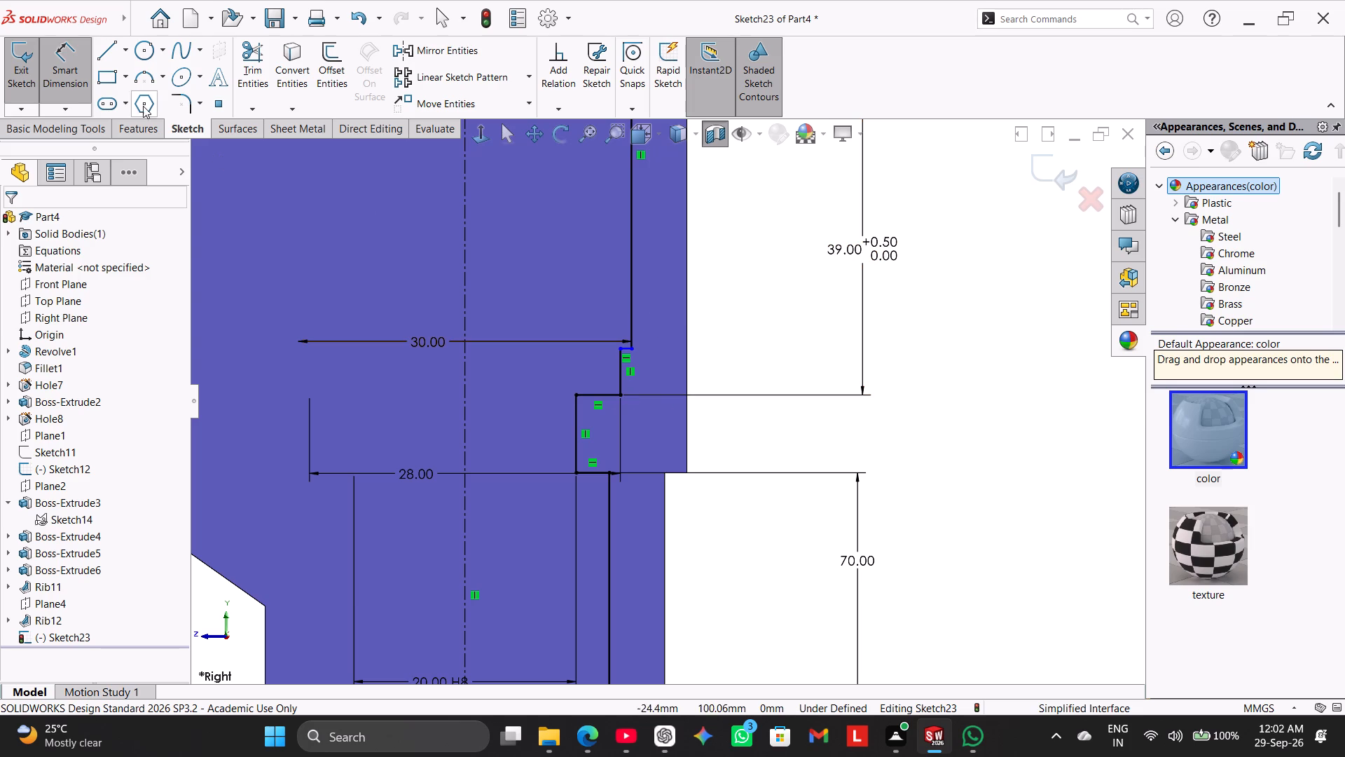
pyautogui.click(611, 395)
pyautogui.scroll(-4, 642, 354)
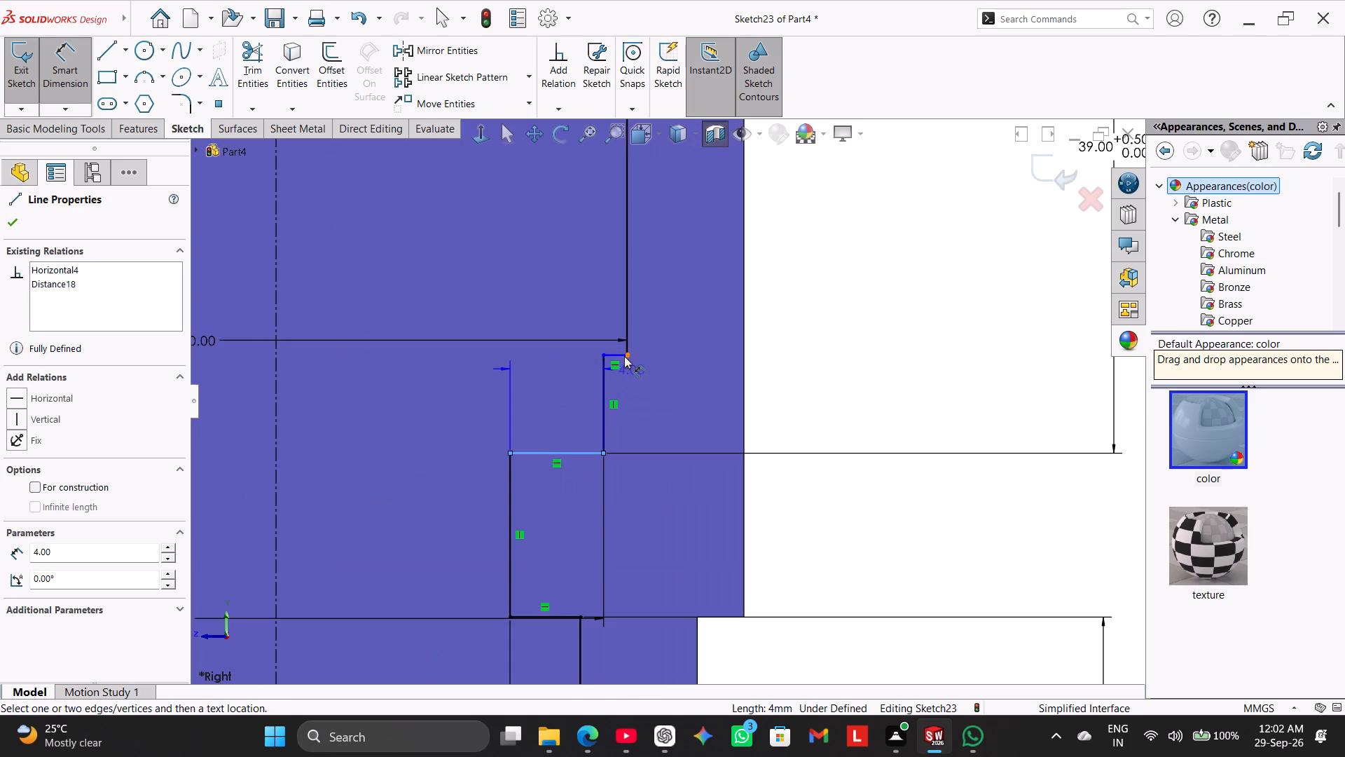
pyautogui.click(619, 356)
pyautogui.click(505, 402)
pyautogui.press('3')
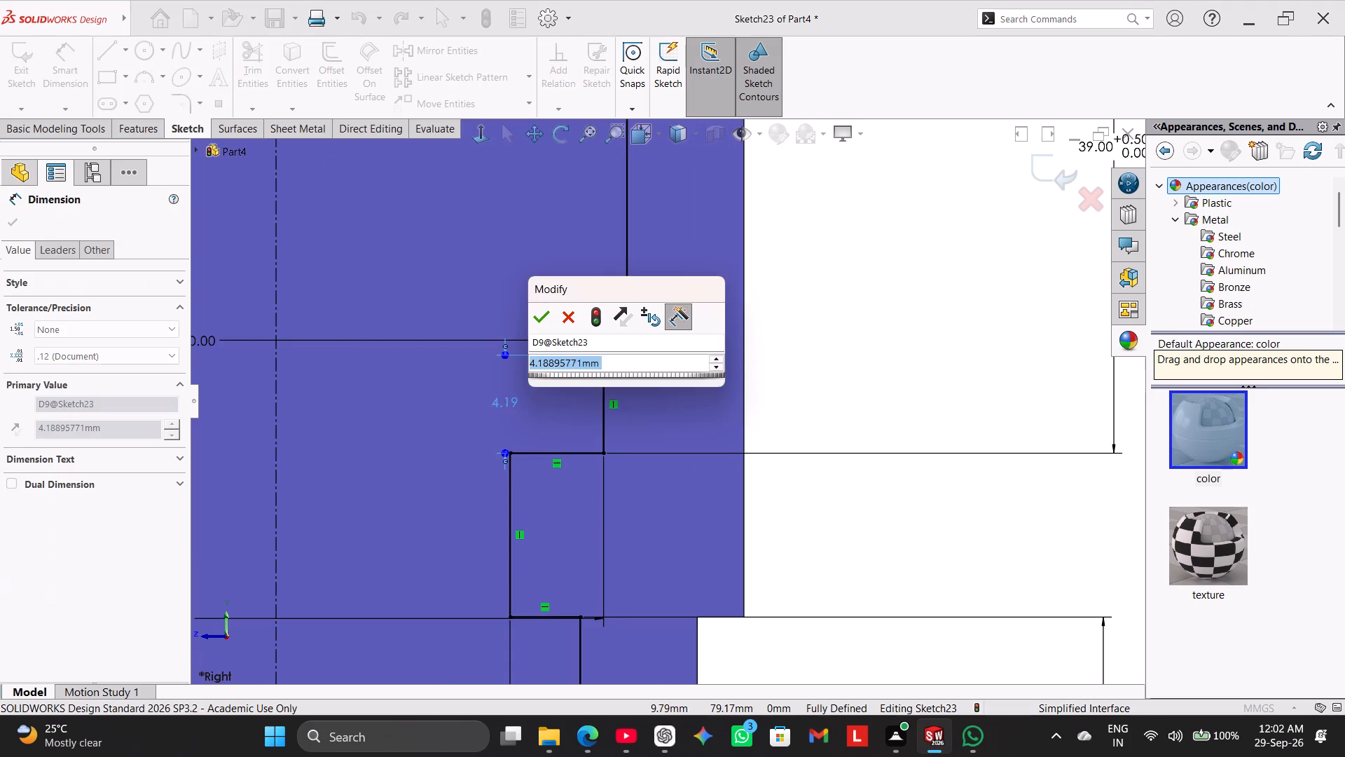
pyautogui.press('Return')
pyautogui.scroll(8, 1026, 401)
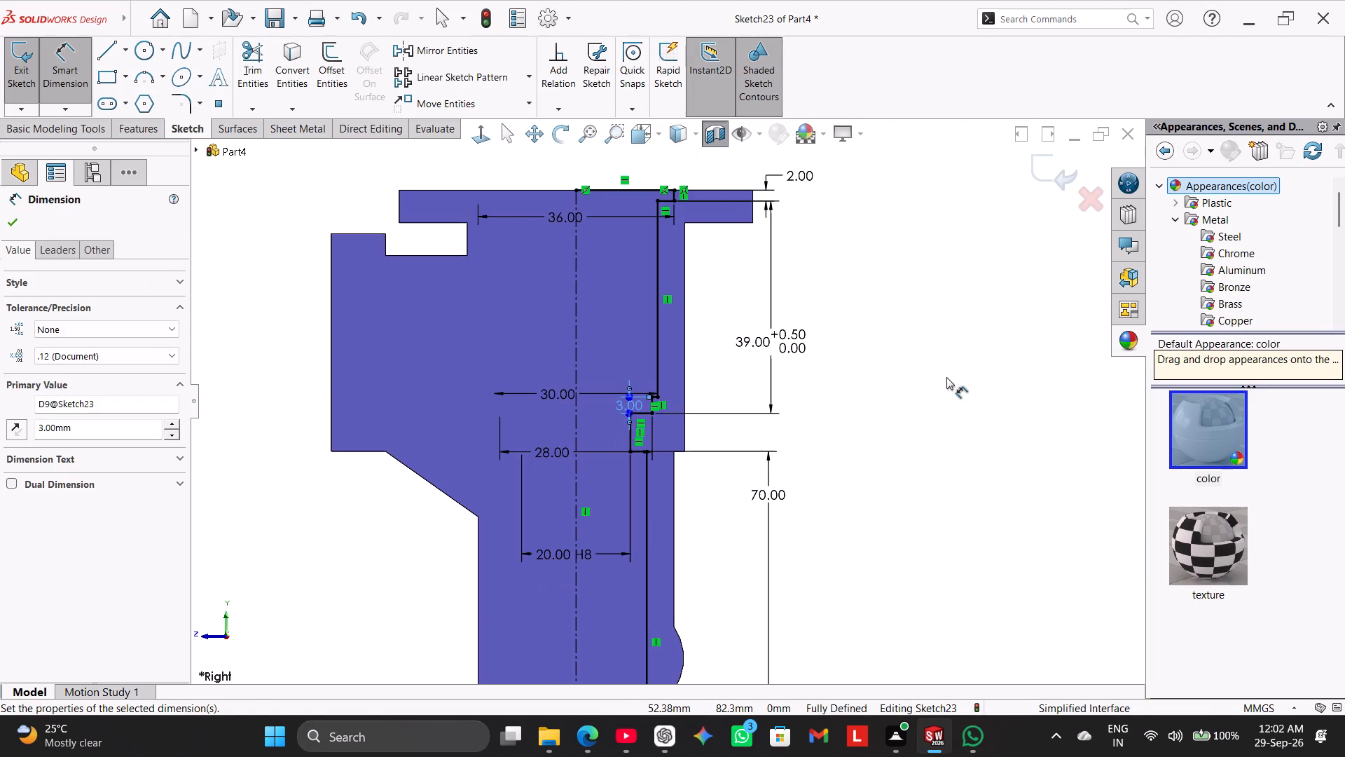
pyautogui.rightClick(946, 359)
pyautogui.click(990, 400)
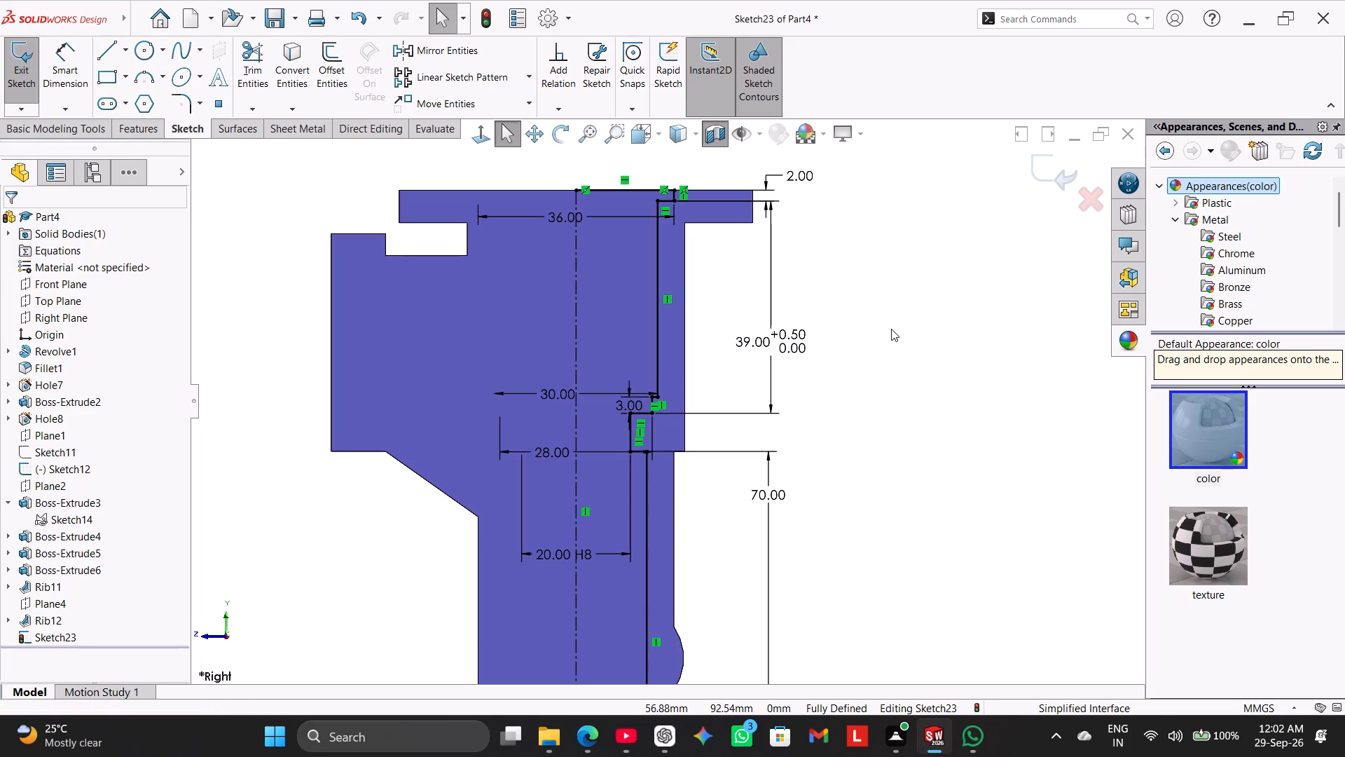
# Create a blind 360° Revolved Cut of the stepped bore profile around the vertical centerline.
pyautogui.scroll(3, 897, 331)
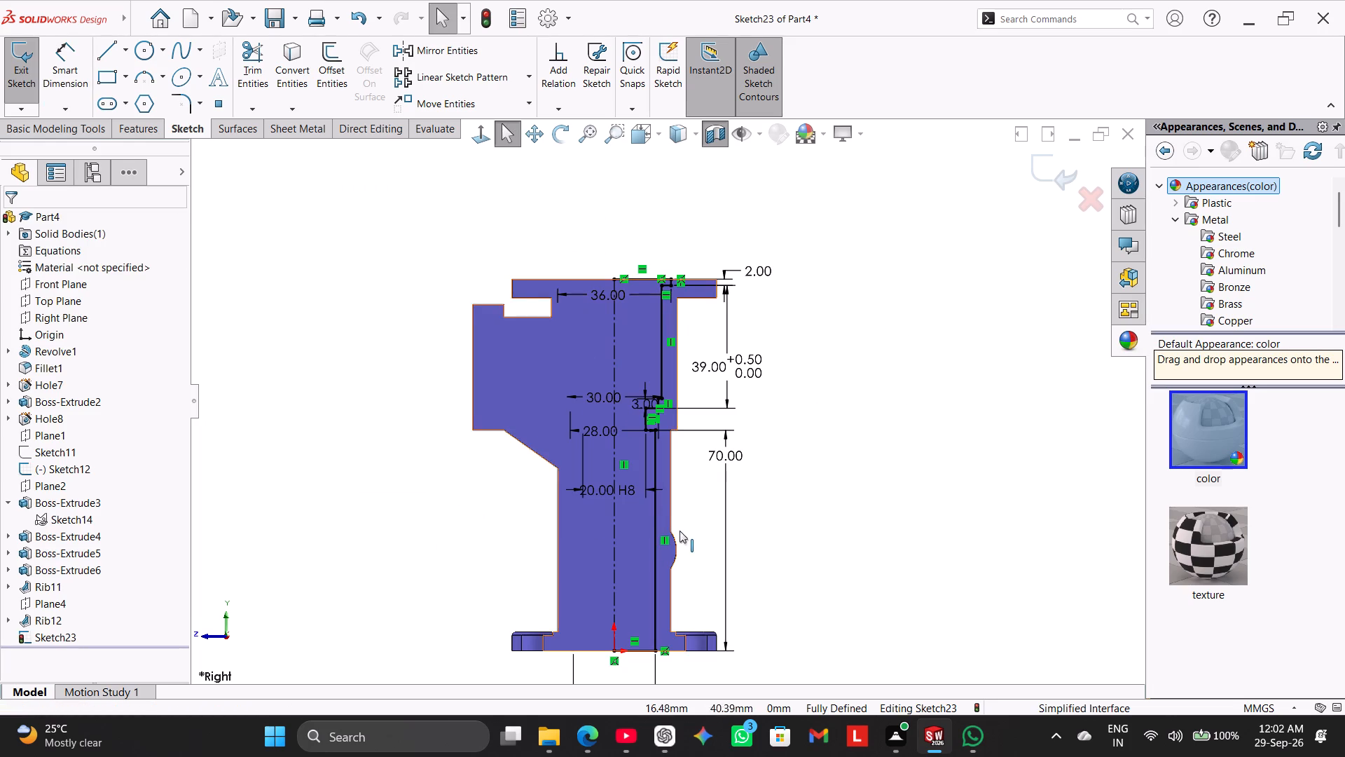
pyautogui.scroll(-1, 707, 521)
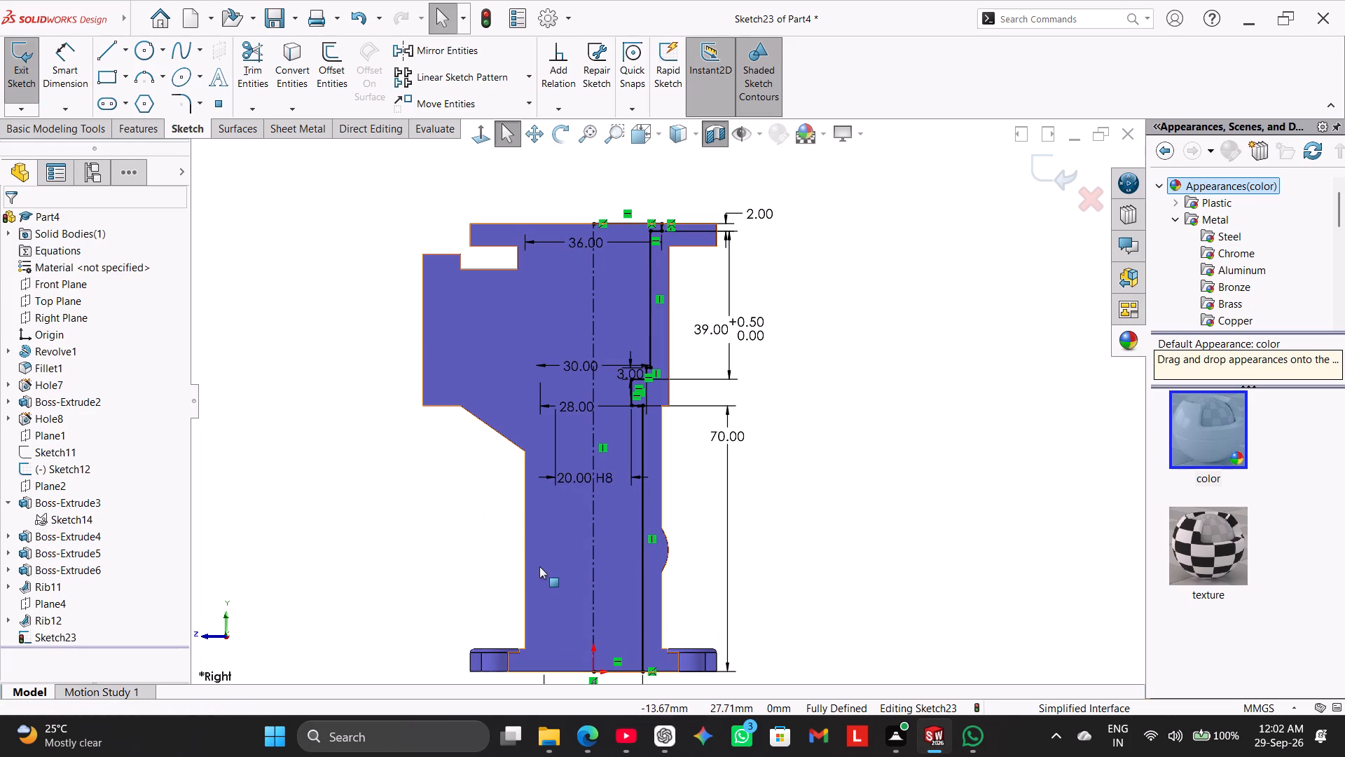
pyautogui.scroll(1, 553, 522)
pyautogui.scroll(1, 701, 511)
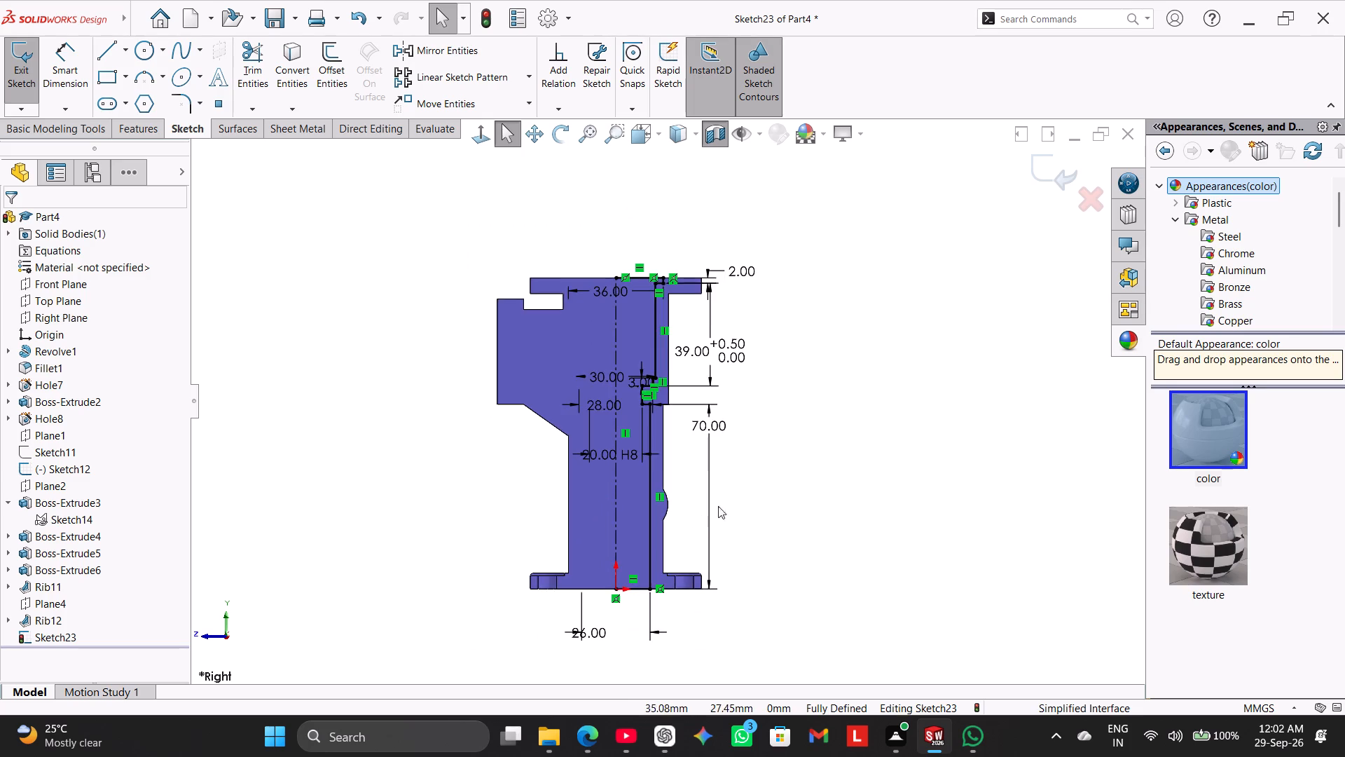
pyautogui.scroll(-3, 726, 489)
pyautogui.scroll(2, 722, 465)
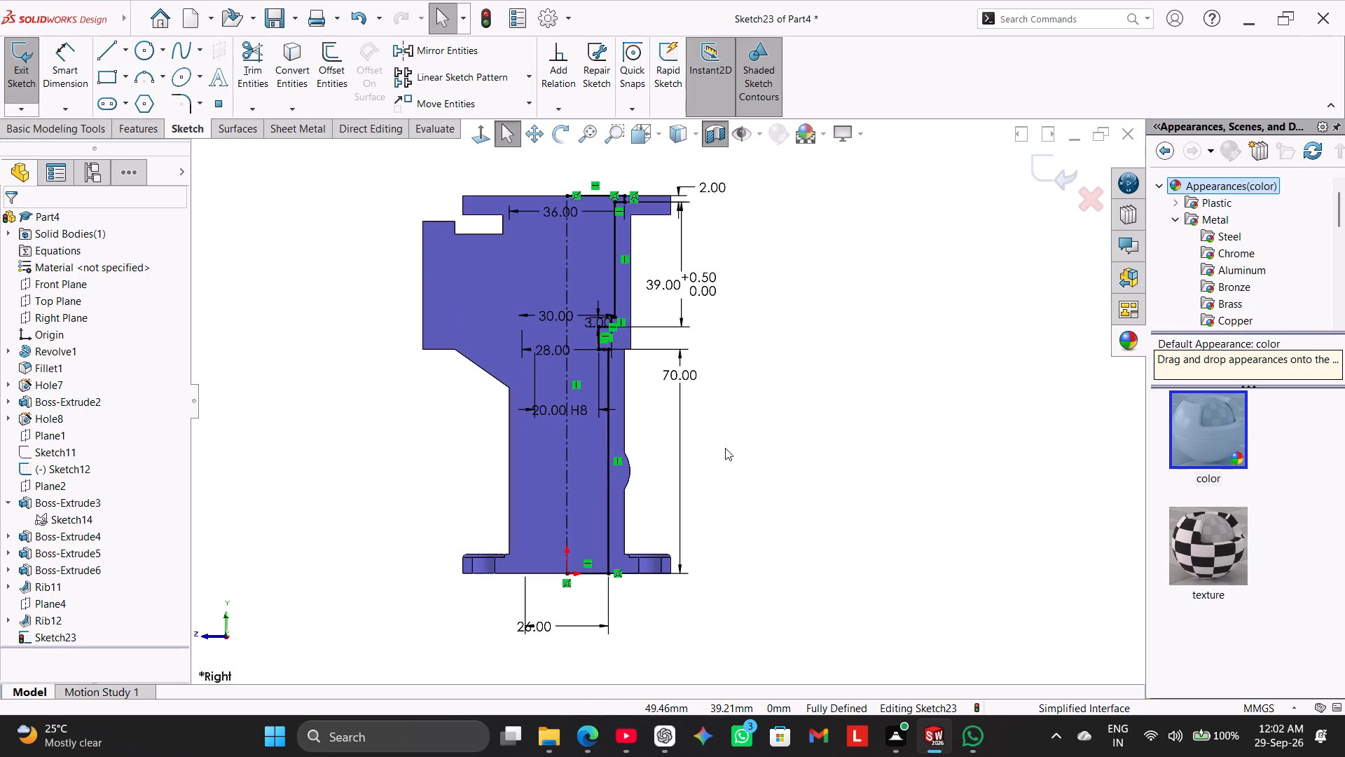
pyautogui.click(153, 131)
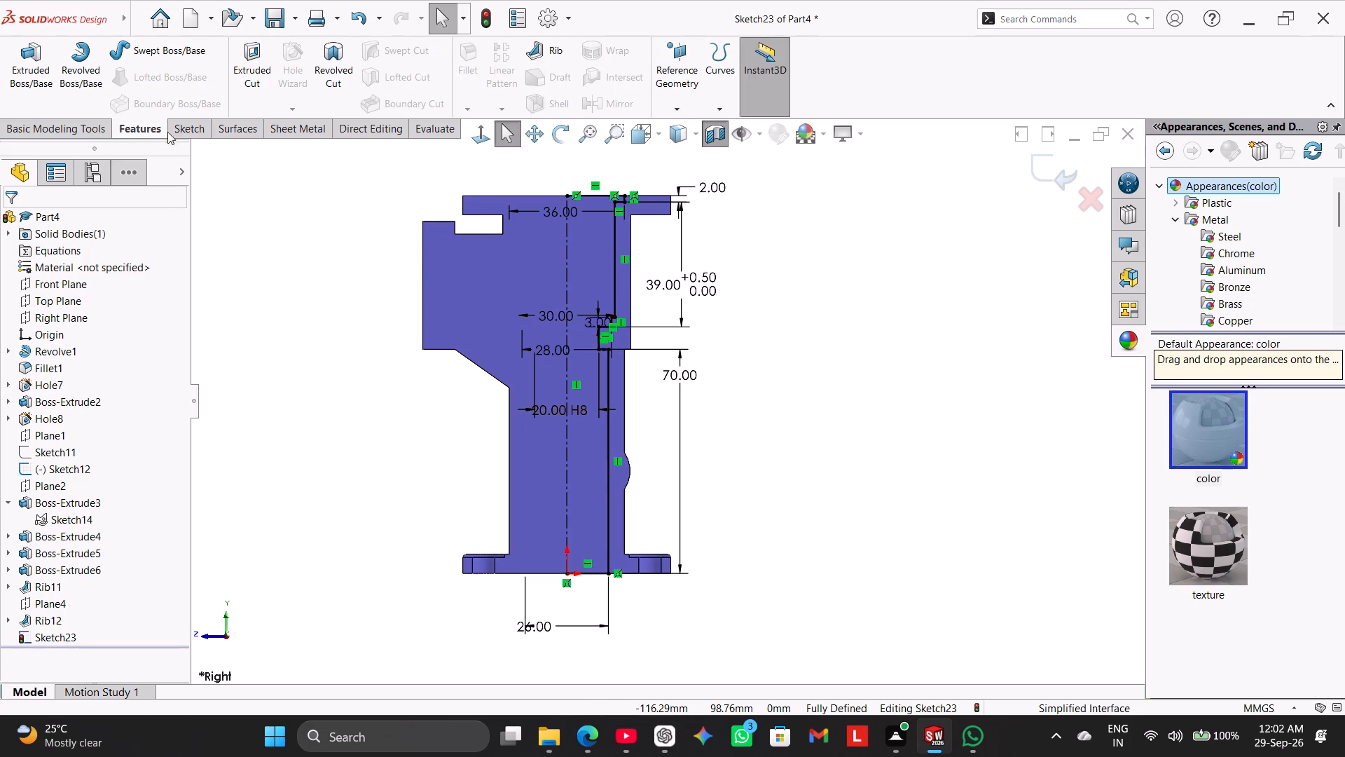
pyautogui.click(347, 81)
pyautogui.click(718, 379)
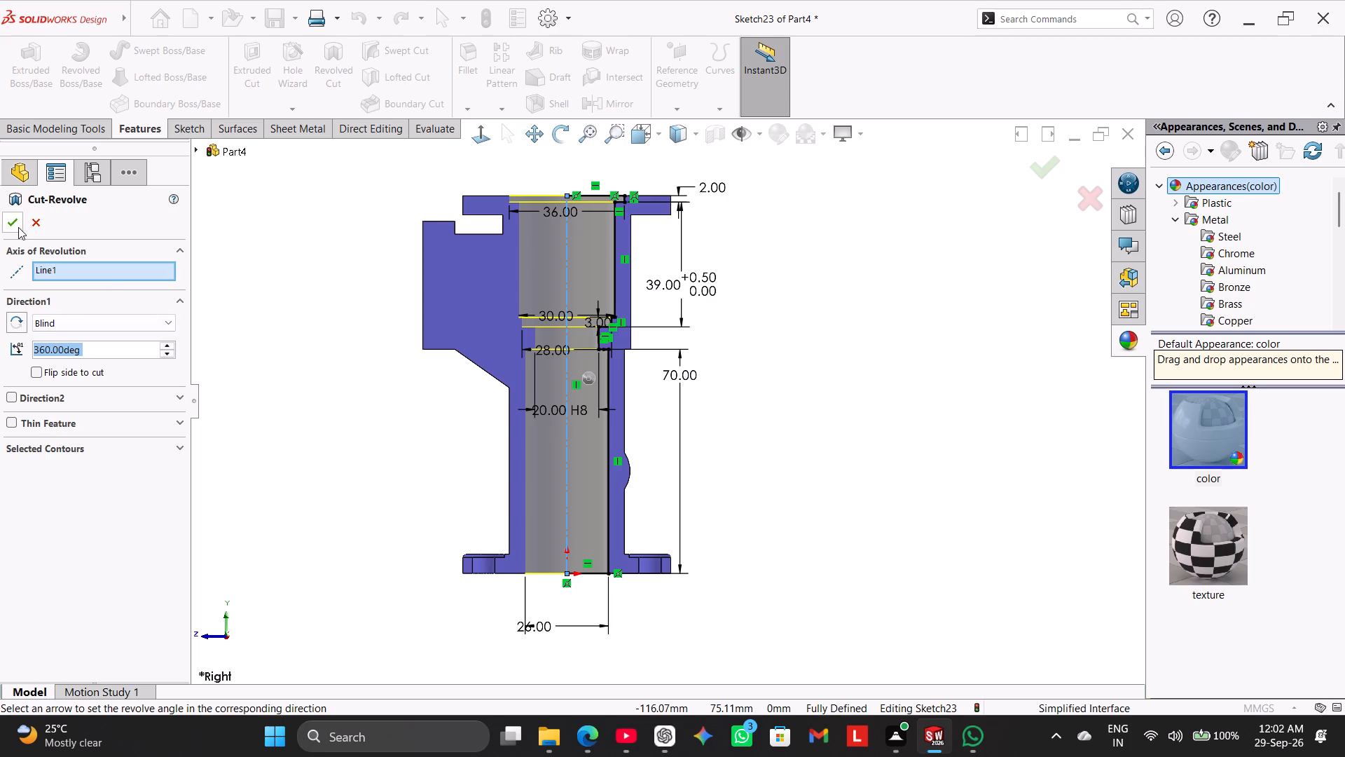
pyautogui.moveTo(358, 416); pyautogui.dragTo(373, 378, button='middle')
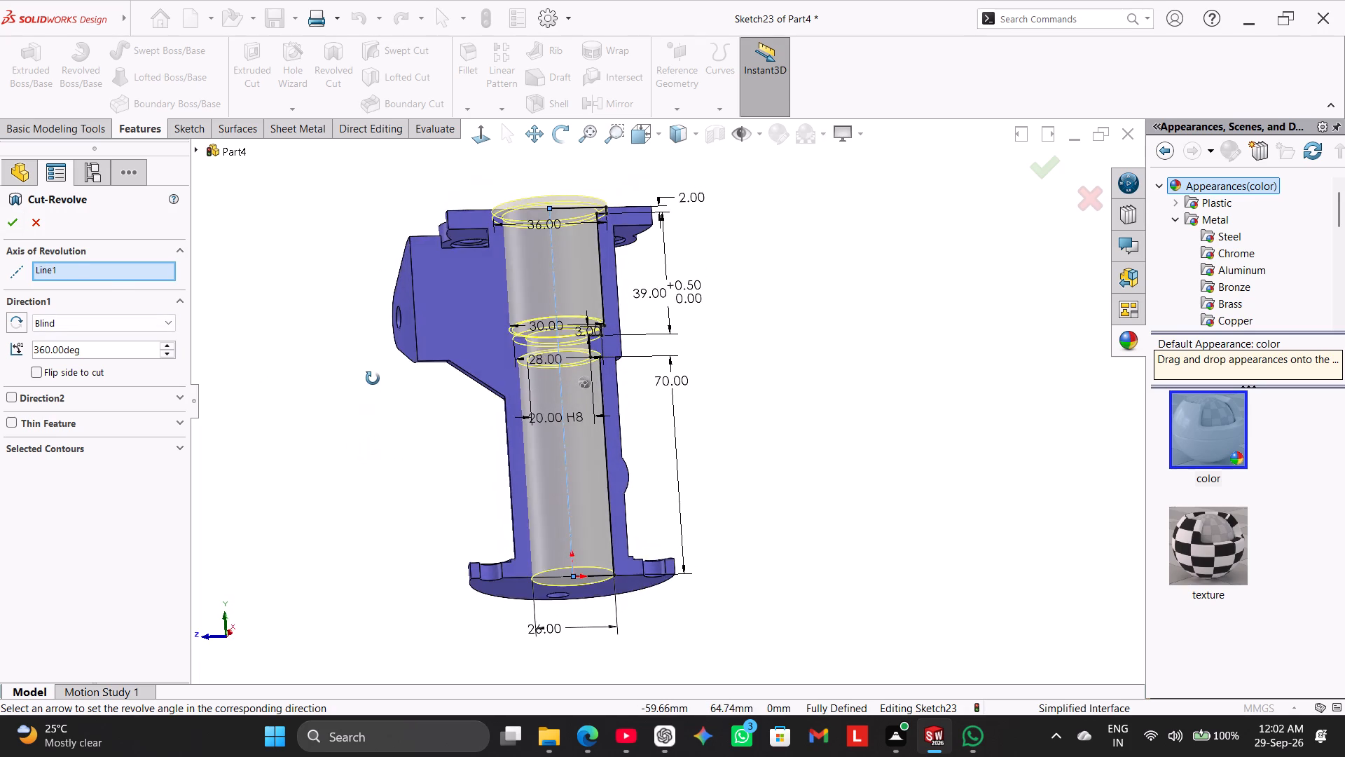
pyautogui.moveTo(373, 378); pyautogui.dragTo(387, 492, button='middle')
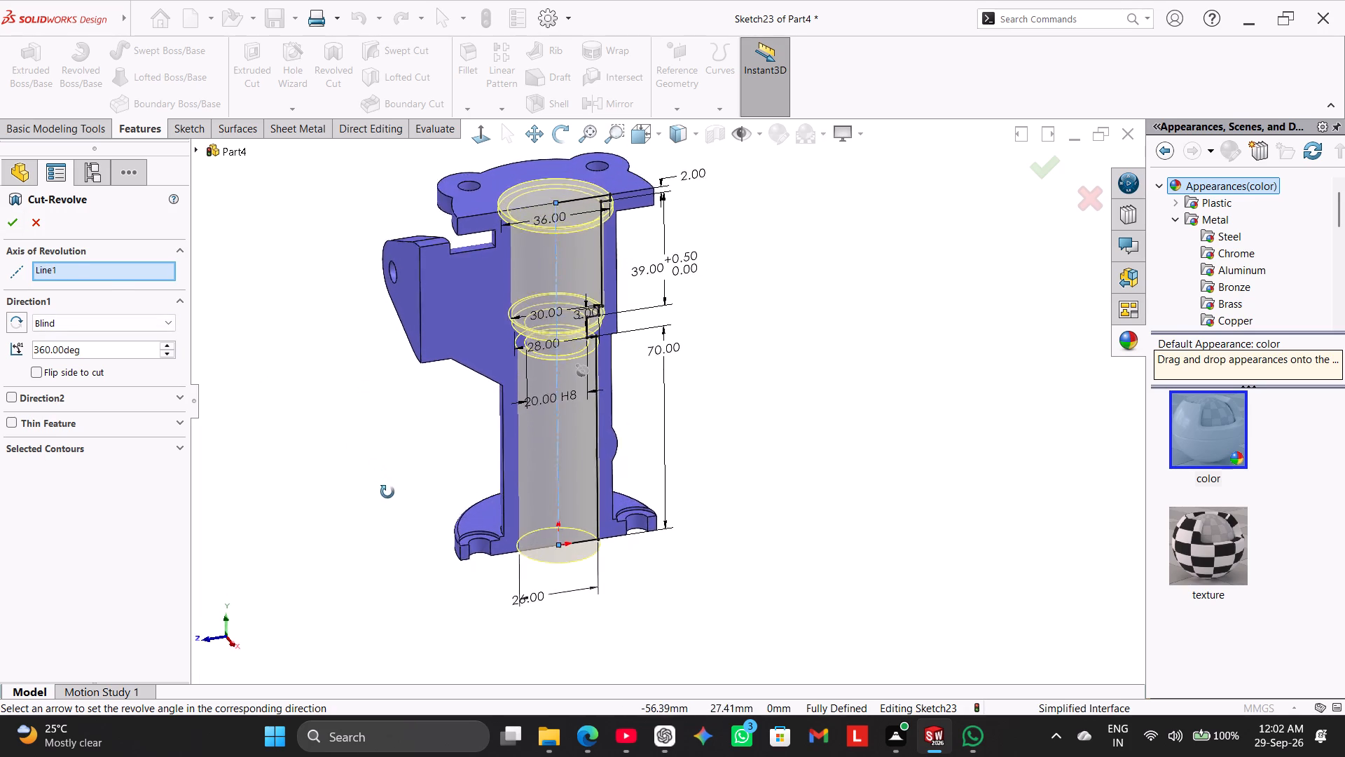
pyautogui.moveTo(387, 492); pyautogui.dragTo(352, 472, button='middle')
pyautogui.click(18, 224)
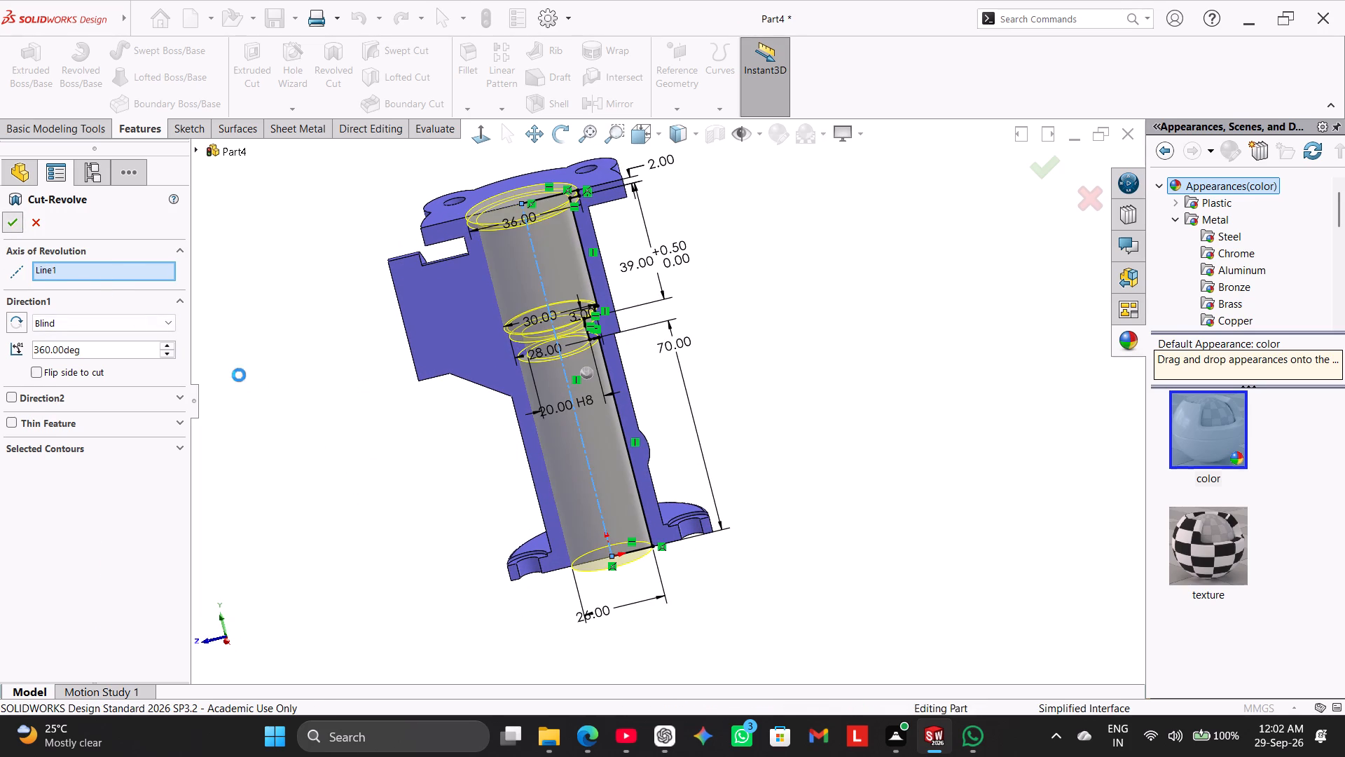
pyautogui.click(278, 389)
# Turn off the section view and examine the complete pipe body from outside.
pyautogui.moveTo(322, 388); pyautogui.dragTo(454, 315, button='right')
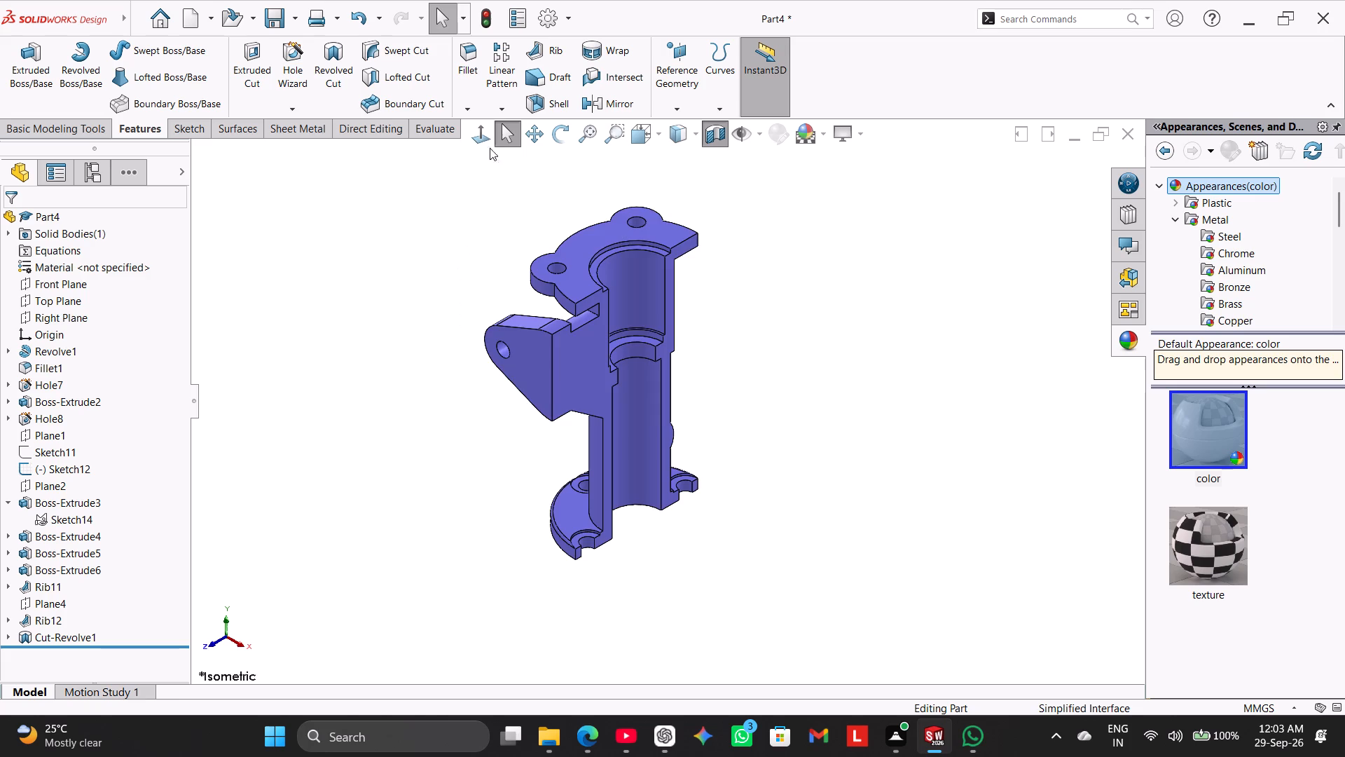
pyautogui.click(483, 134)
pyautogui.click(724, 123)
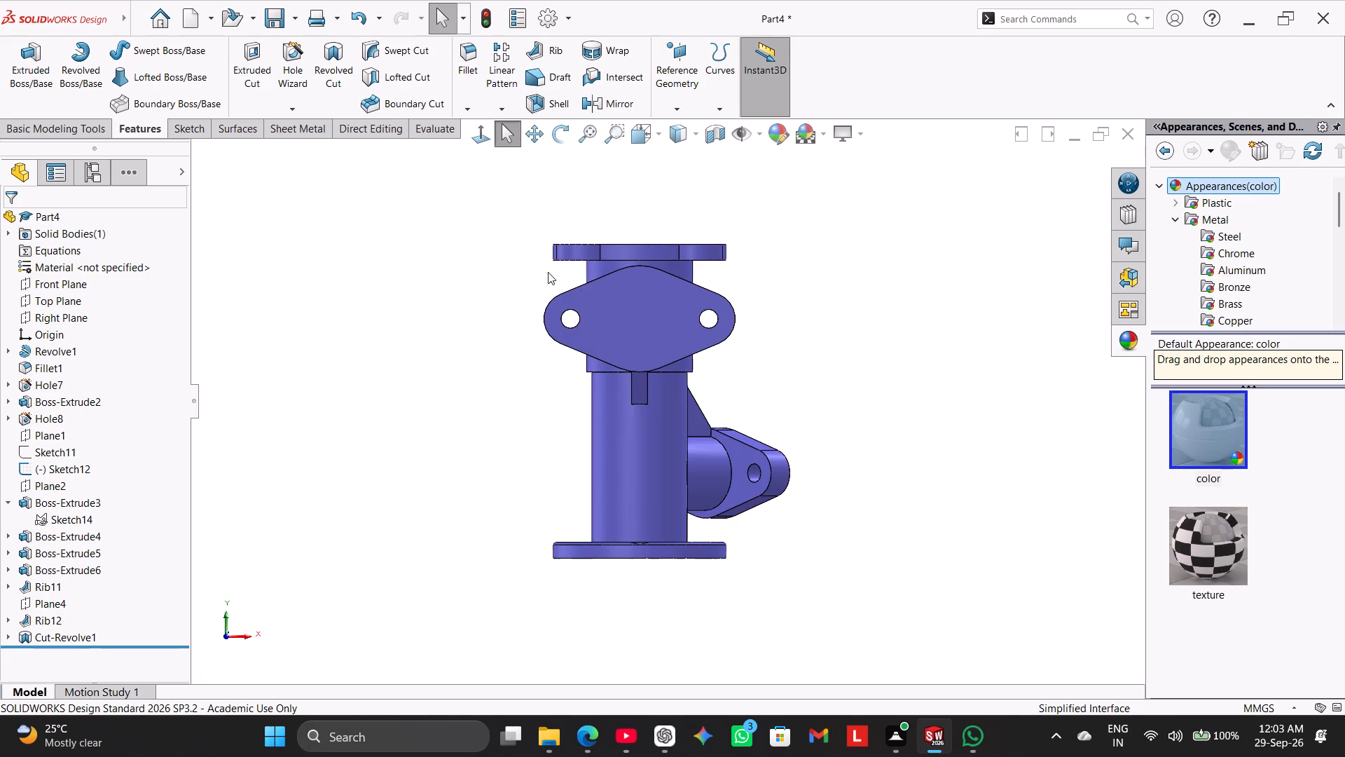
pyautogui.moveTo(534, 294); pyautogui.dragTo(404, 352, button='middle')
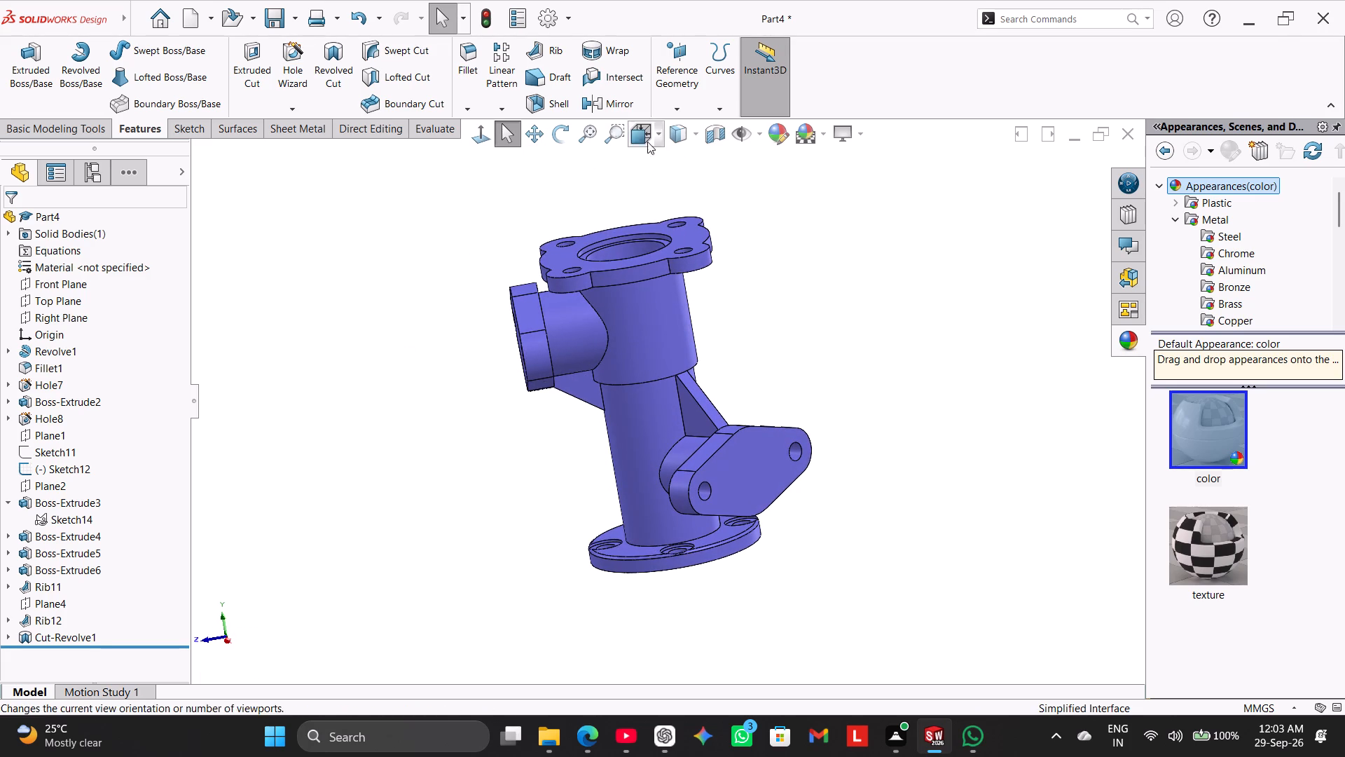
# Section the body on the Right Plane to examine the stepped bore, and restore the unsectioned view.
pyautogui.click(719, 130)
pyautogui.click(481, 135)
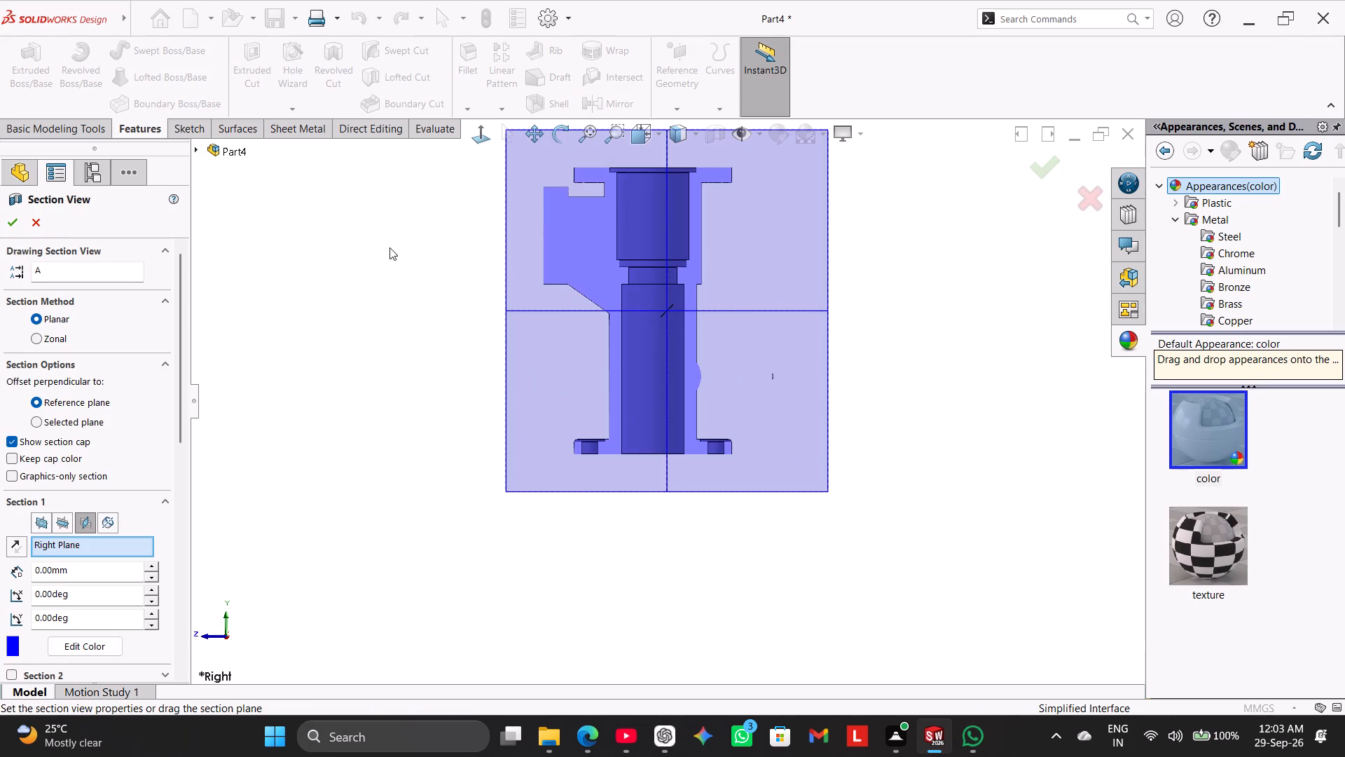
pyautogui.click(18, 221)
pyautogui.click(347, 292)
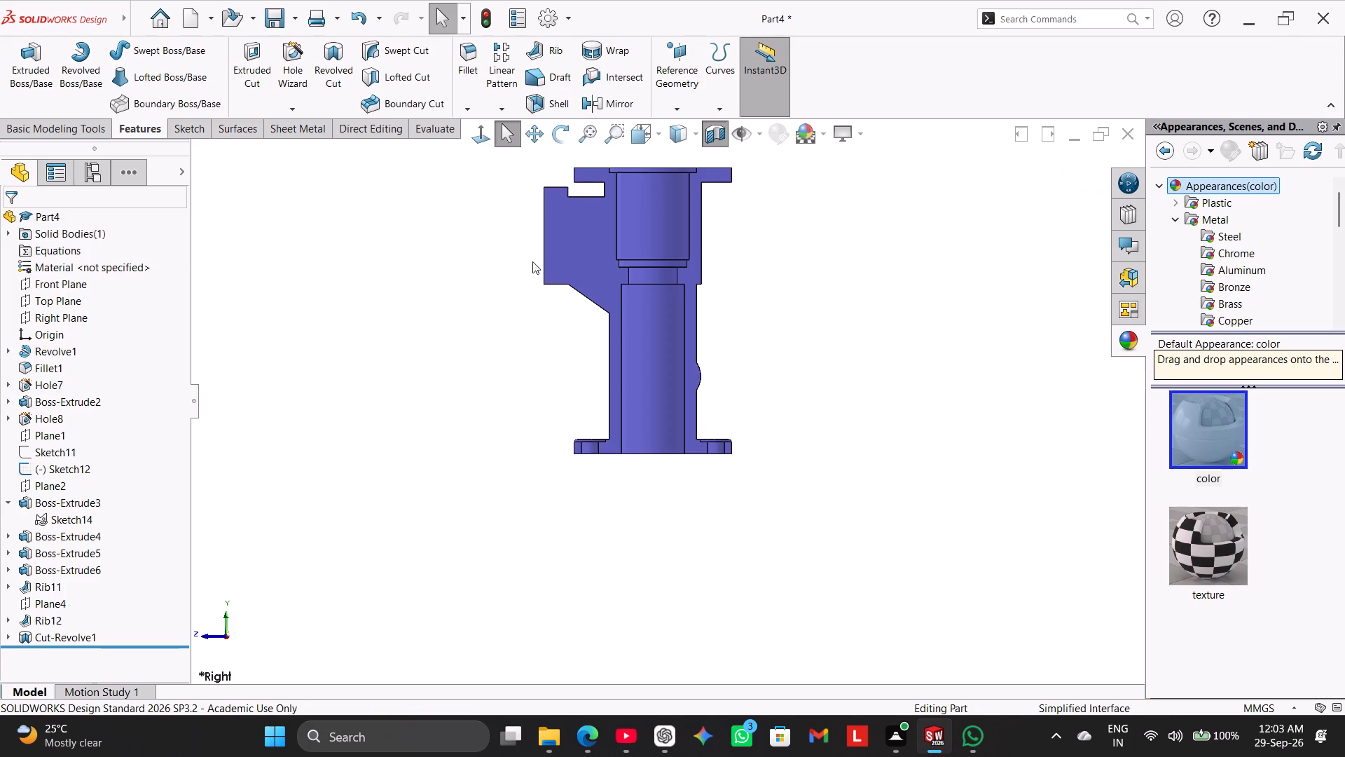
pyautogui.scroll(-4, 664, 230)
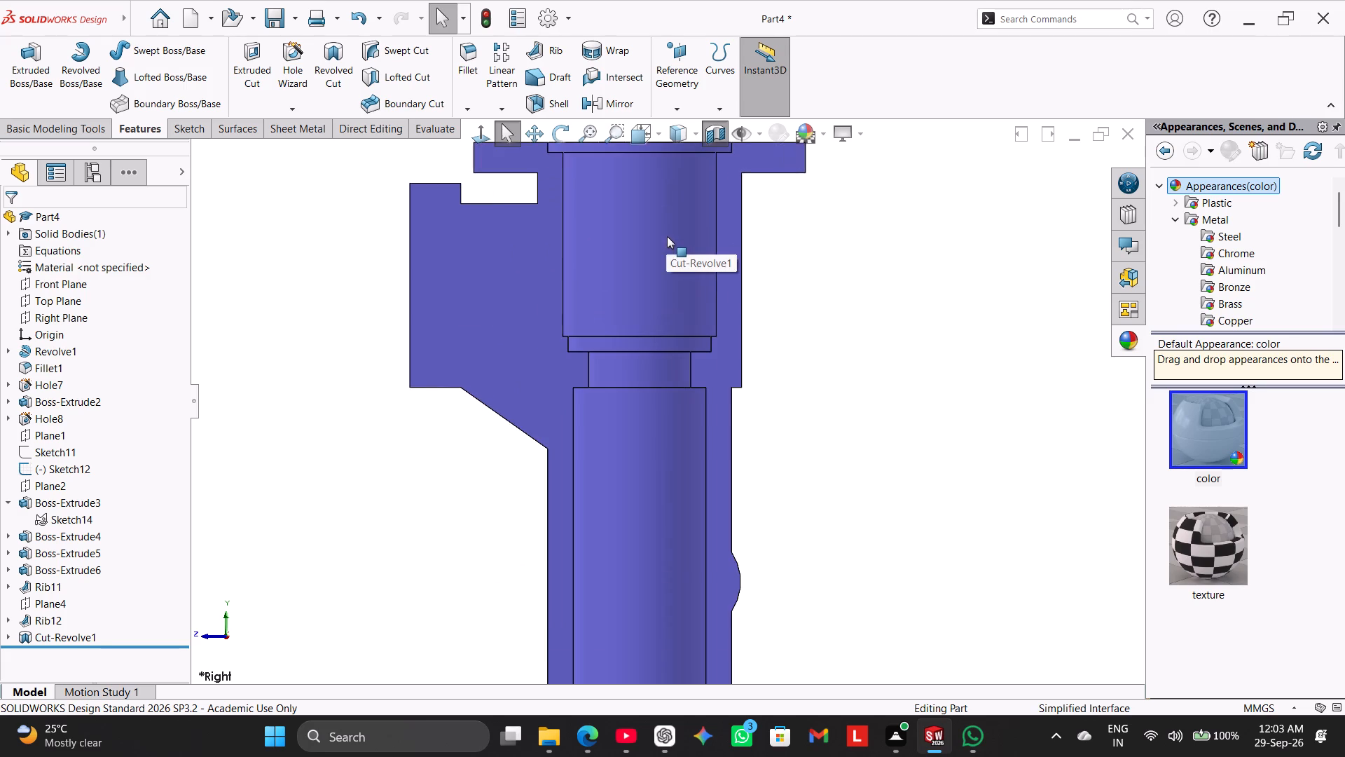
pyautogui.scroll(1, 665, 243)
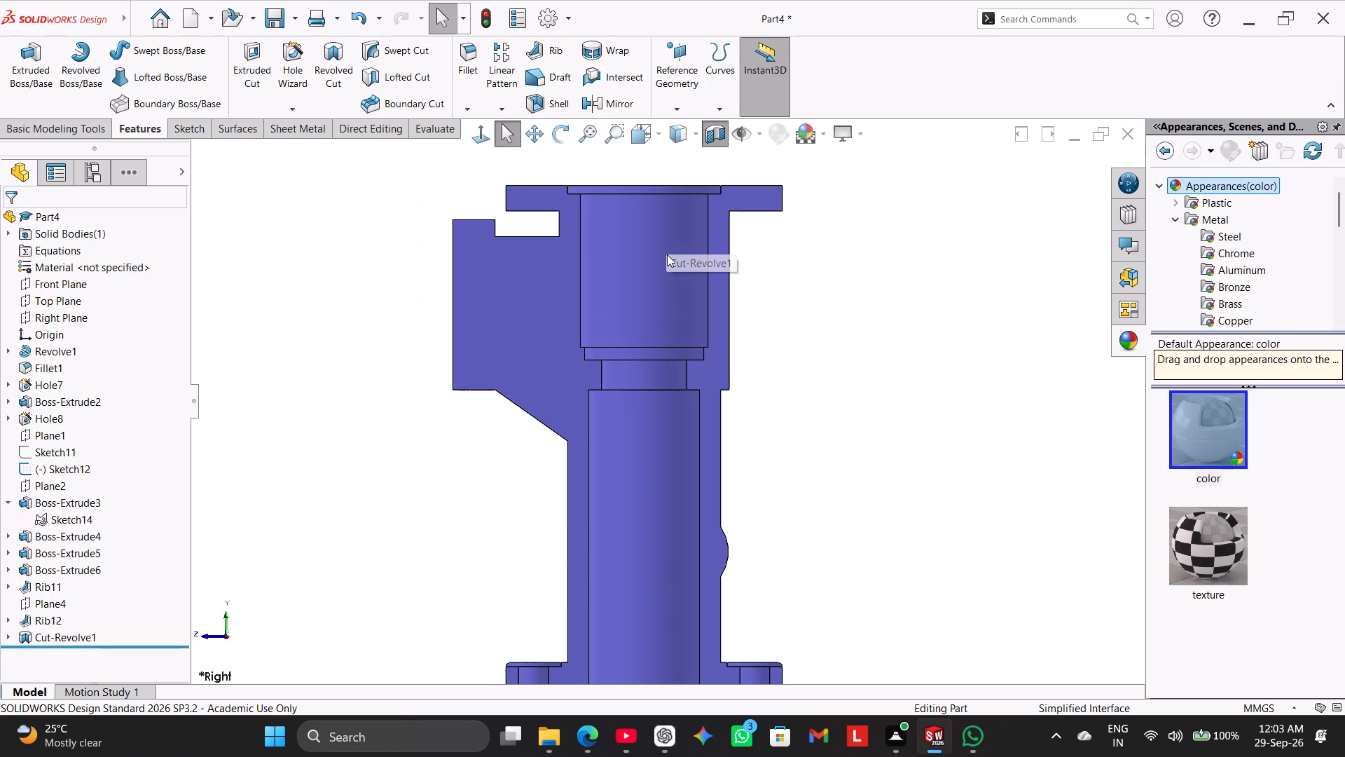
pyautogui.scroll(1, 649, 287)
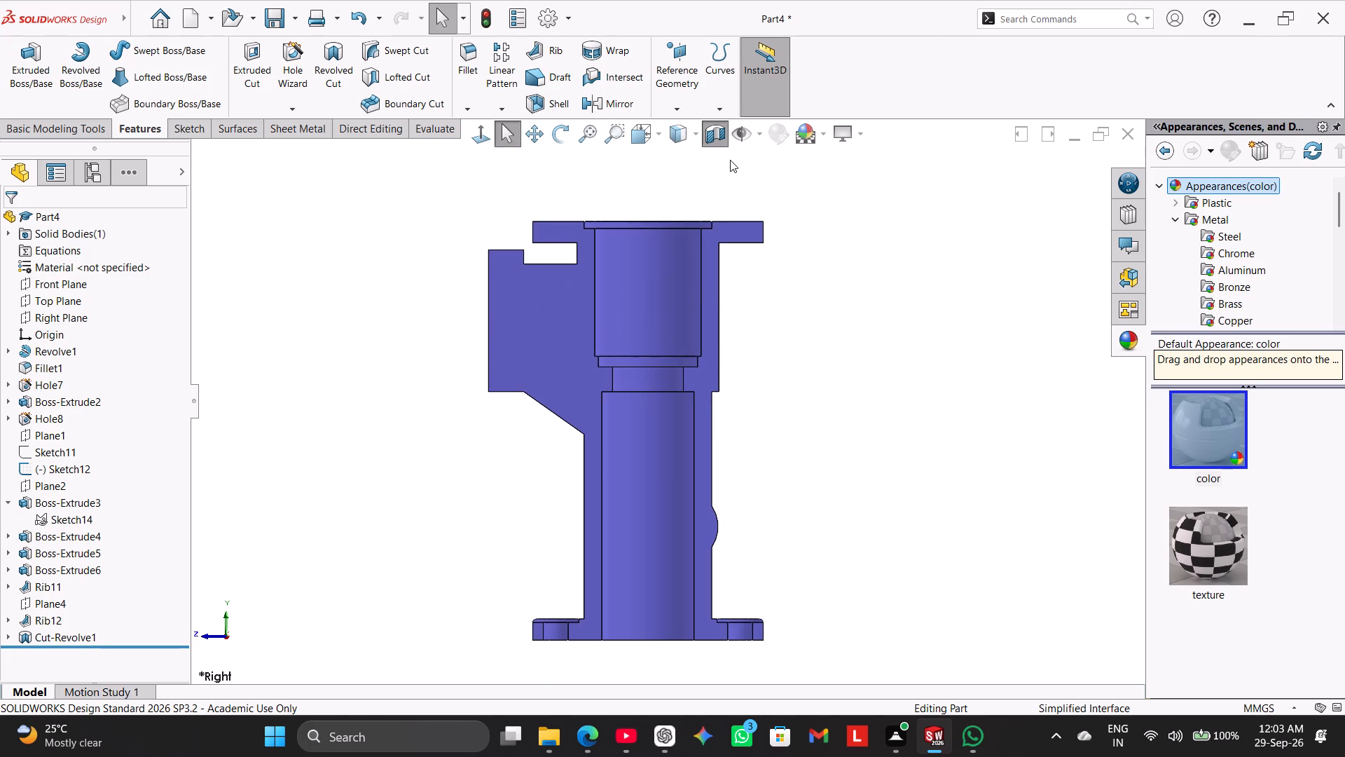
pyautogui.click(715, 136)
# Sketch a circle at the center of the upper side flange's outer face and dimension its diameter as 22 mm.
pyautogui.moveTo(469, 370); pyautogui.dragTo(549, 418, button='middle')
pyautogui.rightClick(552, 345)
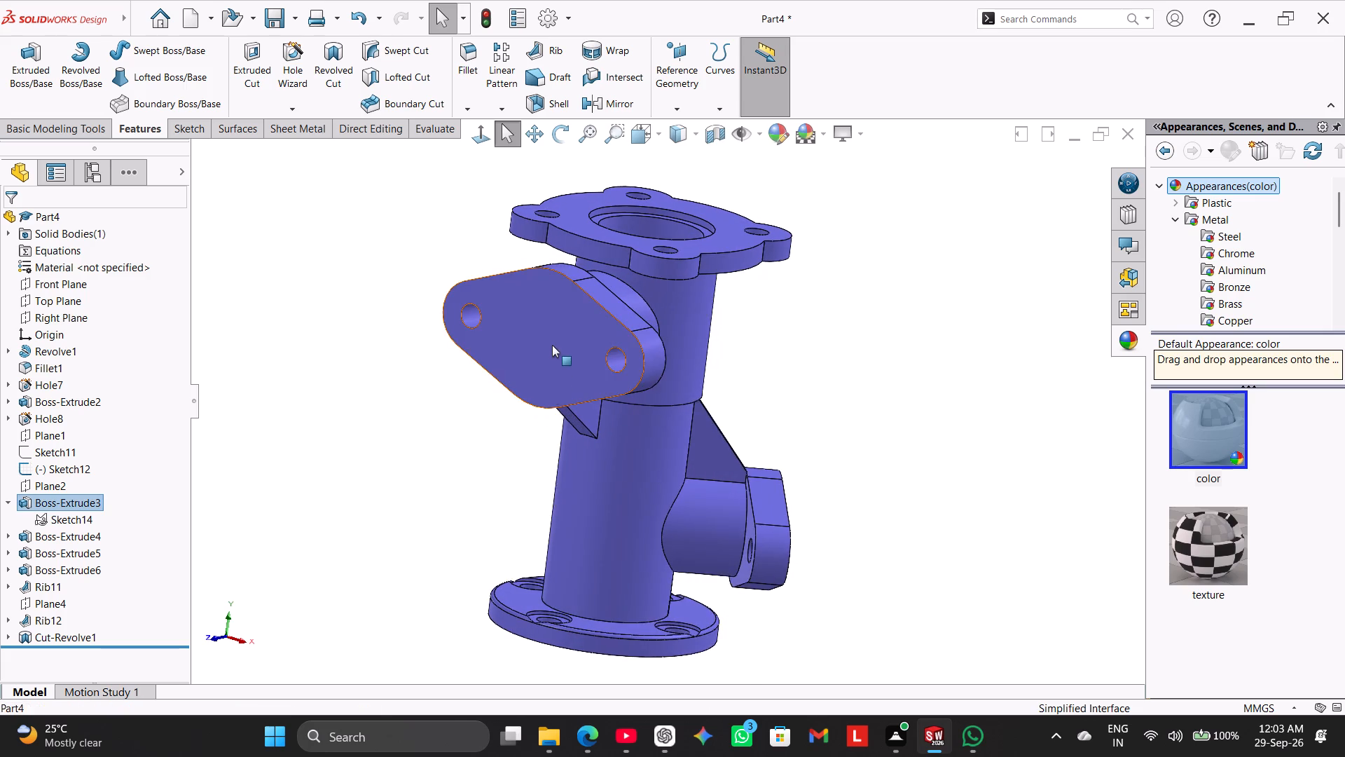
pyautogui.click(594, 325)
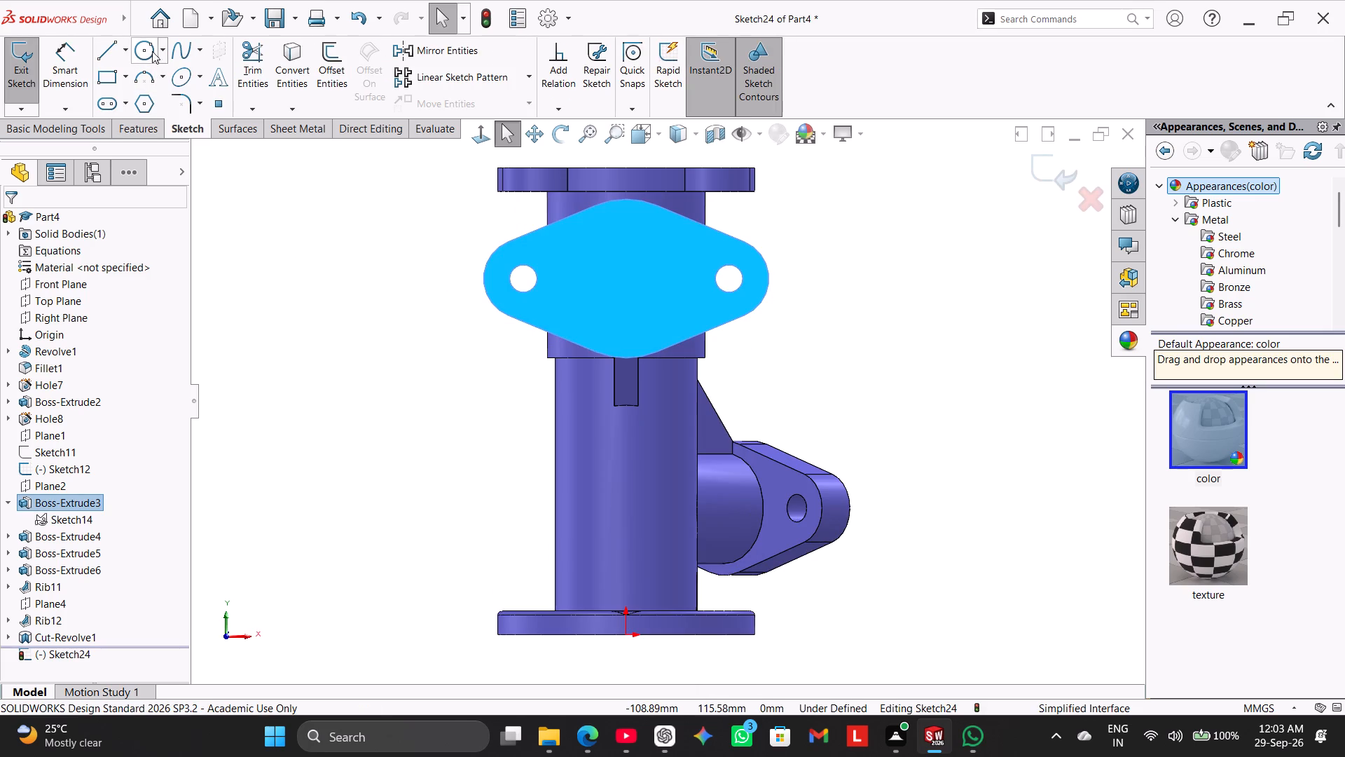
pyautogui.click(150, 48)
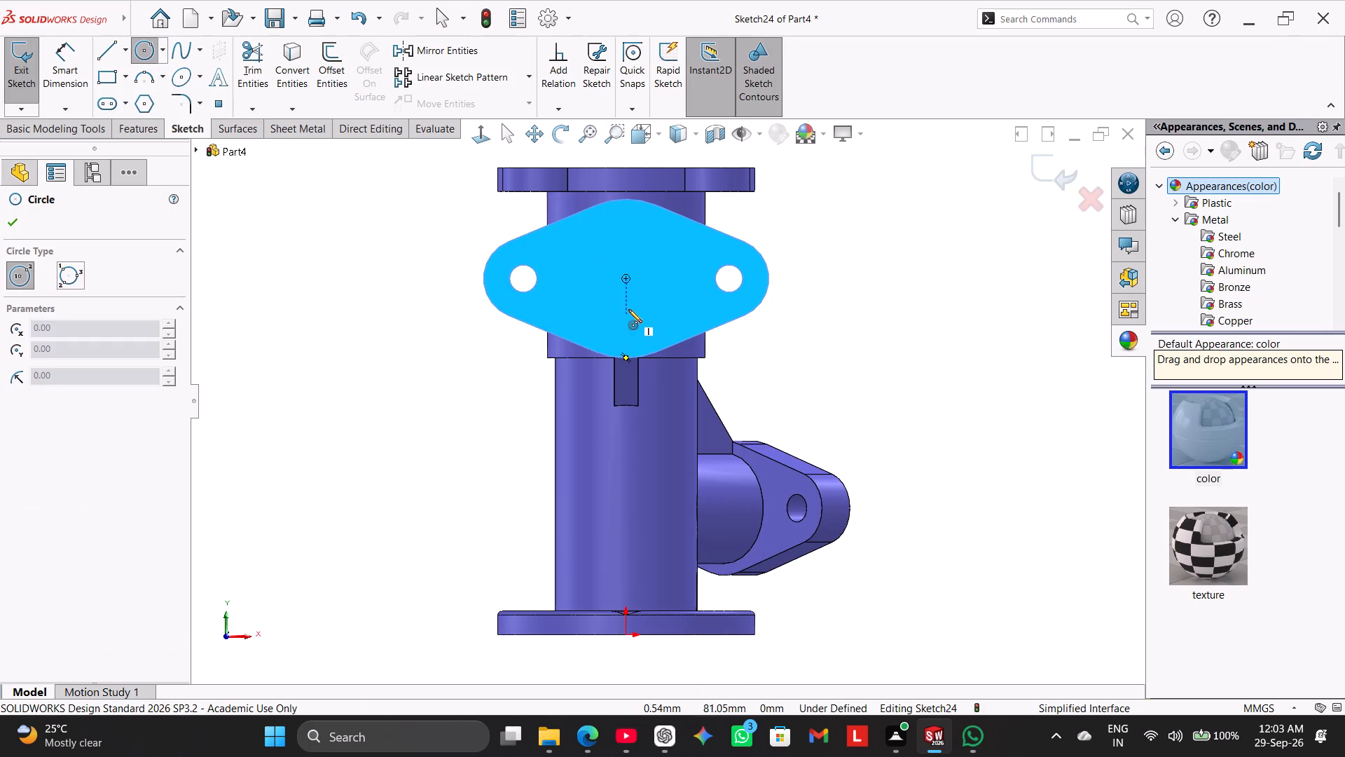
pyautogui.click(626, 277)
pyautogui.click(662, 315)
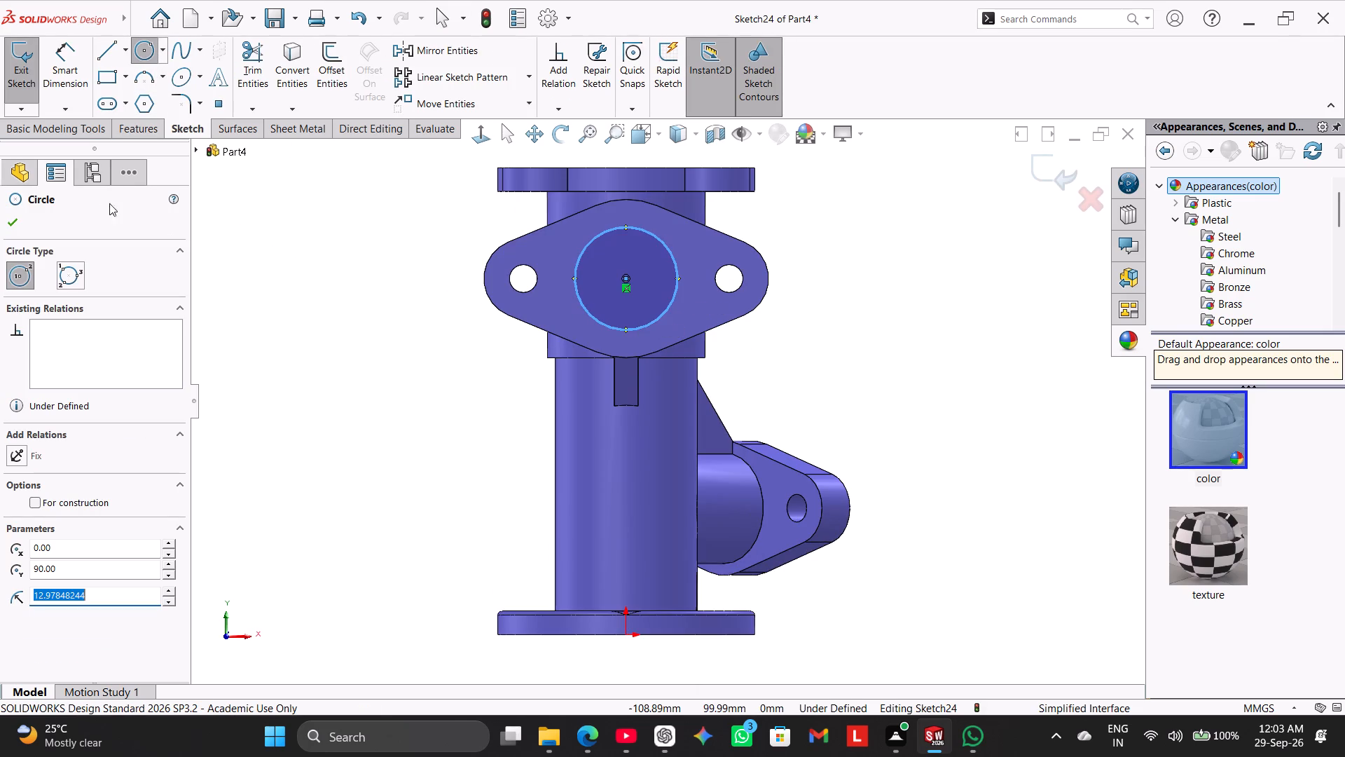
pyautogui.click(81, 69)
pyautogui.click(572, 261)
pyautogui.click(579, 261)
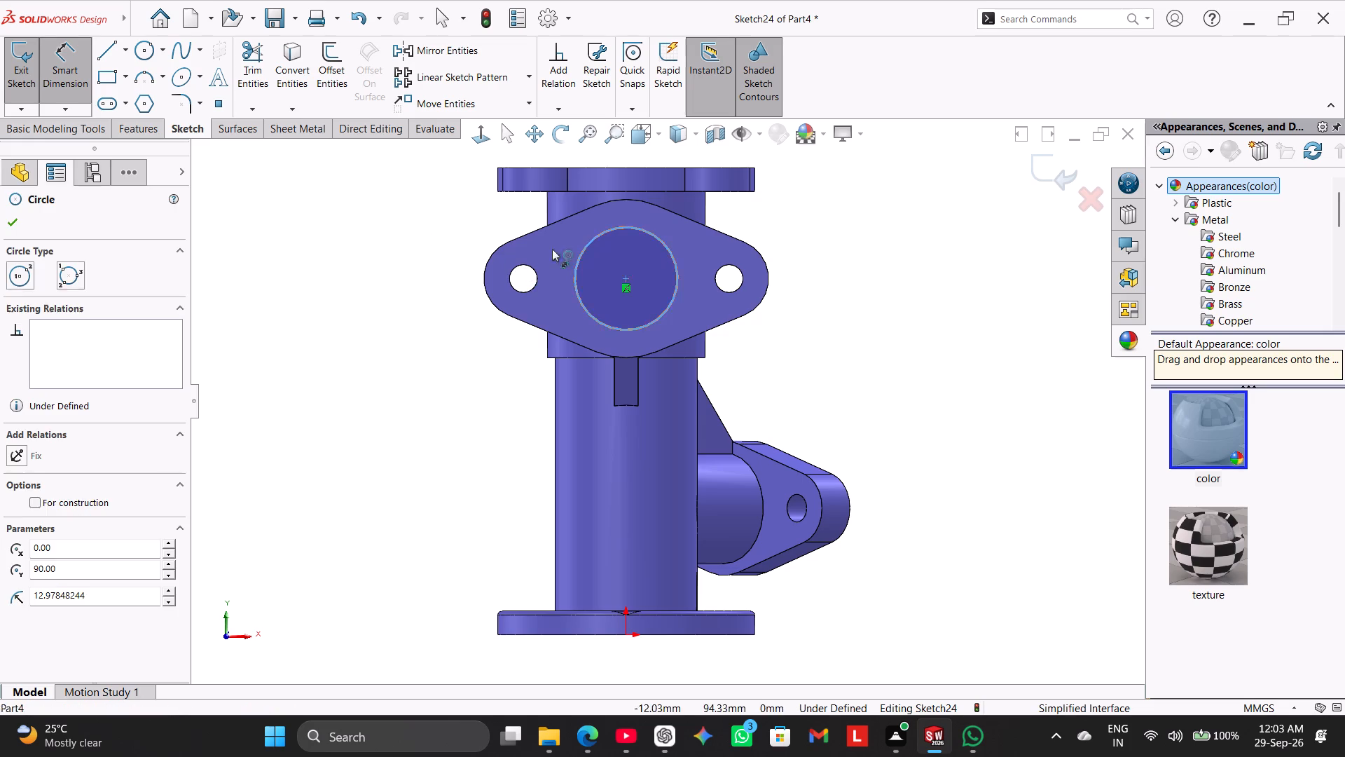
pyautogui.click(435, 198)
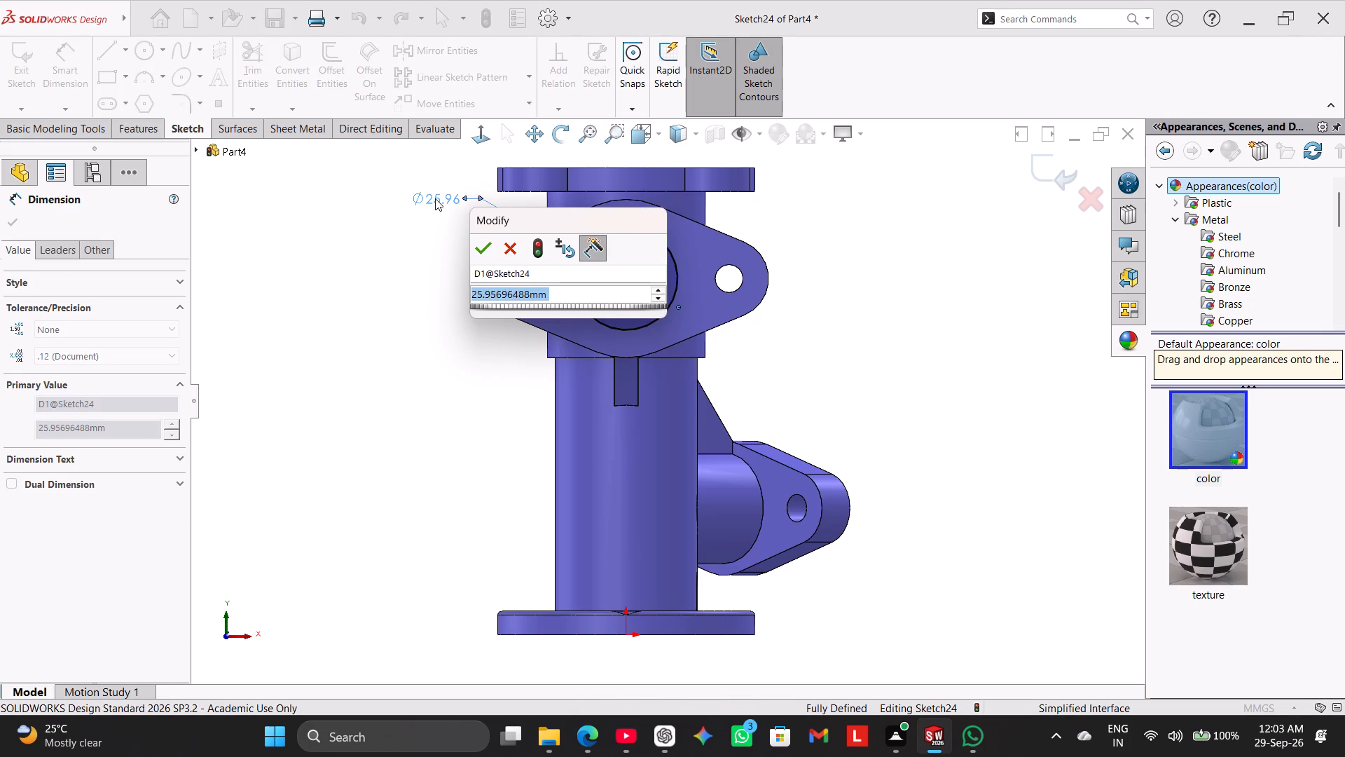
pyautogui.write('22')
pyautogui.press('Return')
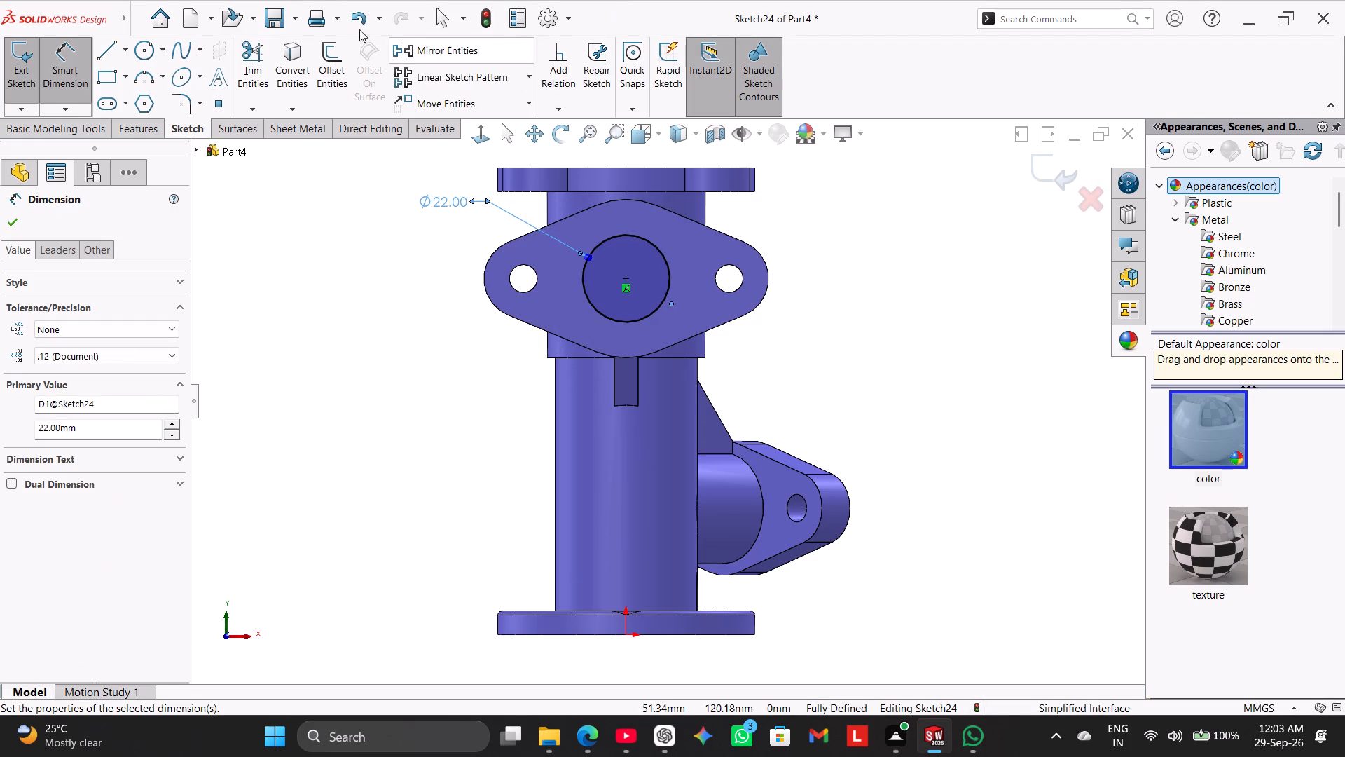
# Cut the 22 mm circle from the upper side flange through to the central bore with an Up To Next Extruded Cut.
pyautogui.click(131, 129)
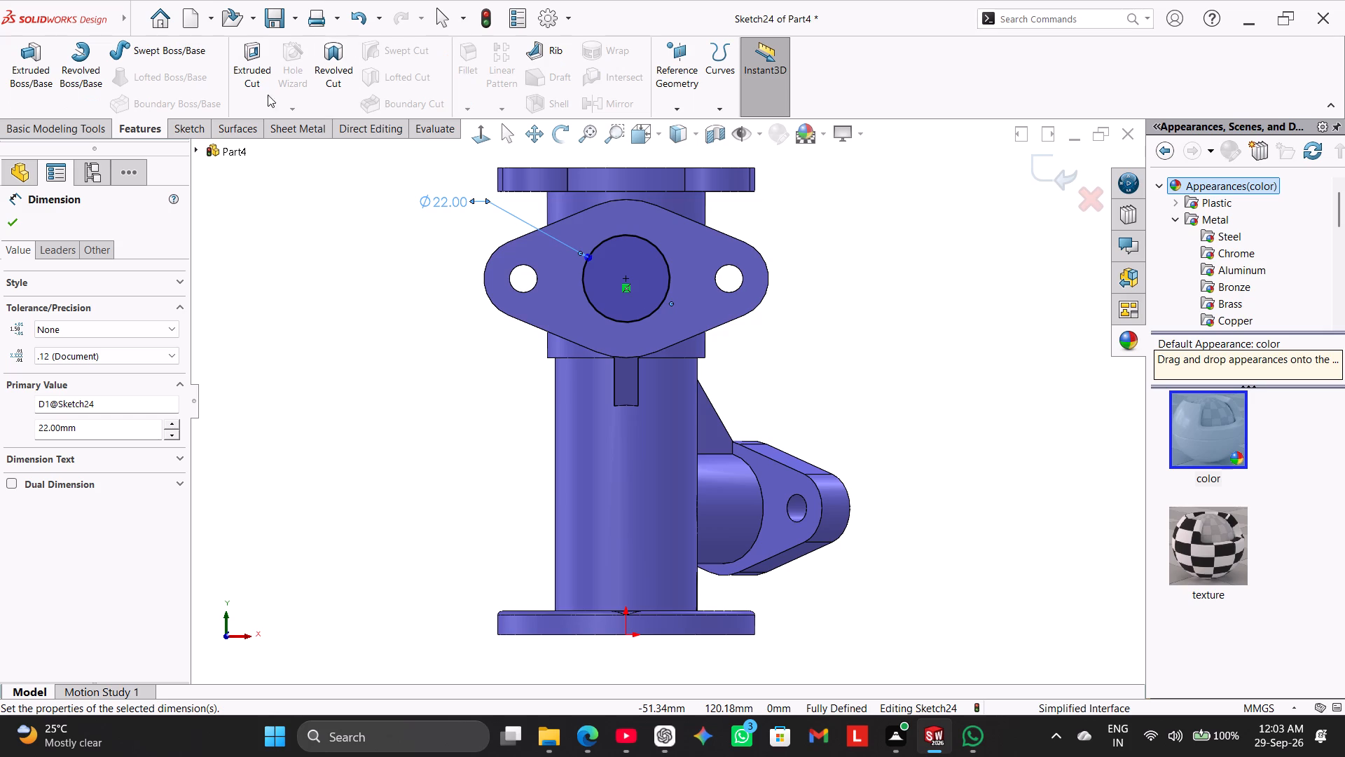
pyautogui.click(253, 64)
pyautogui.moveTo(394, 304); pyautogui.dragTo(317, 392, button='middle')
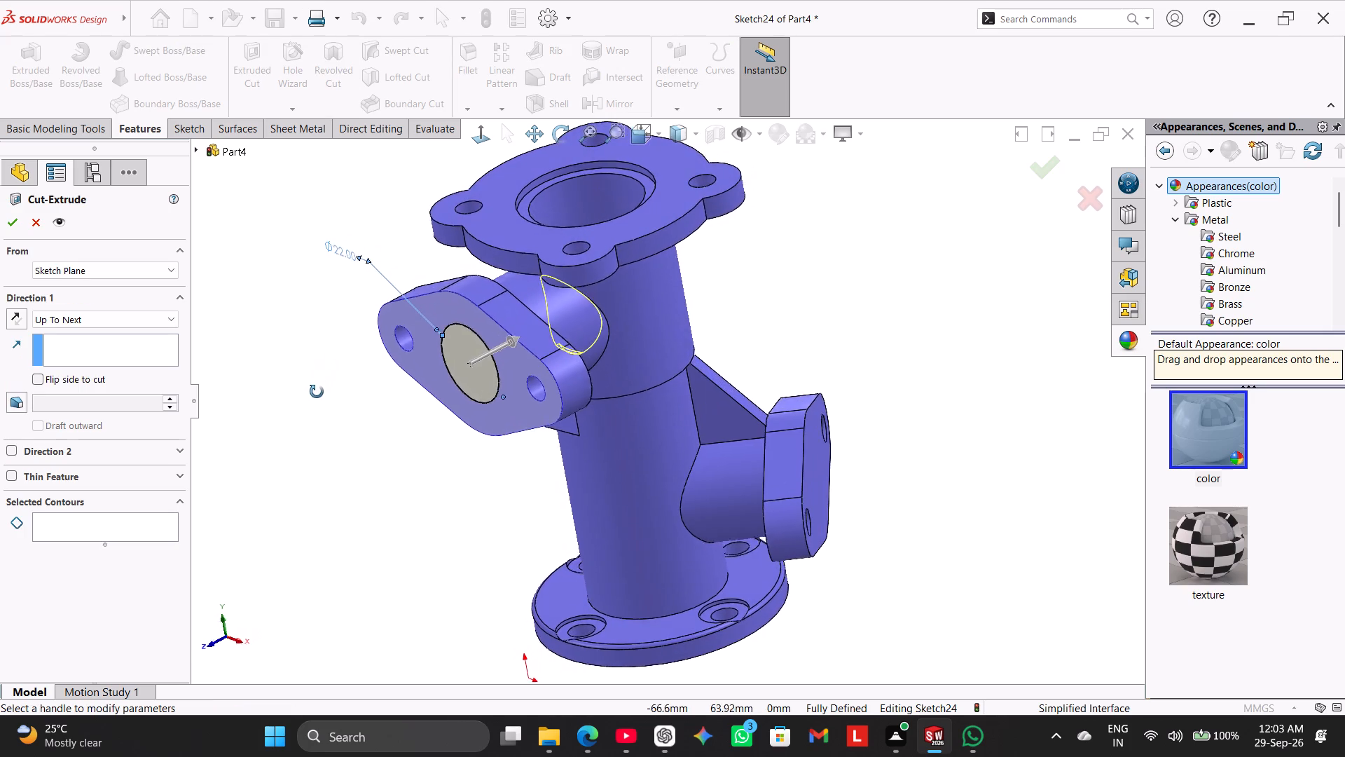
pyautogui.moveTo(317, 392); pyautogui.dragTo(277, 395, button='middle')
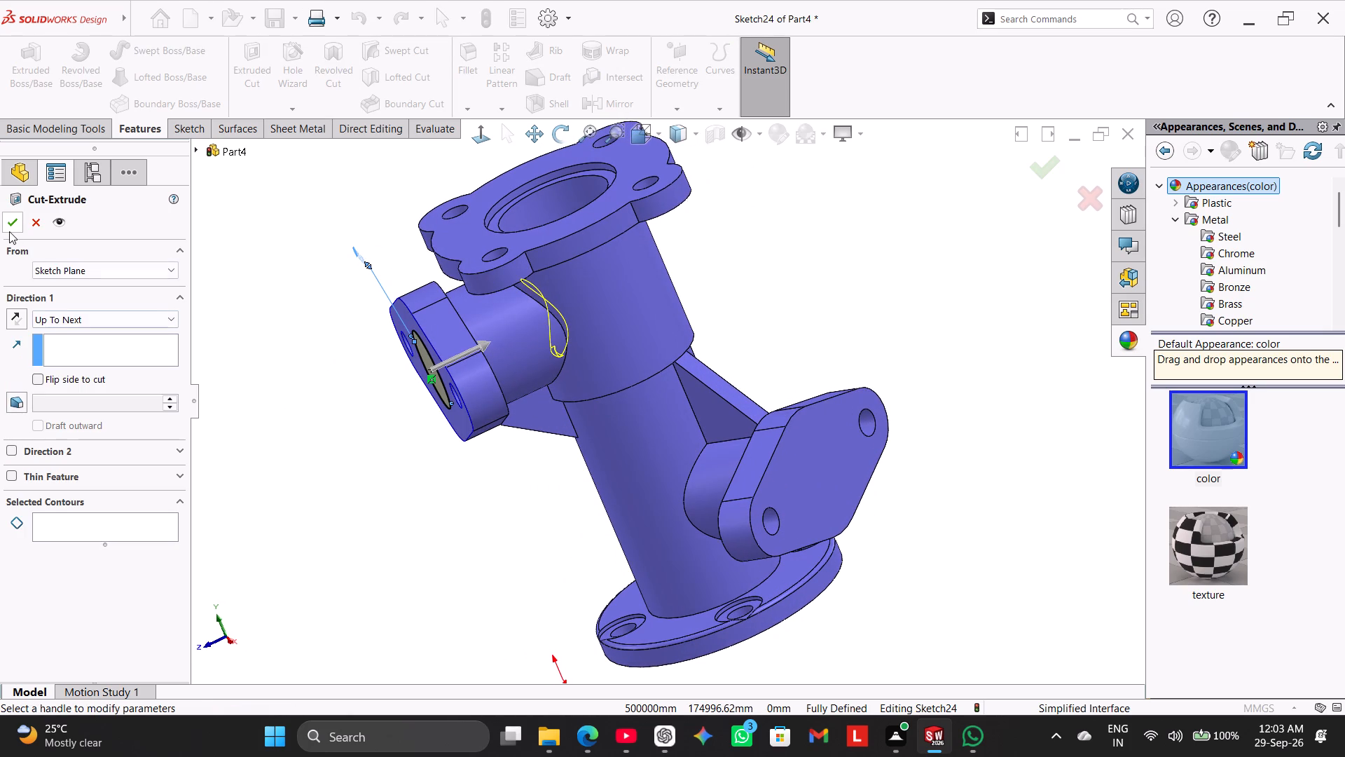
pyautogui.click(9, 231)
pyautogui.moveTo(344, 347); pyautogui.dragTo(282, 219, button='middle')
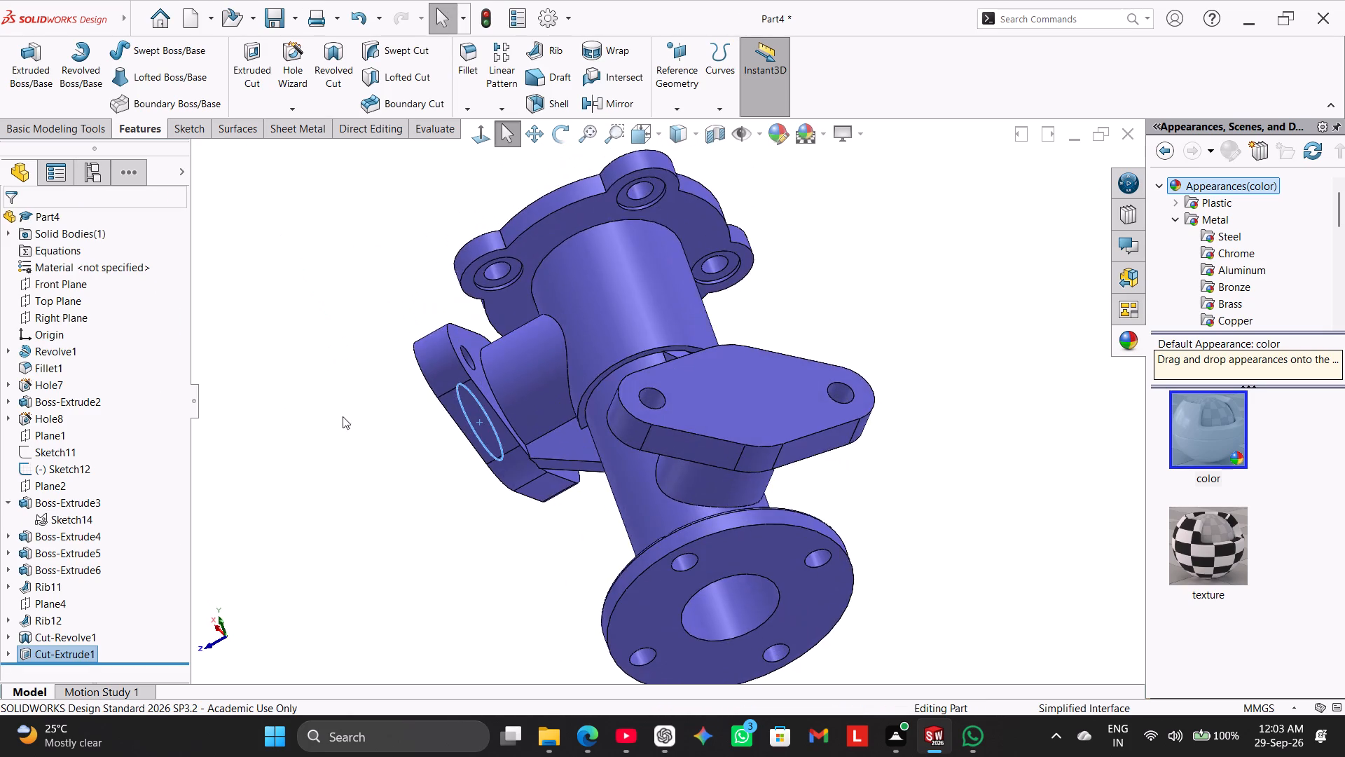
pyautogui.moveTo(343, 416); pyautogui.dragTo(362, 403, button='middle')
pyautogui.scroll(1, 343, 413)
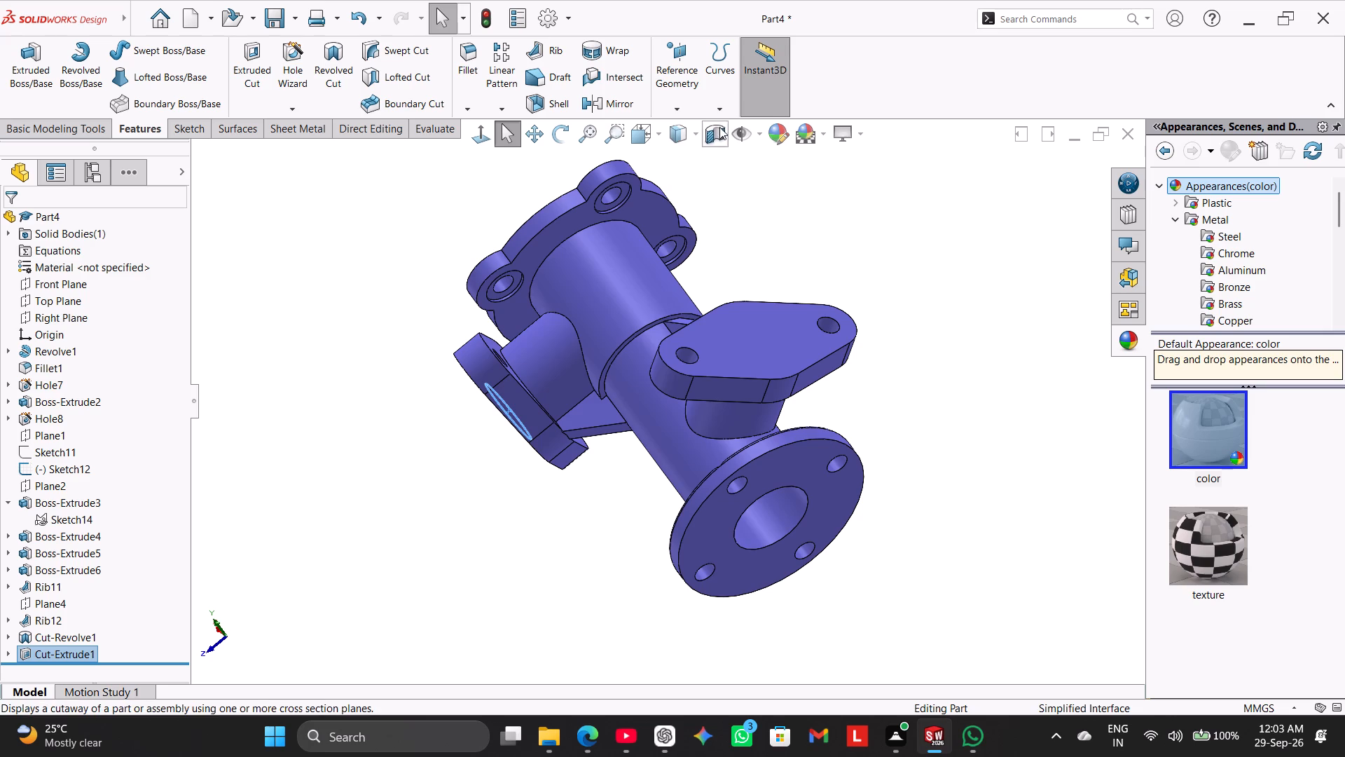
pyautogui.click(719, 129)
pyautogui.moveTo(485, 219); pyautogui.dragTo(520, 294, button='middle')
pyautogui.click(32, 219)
# Sketch a circle at the center of the lower side flange's outer face and dimension its diameter as 18 mm.
pyautogui.moveTo(380, 262); pyautogui.dragTo(365, 294, button='middle')
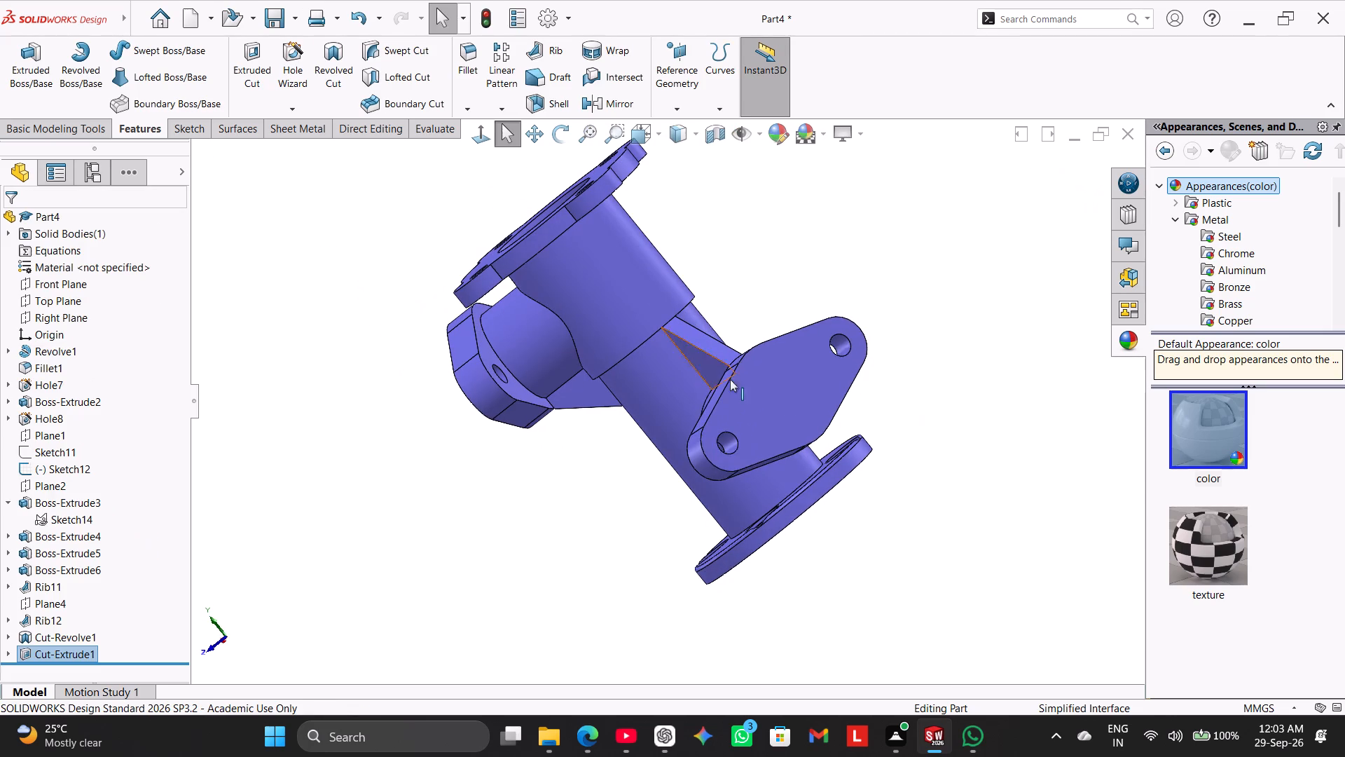
pyautogui.rightClick(789, 378)
pyautogui.click(833, 356)
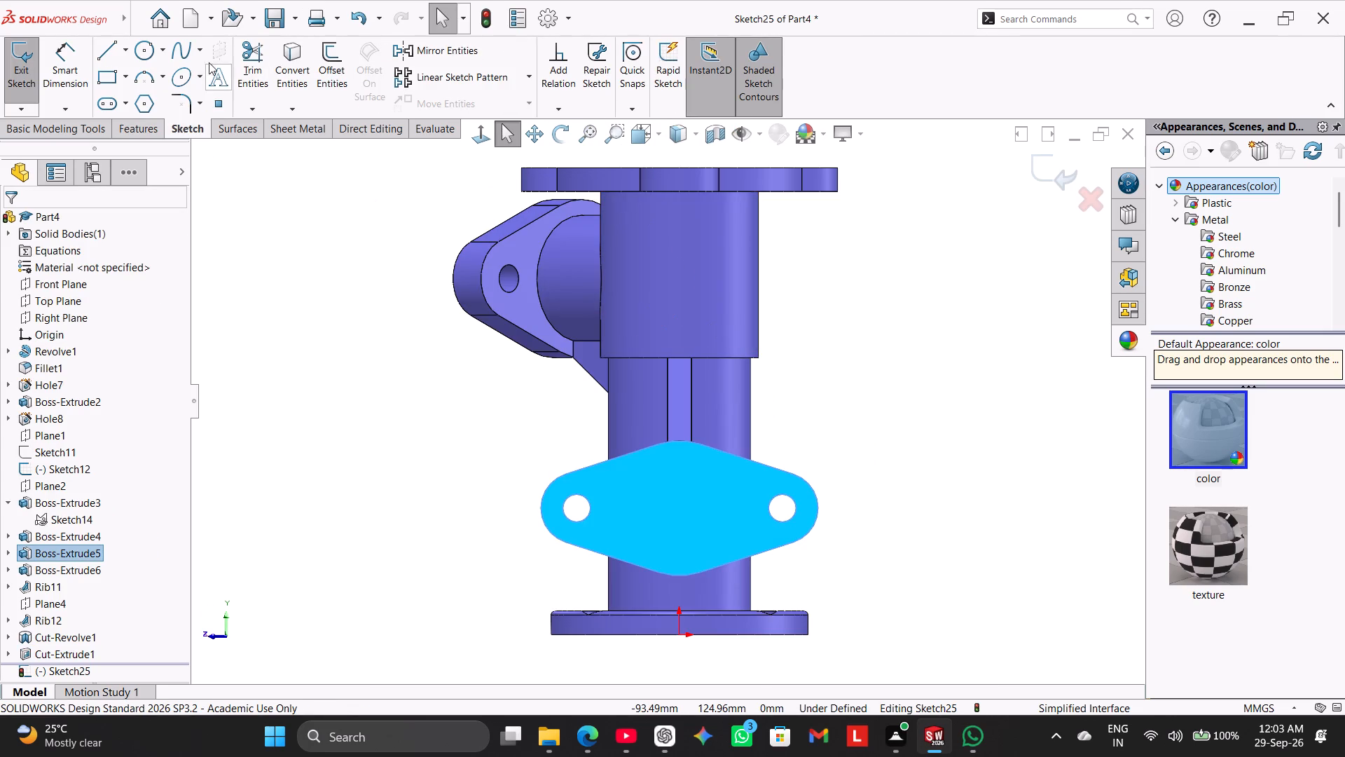
pyautogui.click(138, 51)
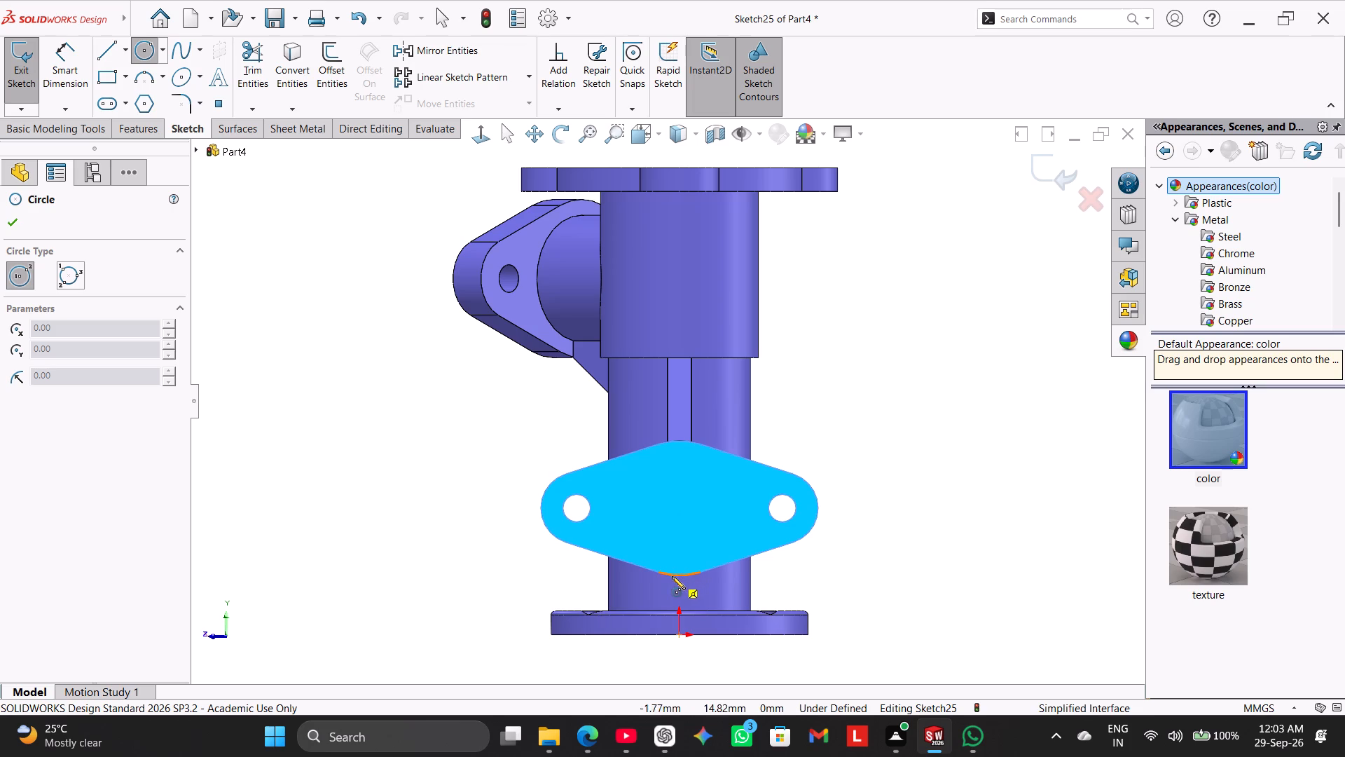
pyautogui.click(680, 506)
pyautogui.click(712, 546)
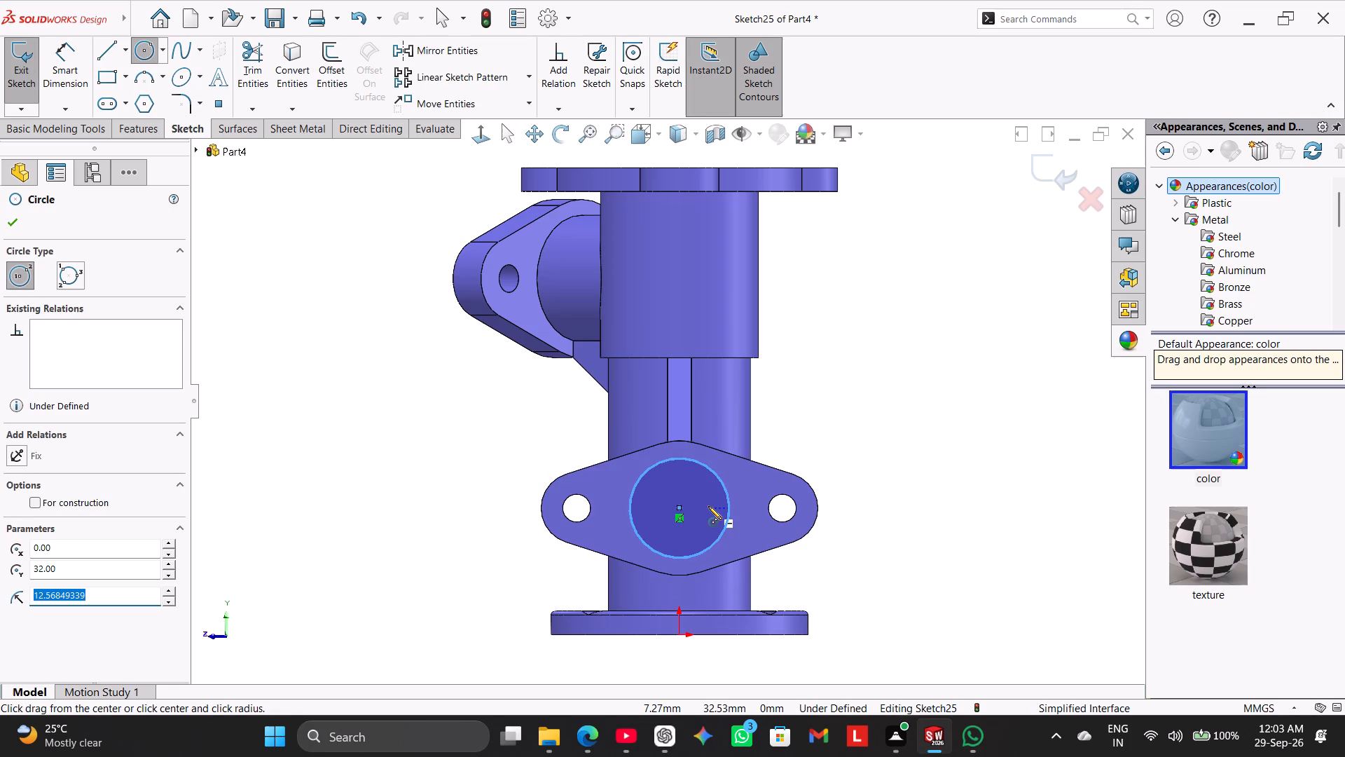
pyautogui.click(82, 62)
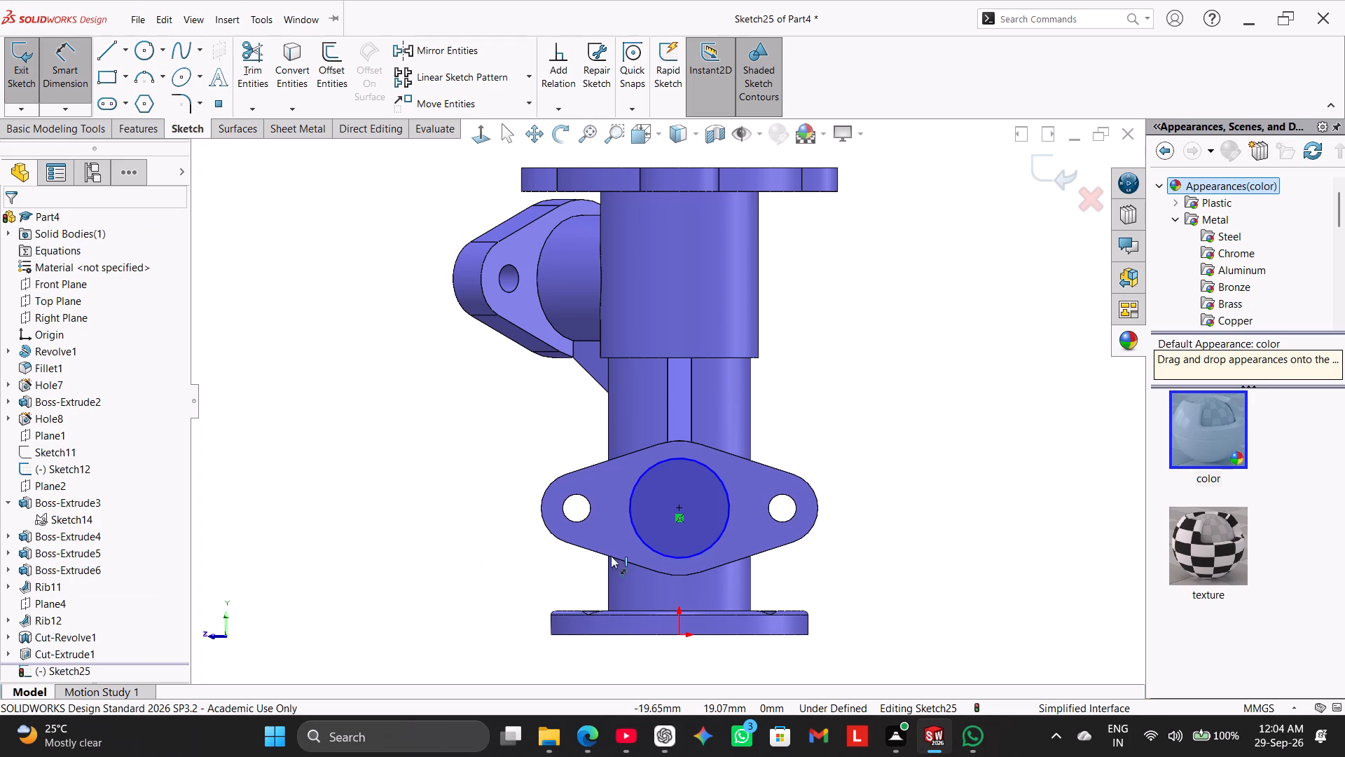
pyautogui.click(696, 458)
pyautogui.click(890, 393)
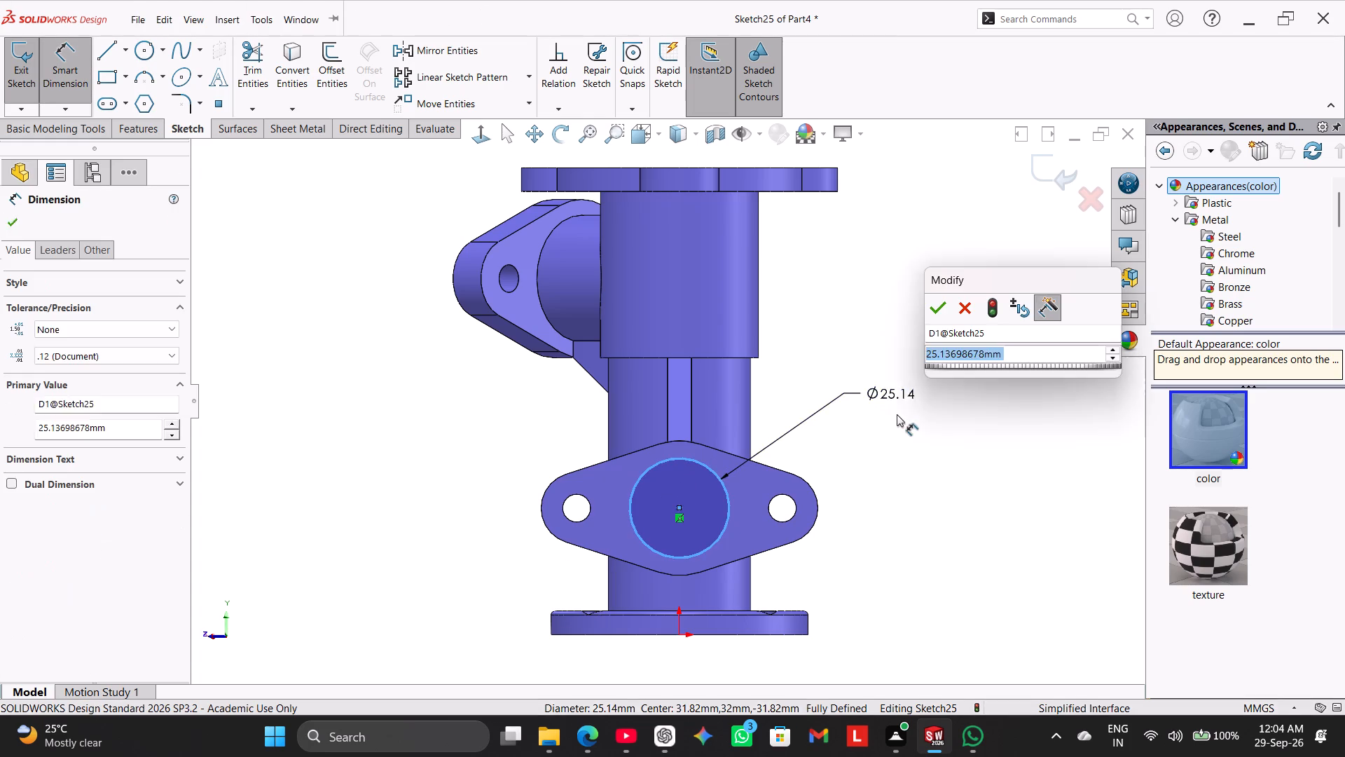
pyautogui.write('18')
pyautogui.press('Return')
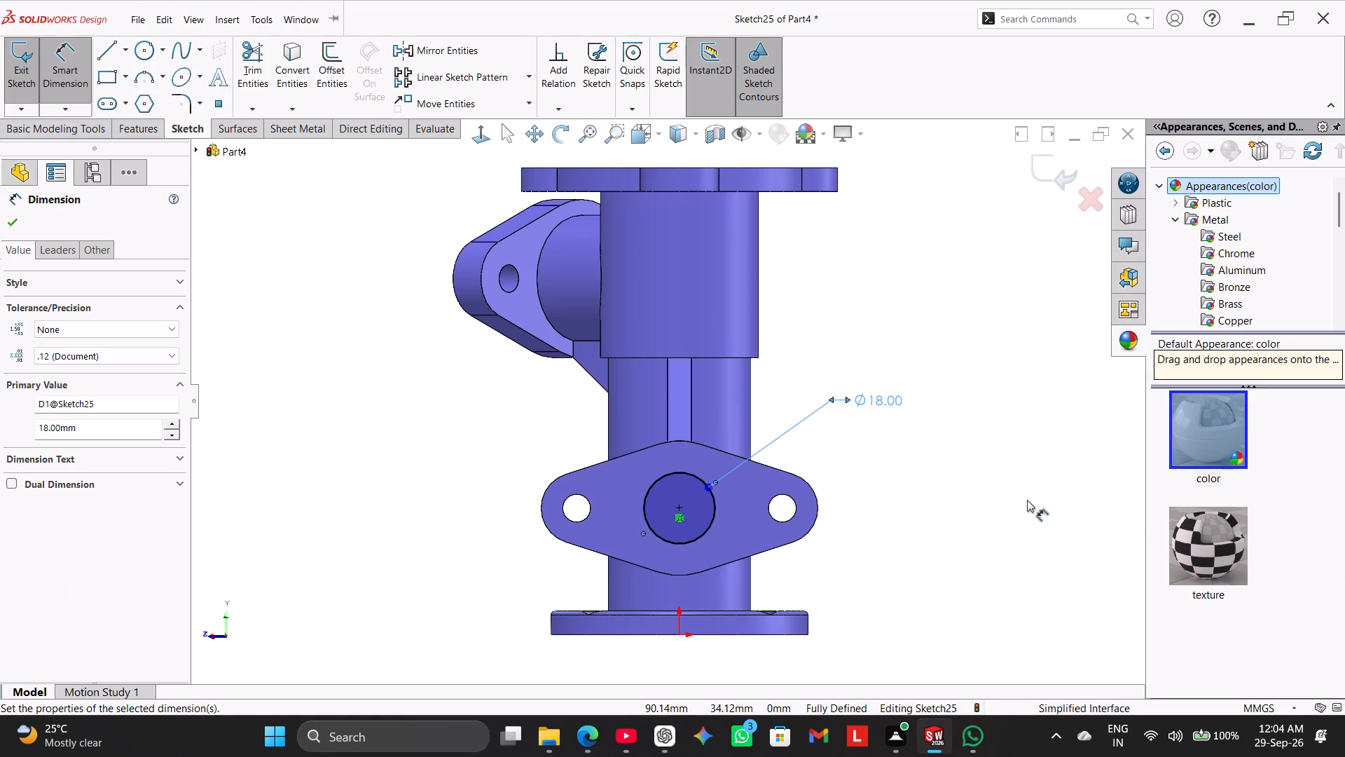
pyautogui.rightClick(1027, 500)
pyautogui.click(1077, 543)
# Cut the 18 mm circle from the lower side flange through to the central bore with an Up To Next Extruded Cut.
pyautogui.moveTo(398, 443); pyautogui.dragTo(517, 503, button='middle')
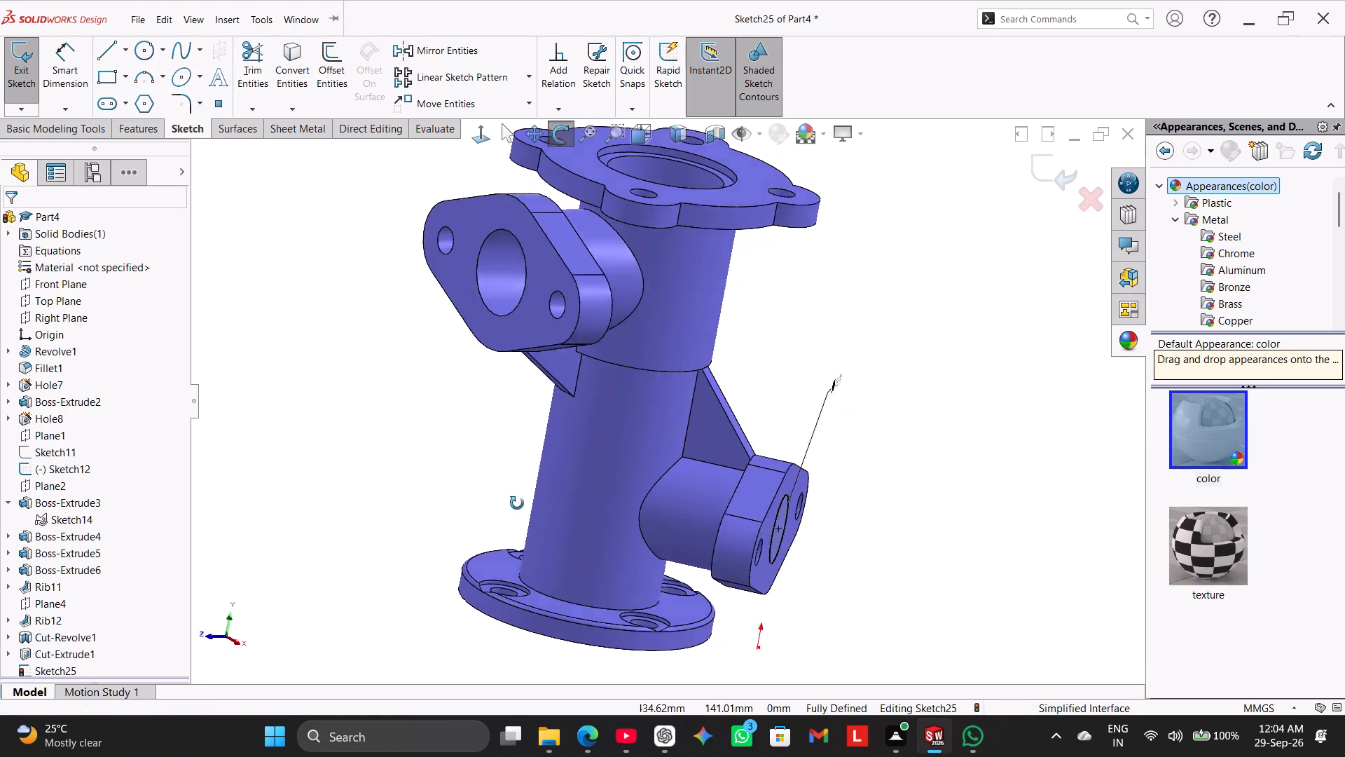
pyautogui.moveTo(517, 503); pyautogui.dragTo(523, 519, button='middle')
pyautogui.click(156, 129)
pyautogui.click(248, 65)
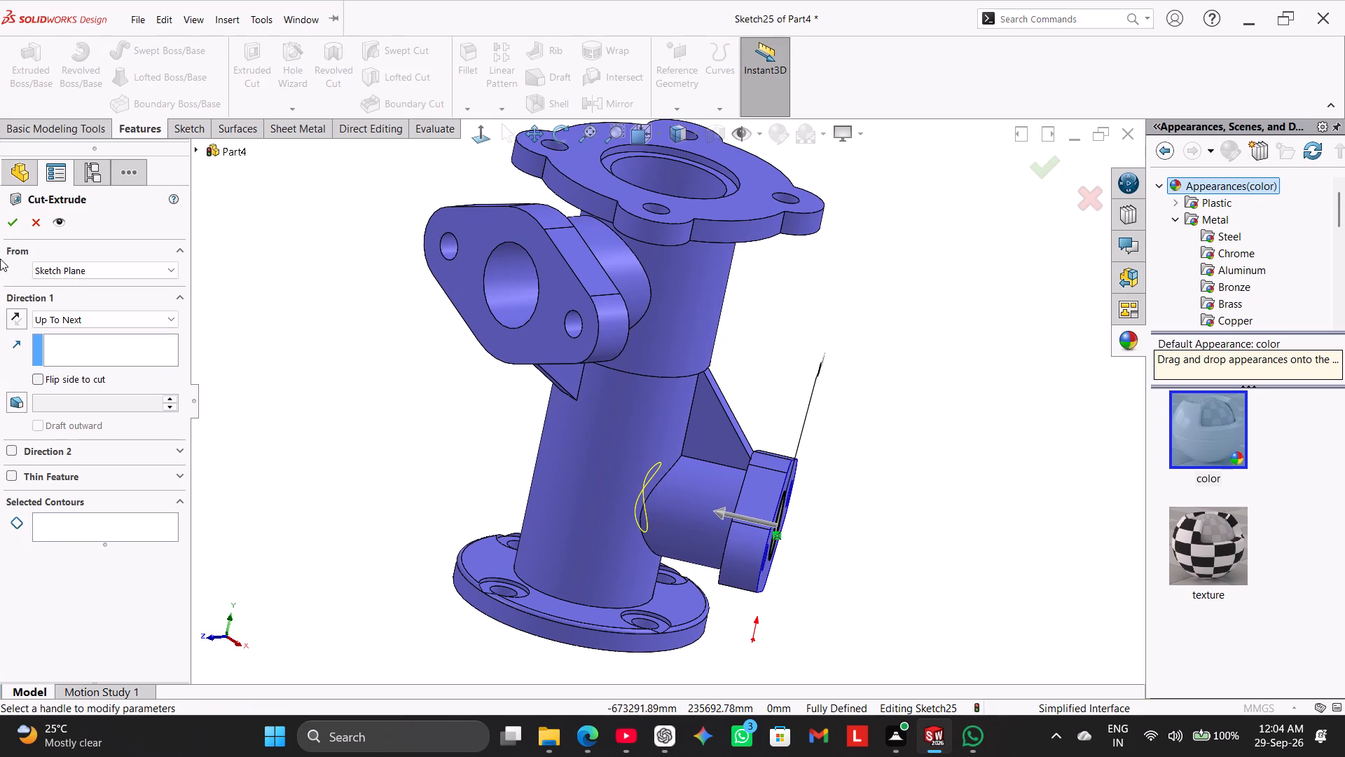
pyautogui.click(22, 221)
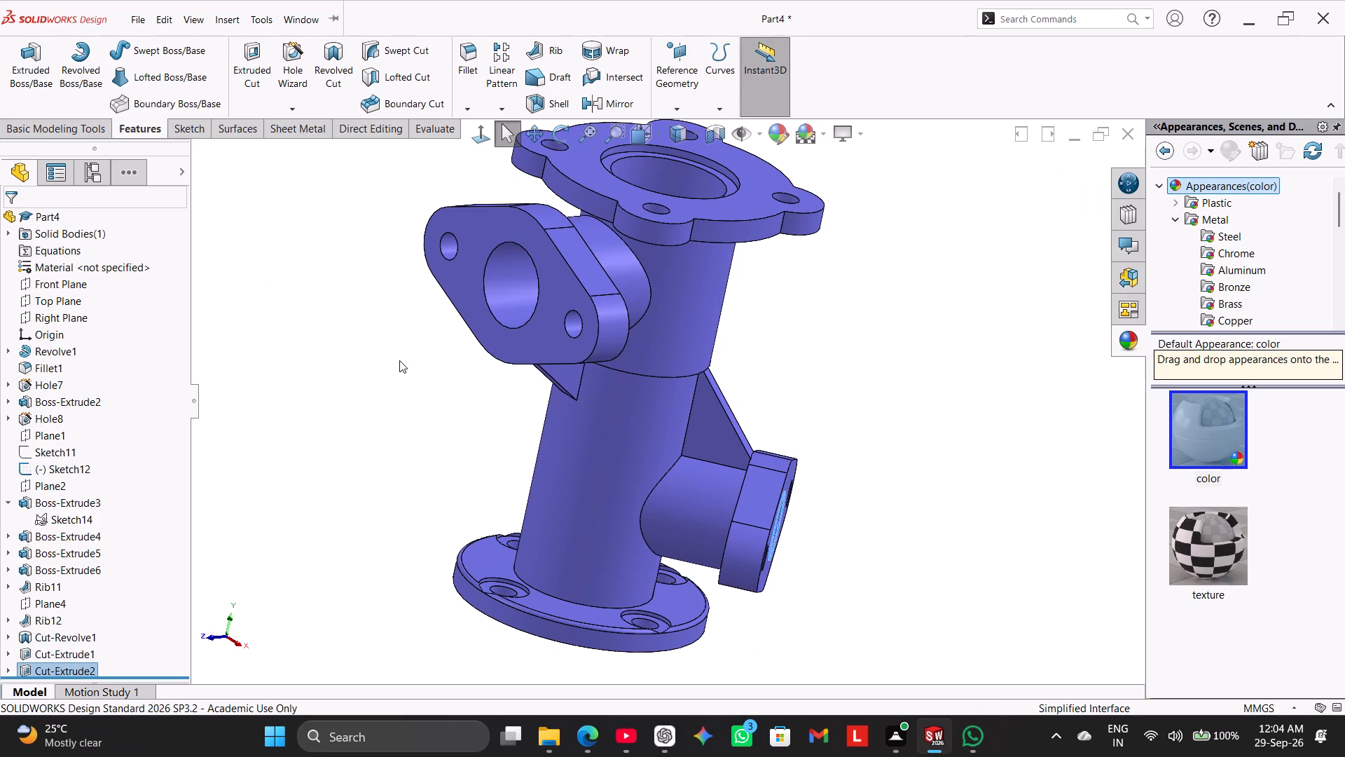
# Examine the body with both side bores from the front, from underneath and in the isometric view.
pyautogui.middleClick(399, 360)
pyautogui.click(369, 376)
pyautogui.moveTo(389, 376); pyautogui.dragTo(362, 398, button='middle')
pyautogui.moveTo(343, 403); pyautogui.dragTo(443, 276, button='right')
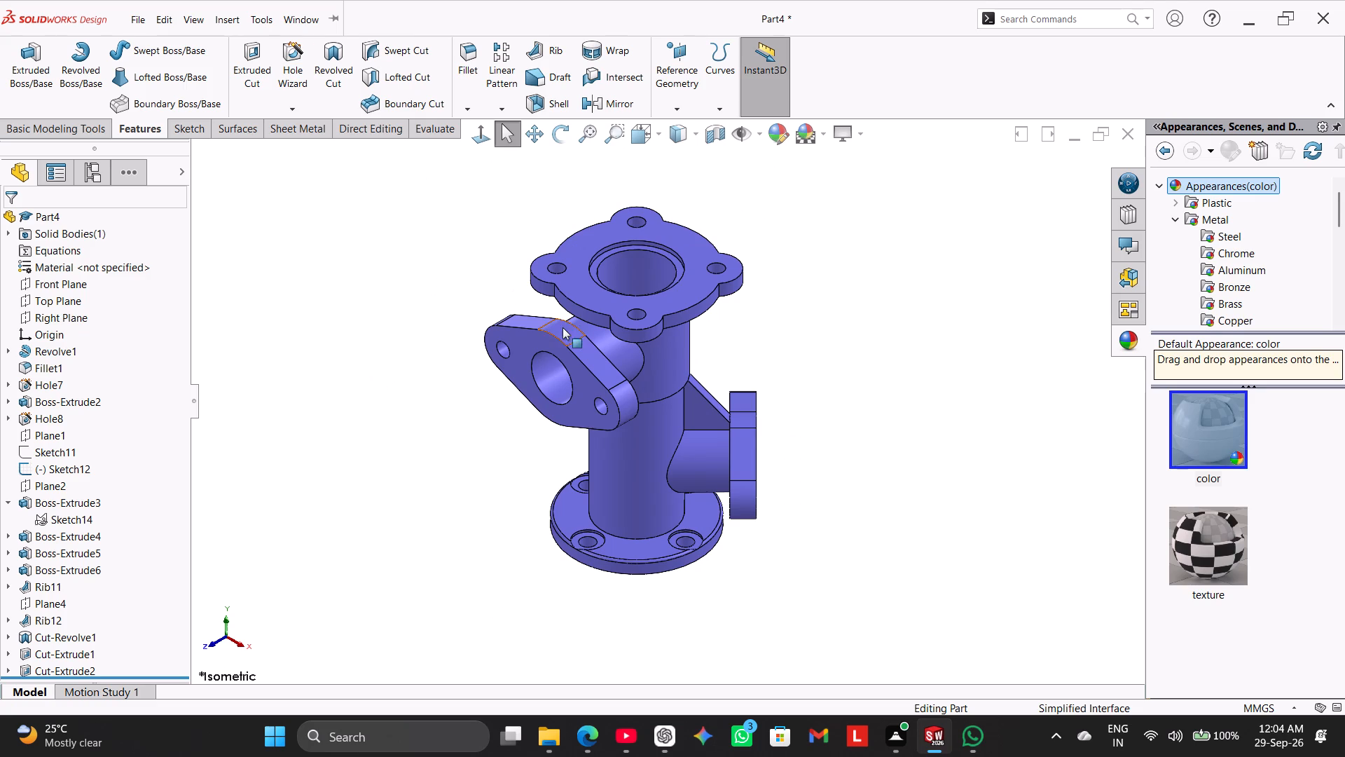
pyautogui.moveTo(829, 371); pyautogui.dragTo(777, 253, button='middle')
pyautogui.moveTo(890, 512); pyautogui.dragTo(876, 397, button='middle')
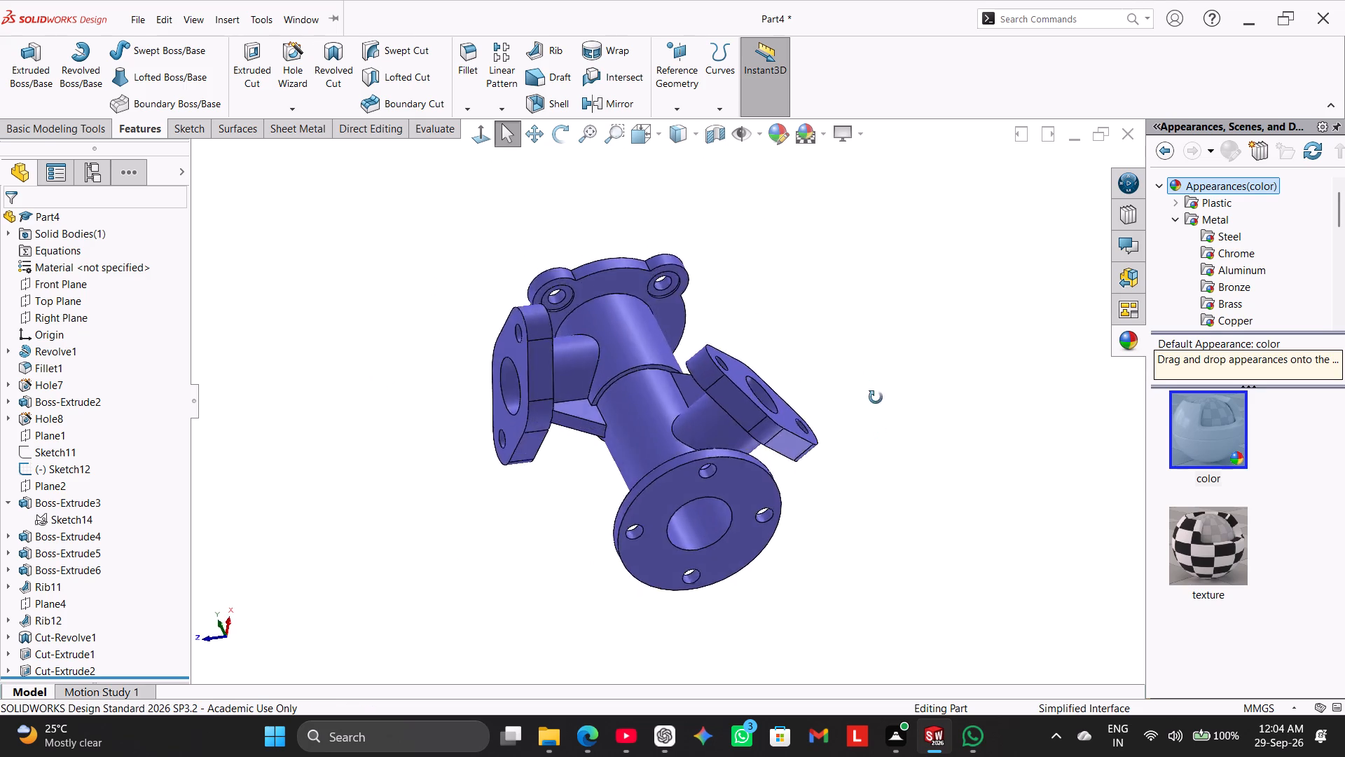
pyautogui.moveTo(876, 397); pyautogui.dragTo(869, 380, button='middle')
pyautogui.moveTo(391, 452); pyautogui.dragTo(595, 248, button='right')
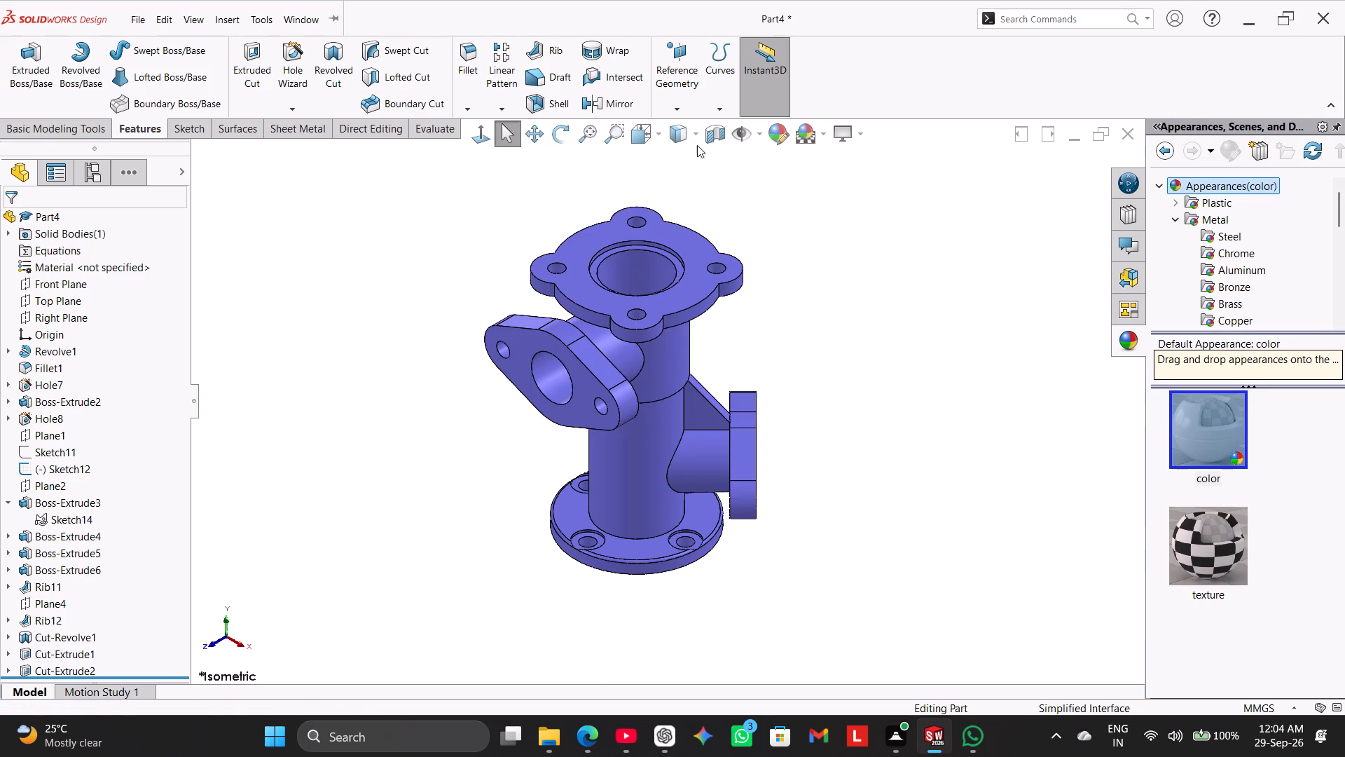
# Section the body on the Right Plane and view it square to the section to examine the bores.
pyautogui.click(708, 135)
pyautogui.click(476, 135)
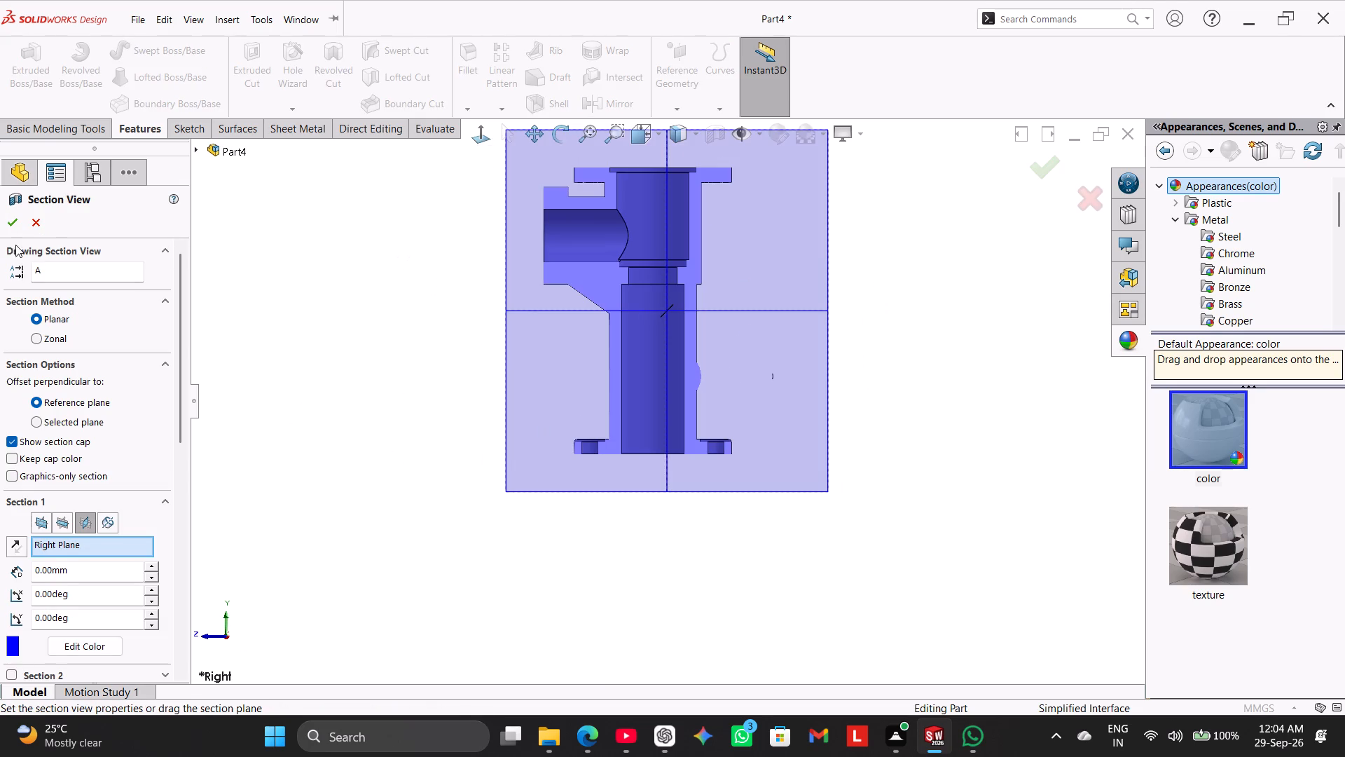
pyautogui.click(15, 222)
pyautogui.click(268, 341)
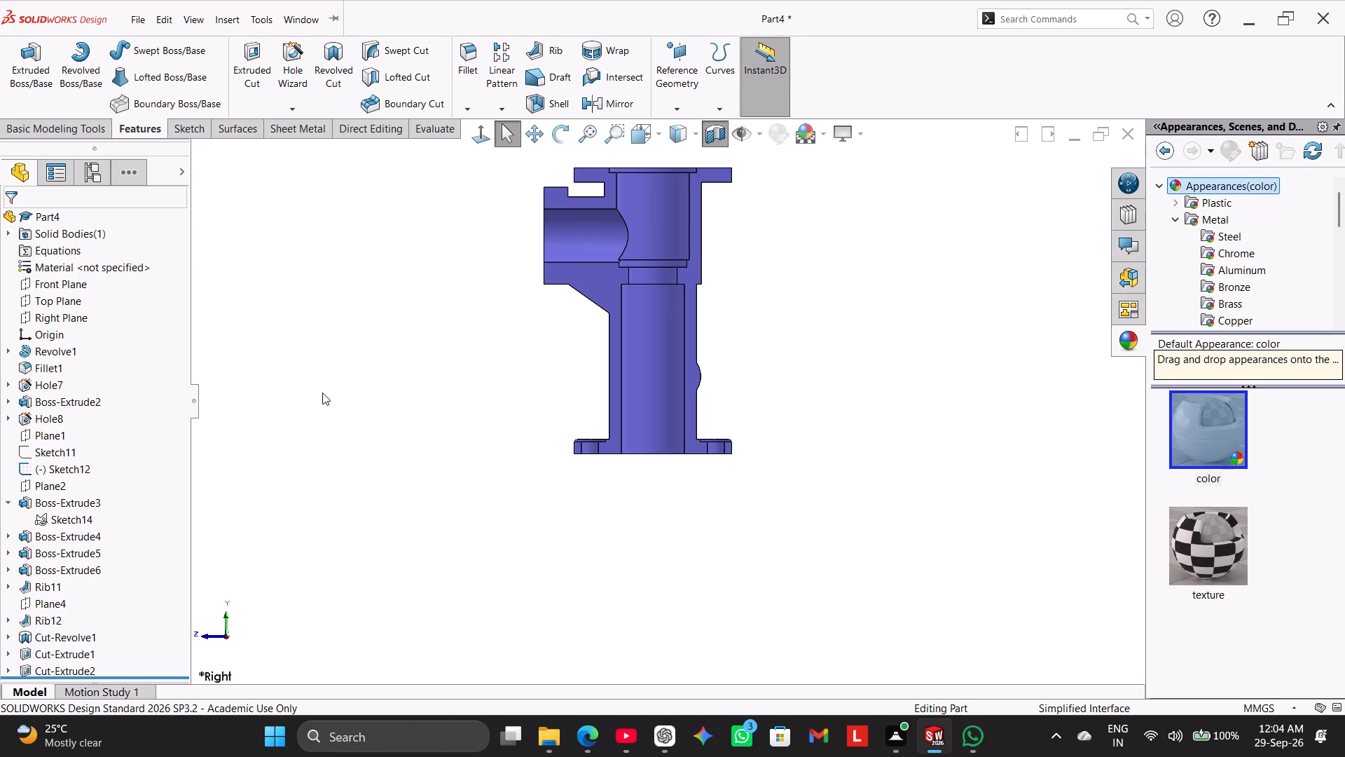
# Set up a symmetric 1 mm Chamfer on the top edge of the lower central bore, just below the narrow neck.
pyautogui.click(471, 104)
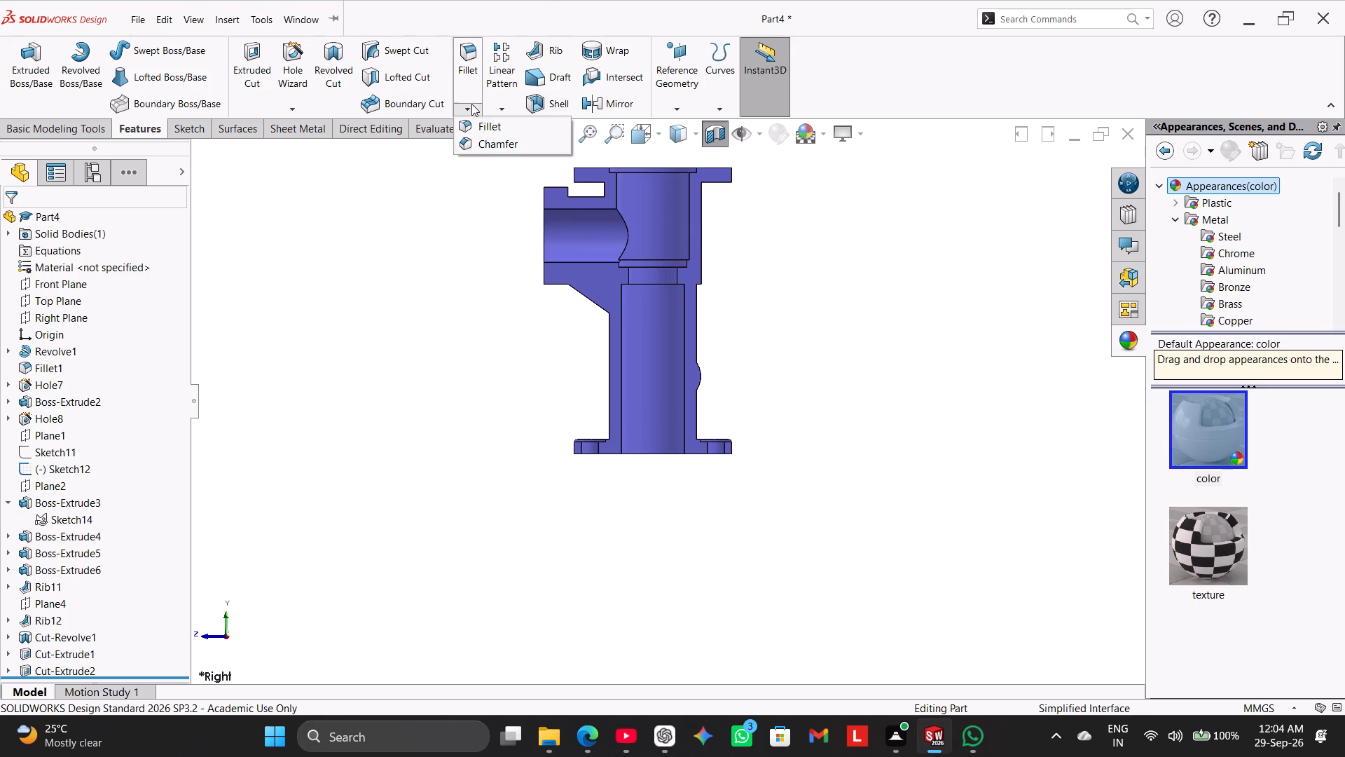
pyautogui.click(502, 146)
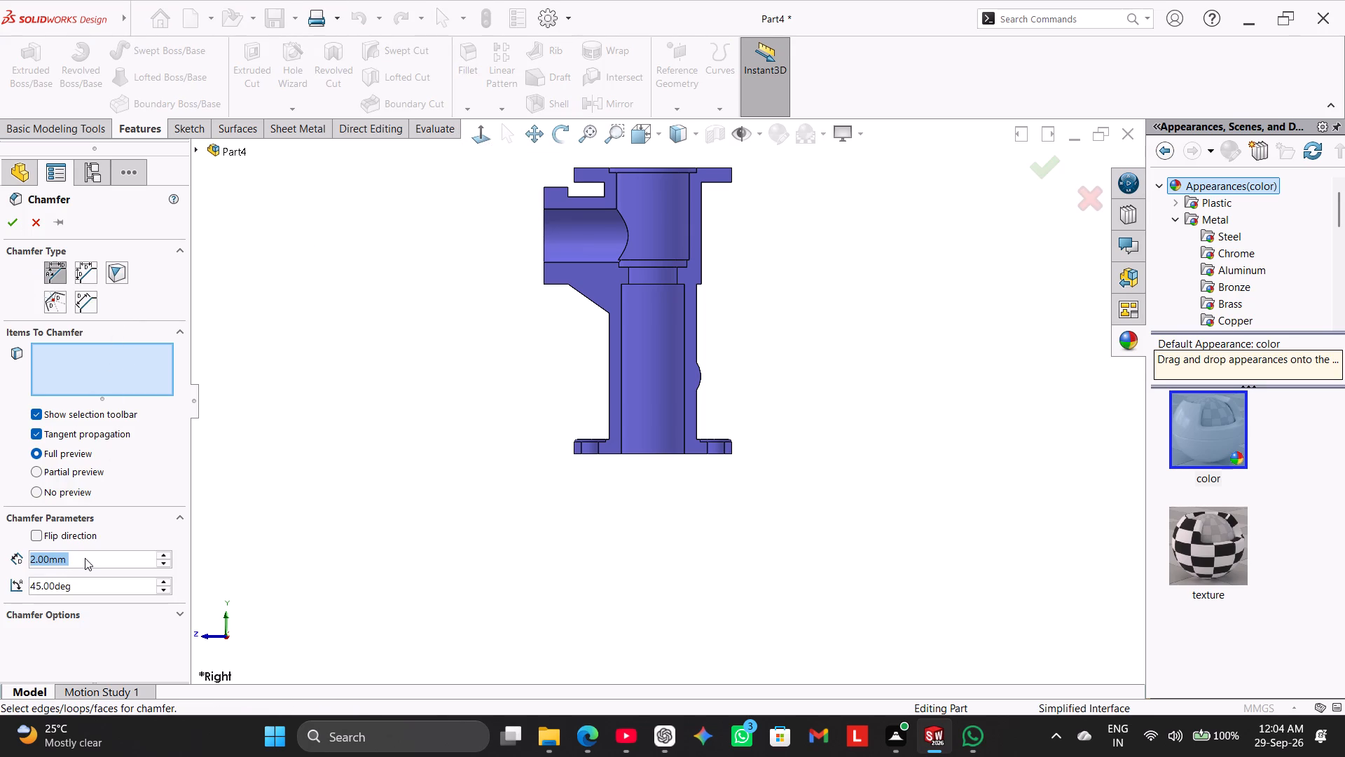
pyautogui.click(87, 273)
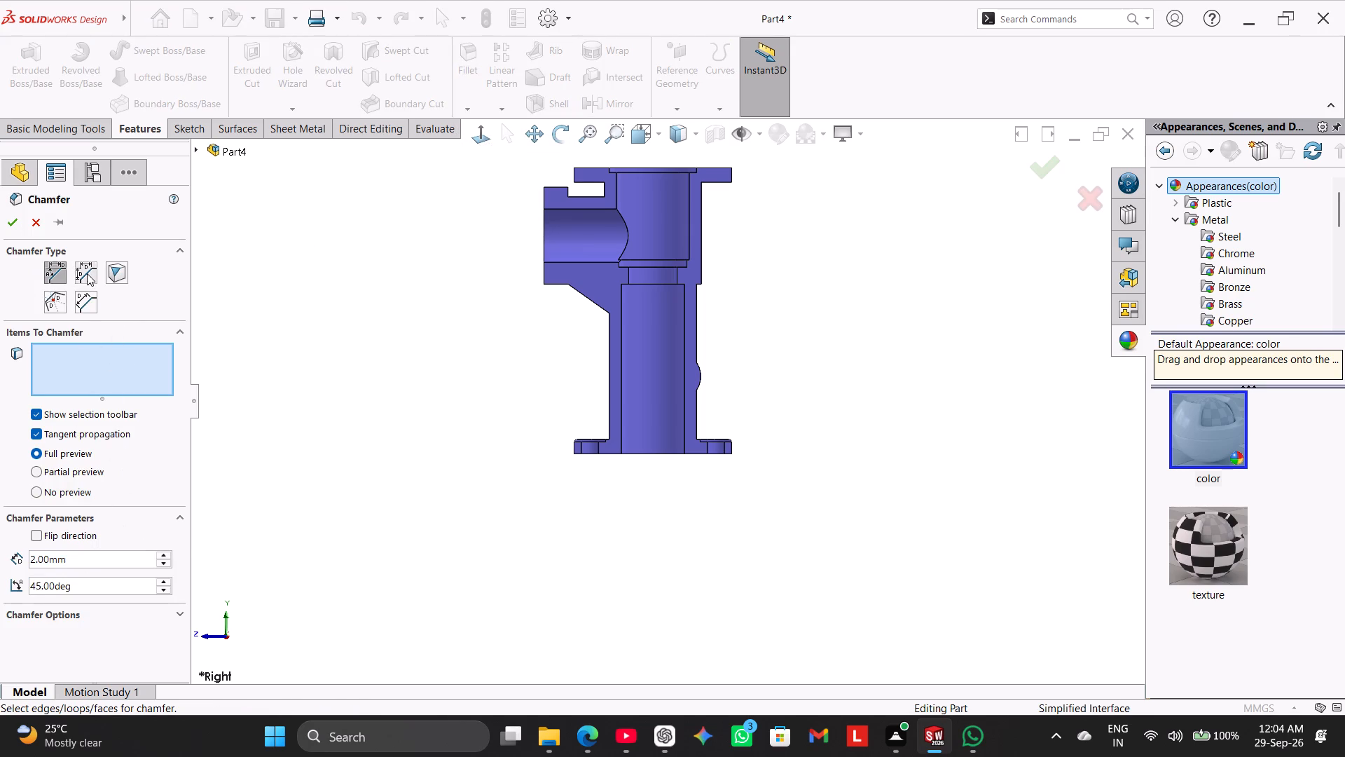
pyautogui.doubleClick(83, 562)
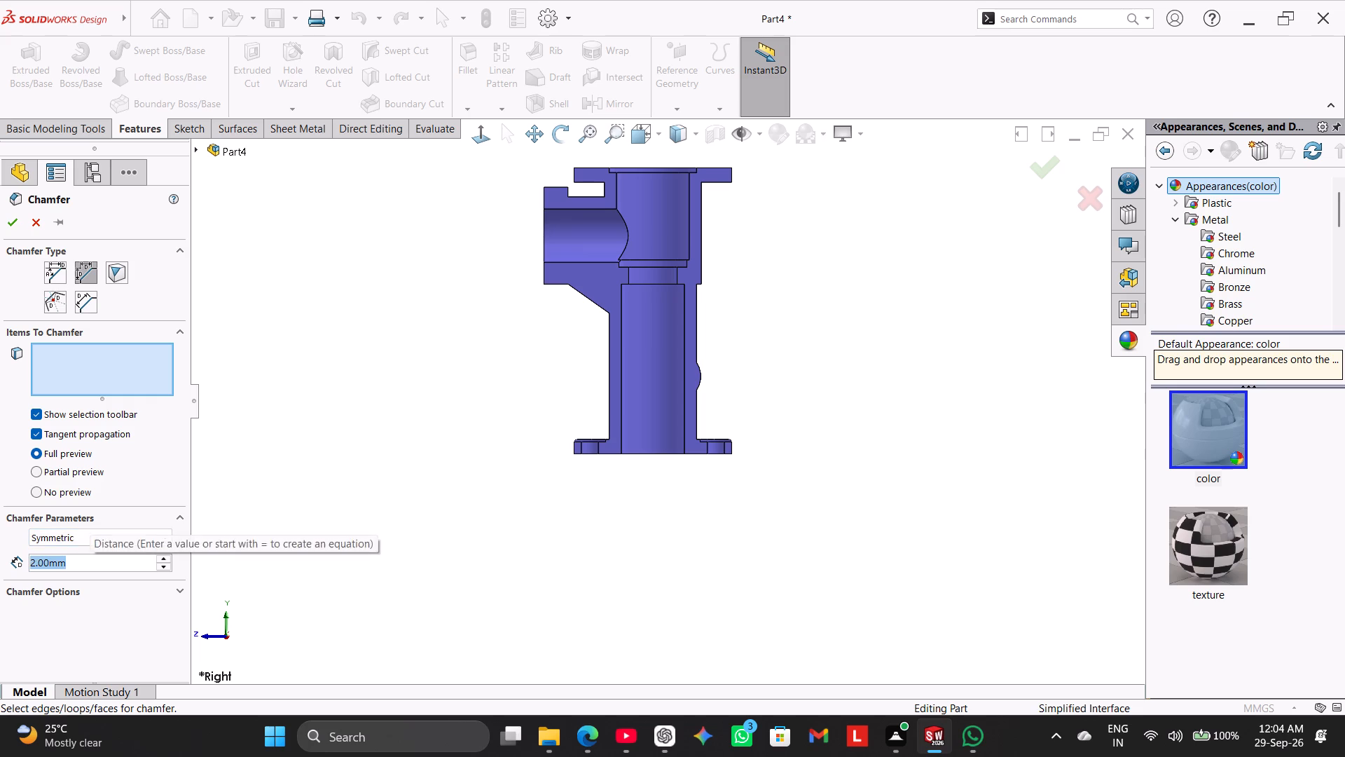
pyautogui.press('1')
pyautogui.press('Return')
pyautogui.scroll(-4, 902, 245)
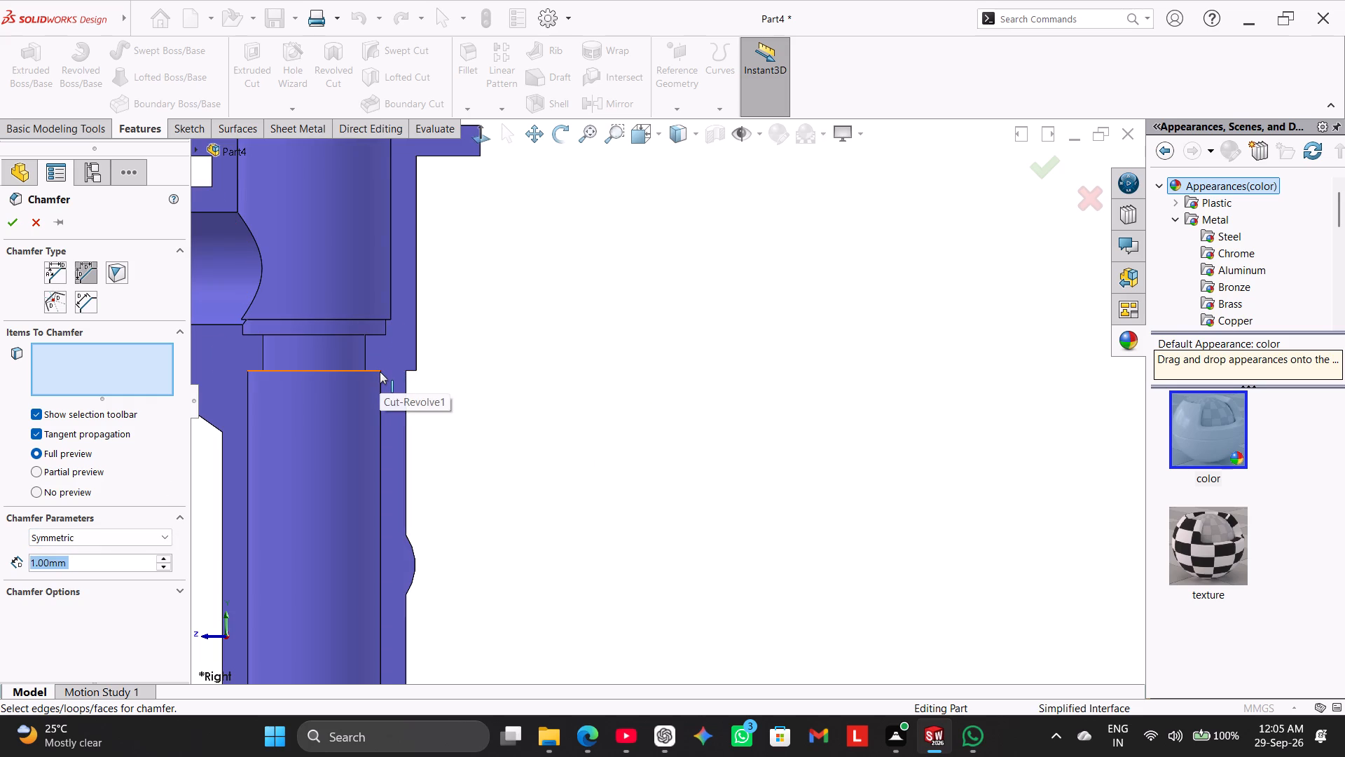
pyautogui.moveTo(464, 360); pyautogui.dragTo(449, 451, button='middle')
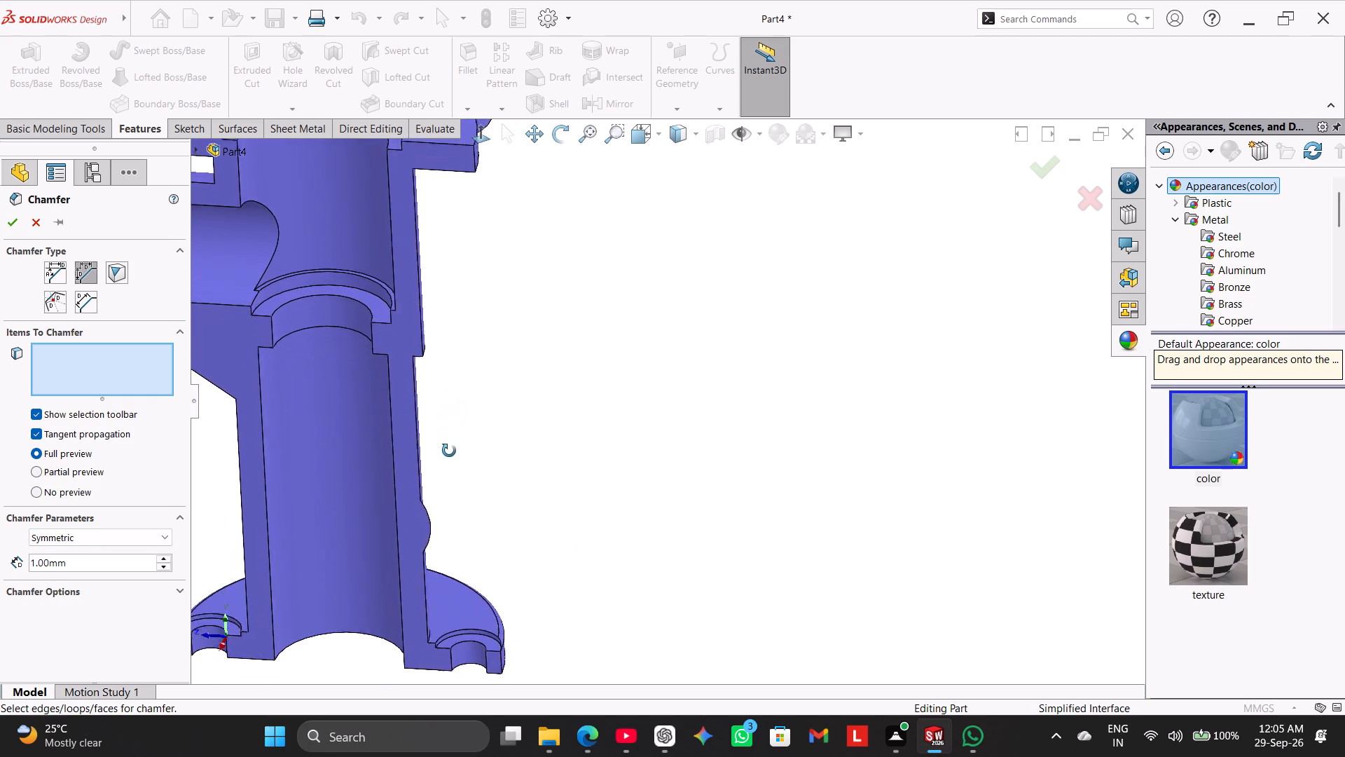
pyautogui.moveTo(449, 451); pyautogui.dragTo(530, 420, button='middle')
pyautogui.moveTo(493, 438); pyautogui.dragTo(508, 365, button='middle')
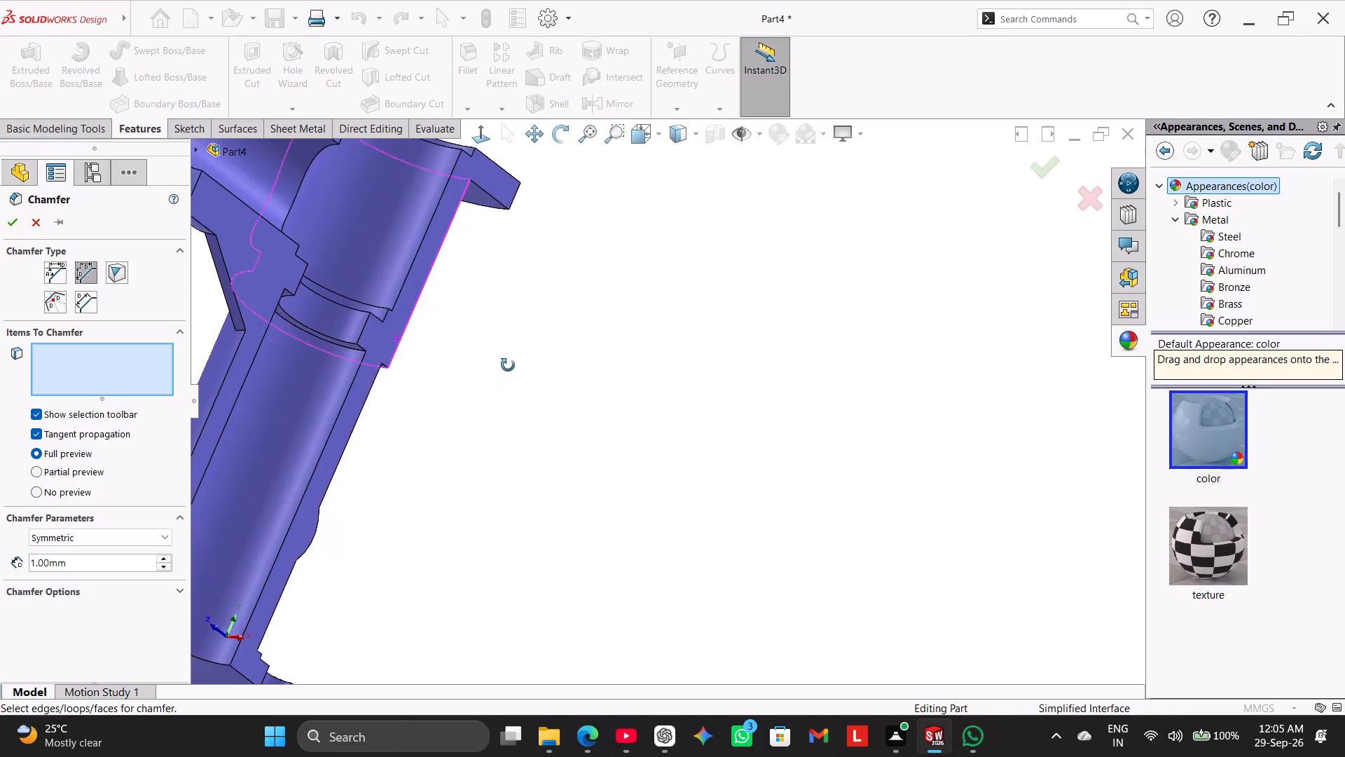
pyautogui.moveTo(508, 365); pyautogui.dragTo(511, 360, button='middle')
pyautogui.moveTo(458, 400); pyautogui.dragTo(482, 348, button='middle')
pyautogui.click(373, 336)
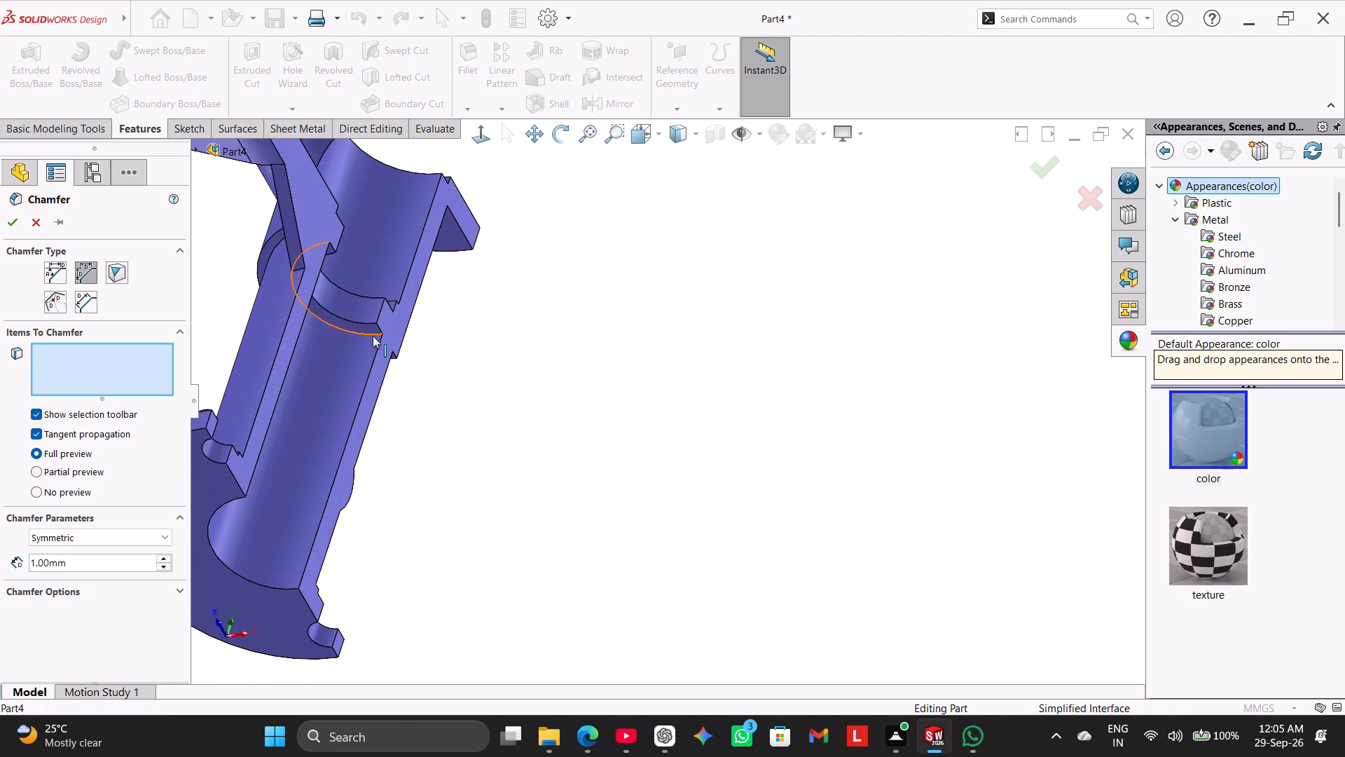
# Add the upper edge of the central bore's narrow neck to the 1 mm chamfer and apply it.
pyautogui.moveTo(482, 366); pyautogui.dragTo(400, 418, button='middle')
pyautogui.scroll(2, 403, 430)
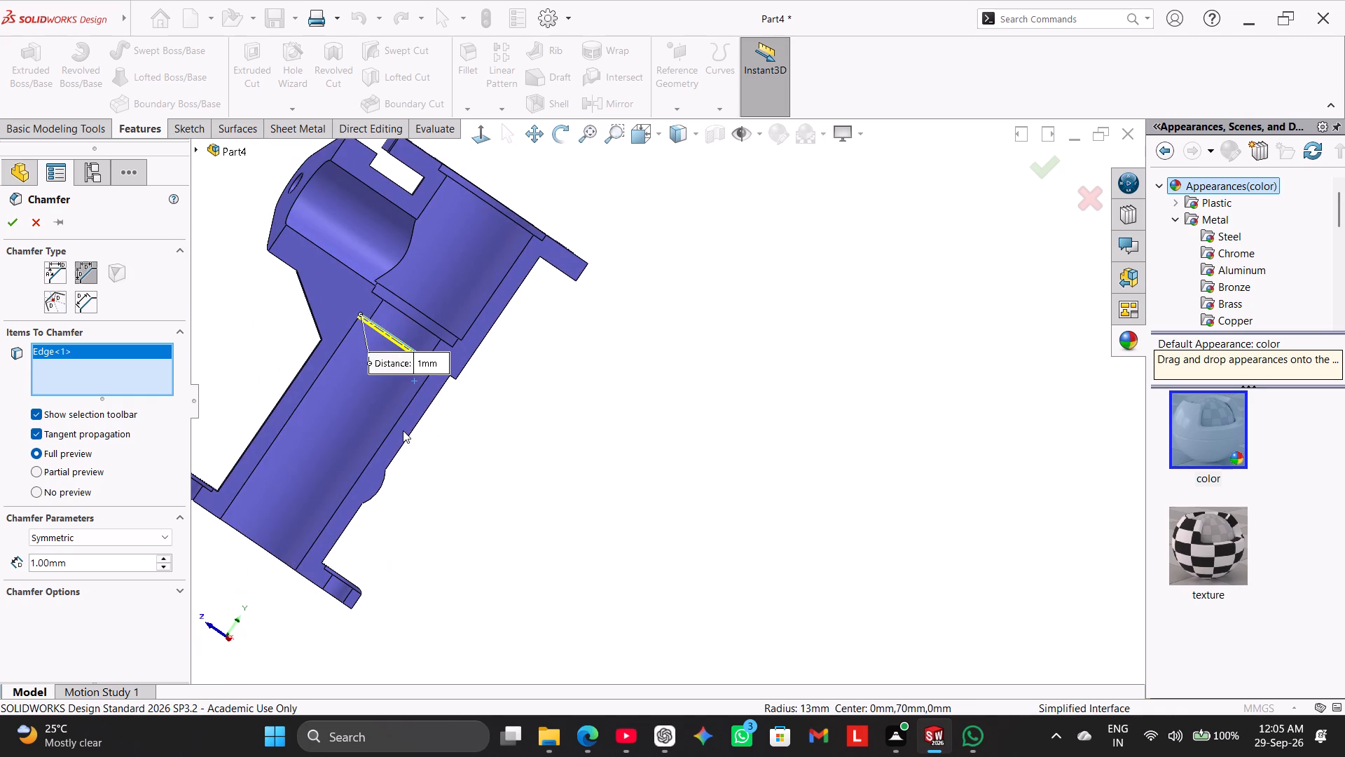
pyautogui.moveTo(529, 438); pyautogui.dragTo(516, 424, button='middle')
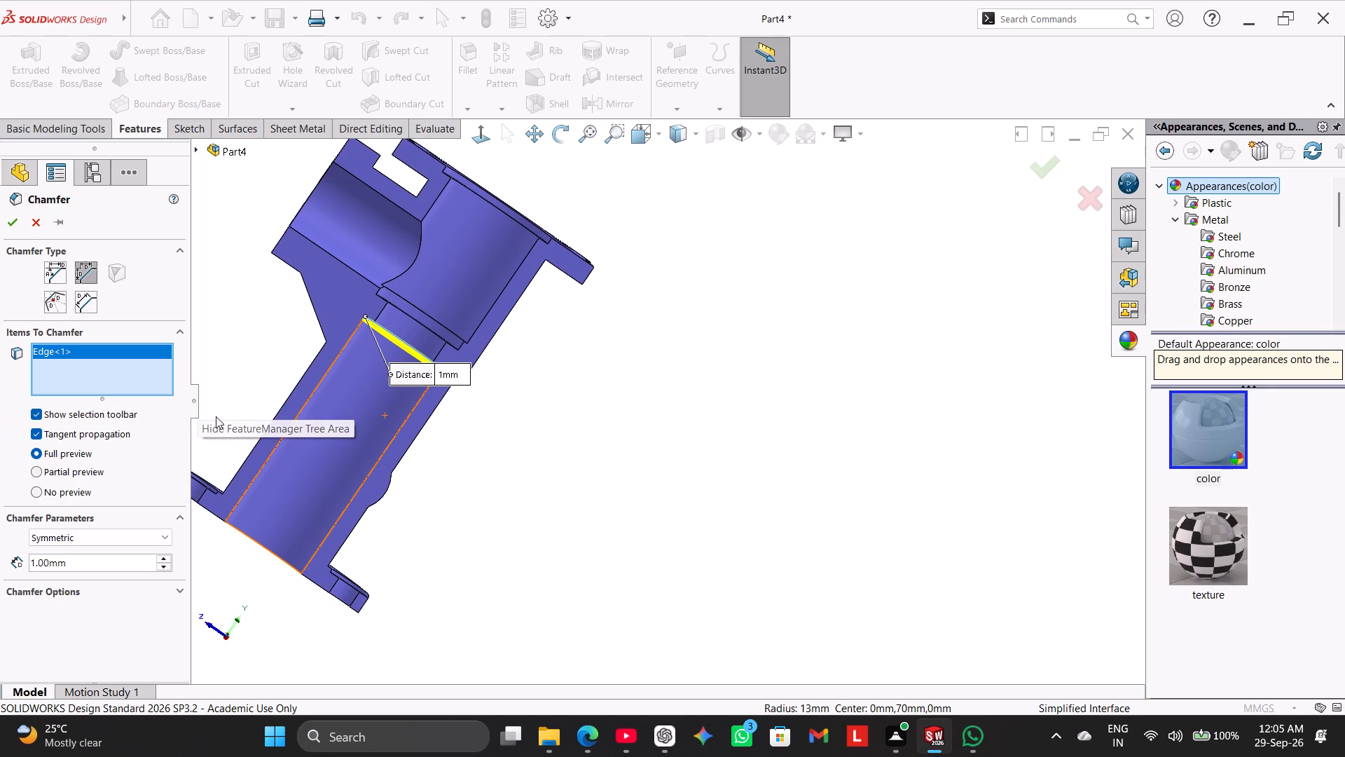
pyautogui.moveTo(537, 425); pyautogui.dragTo(570, 353, button='middle')
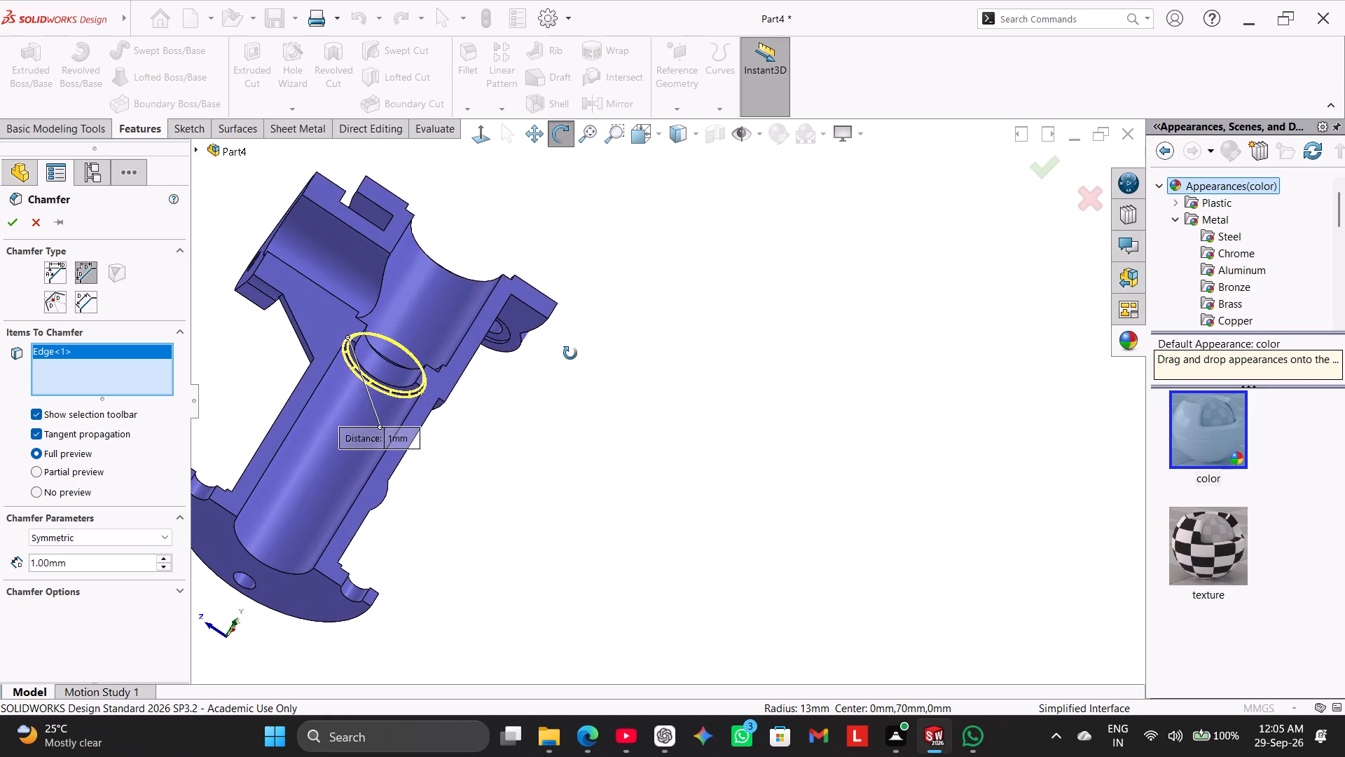
pyautogui.moveTo(570, 353); pyautogui.dragTo(541, 554, button='middle')
pyautogui.scroll(1, 536, 531)
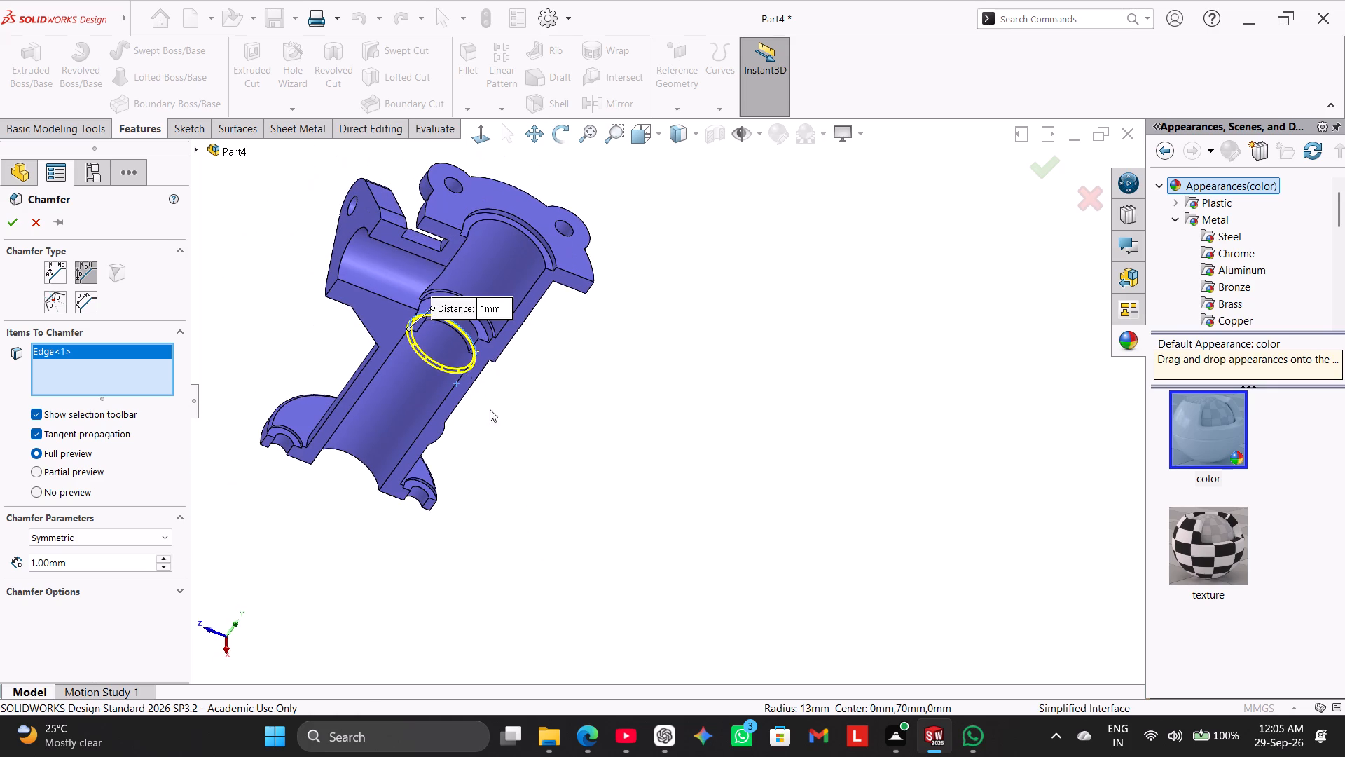
pyautogui.click(477, 334)
pyautogui.moveTo(539, 461); pyautogui.dragTo(523, 437, button='middle')
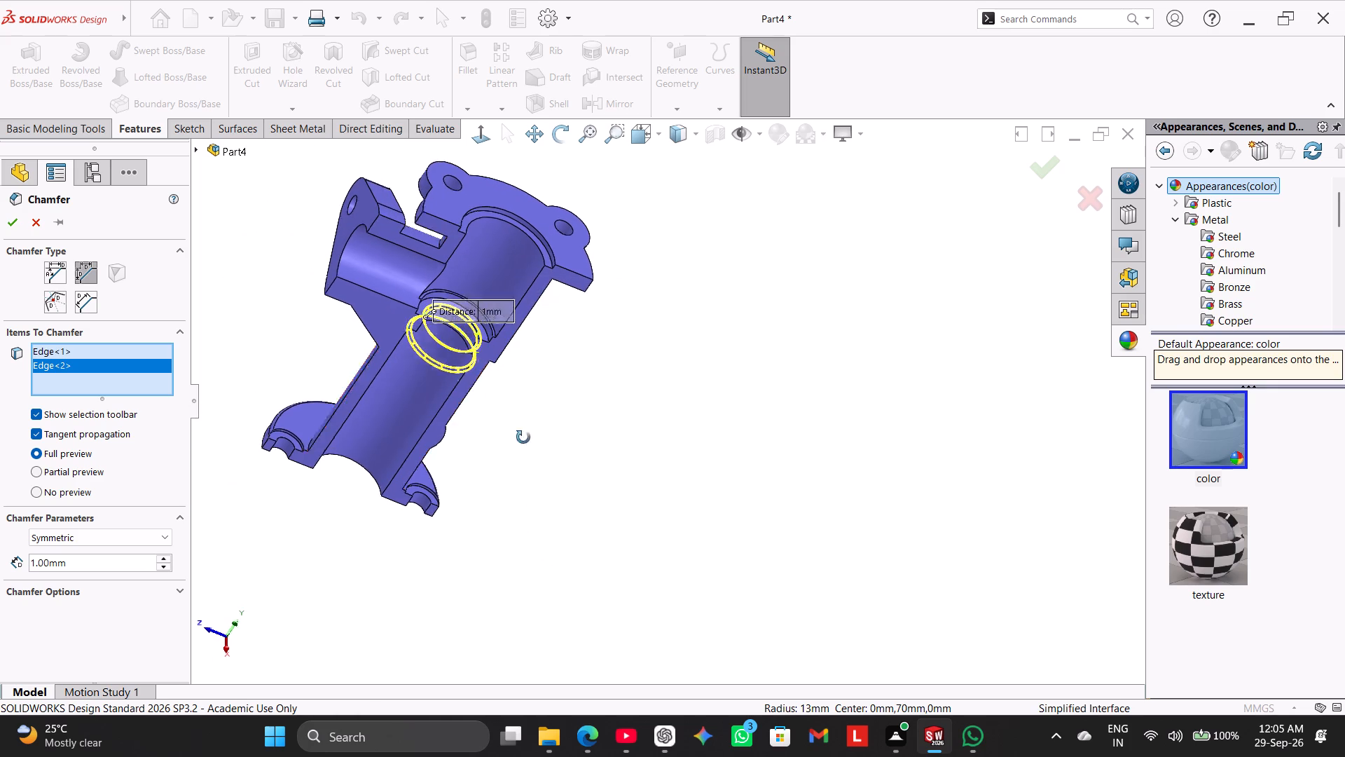
pyautogui.moveTo(523, 437); pyautogui.dragTo(509, 423, button='middle')
pyautogui.click(19, 222)
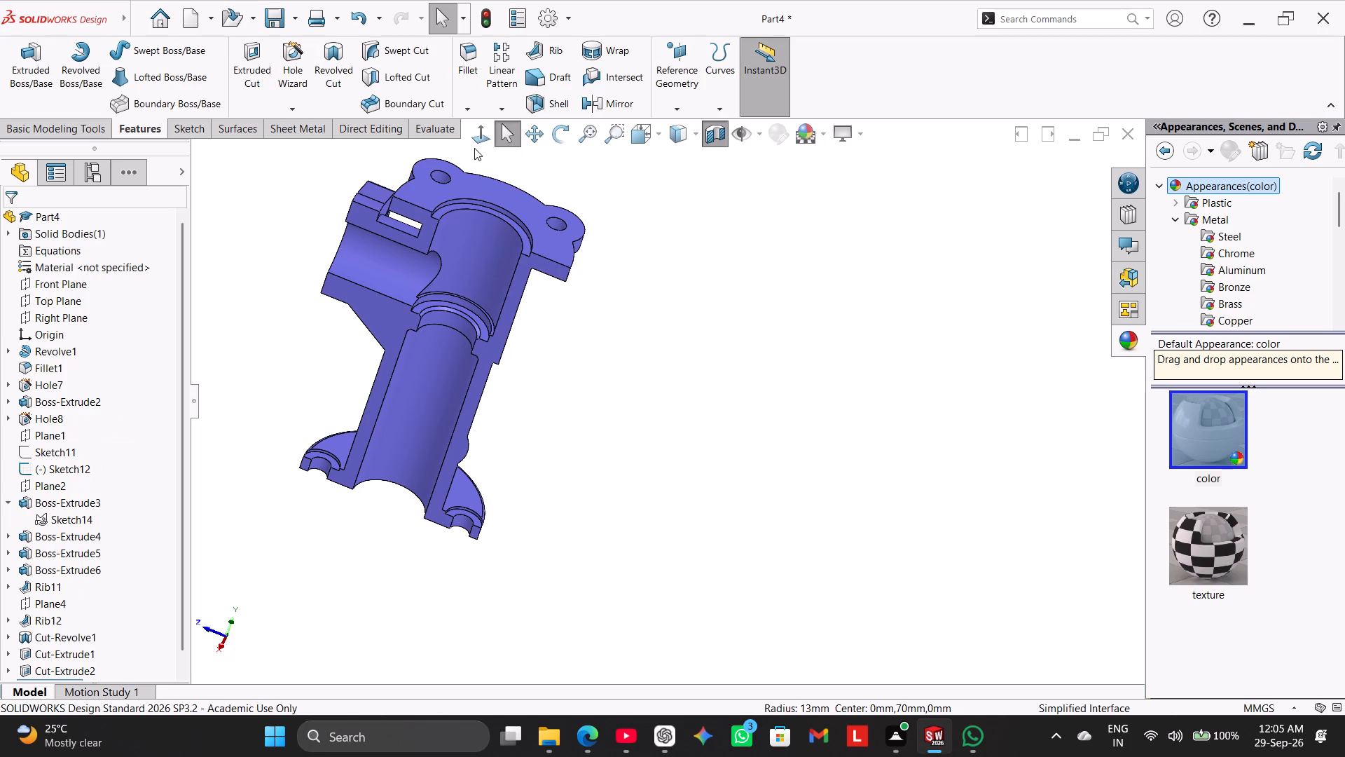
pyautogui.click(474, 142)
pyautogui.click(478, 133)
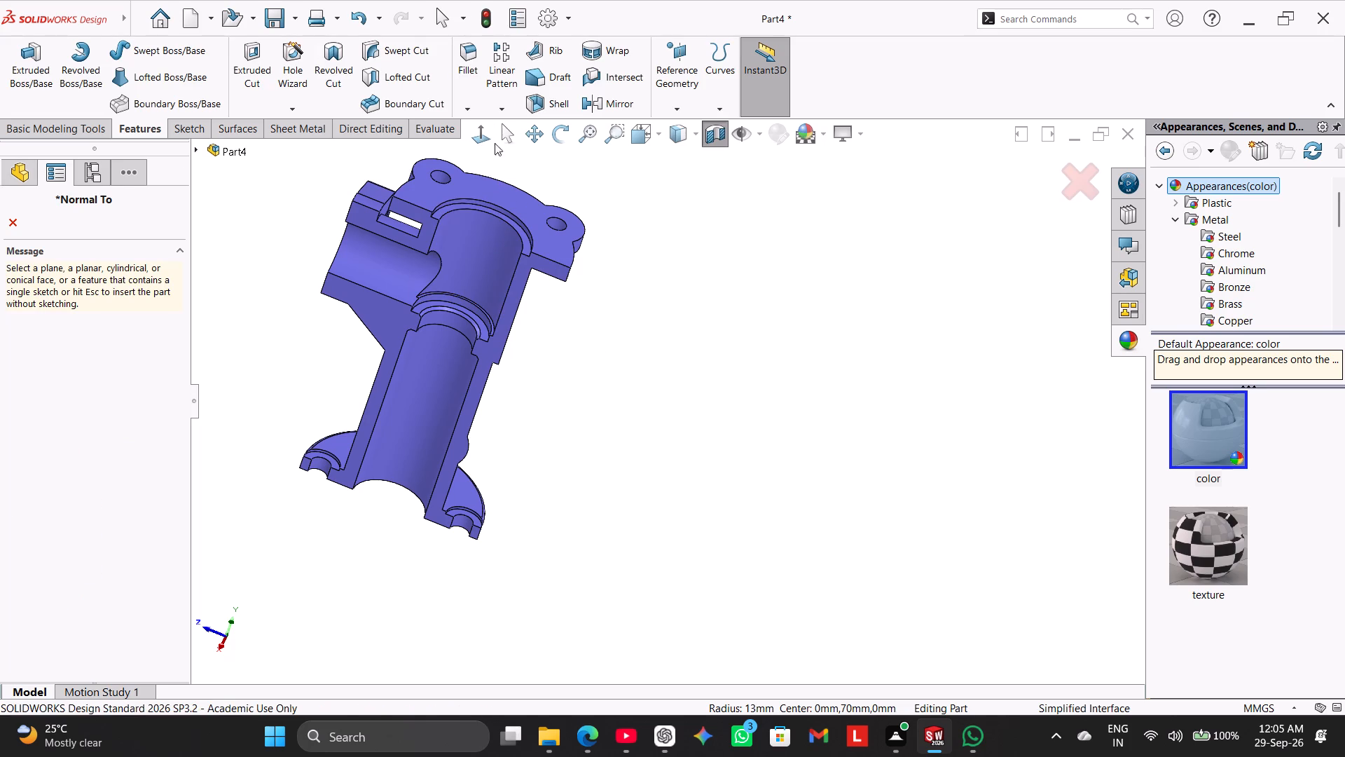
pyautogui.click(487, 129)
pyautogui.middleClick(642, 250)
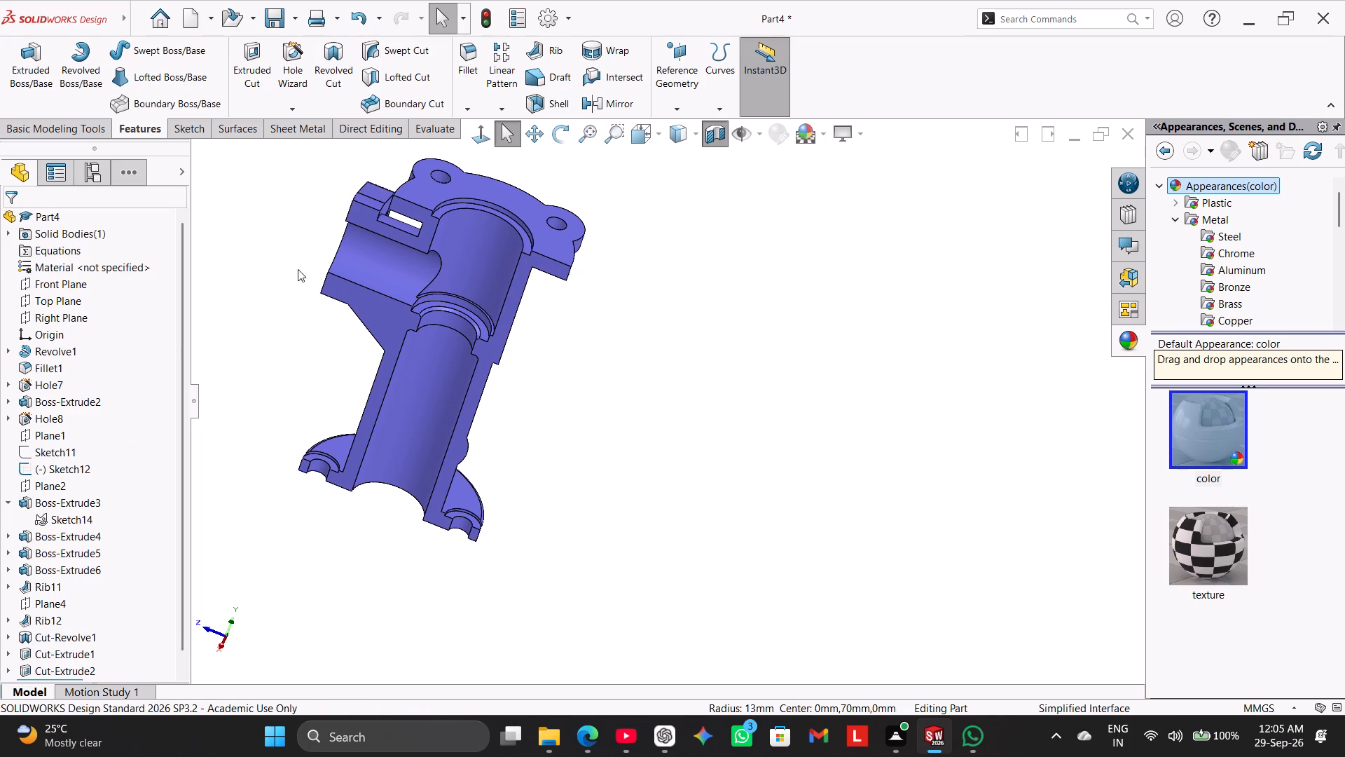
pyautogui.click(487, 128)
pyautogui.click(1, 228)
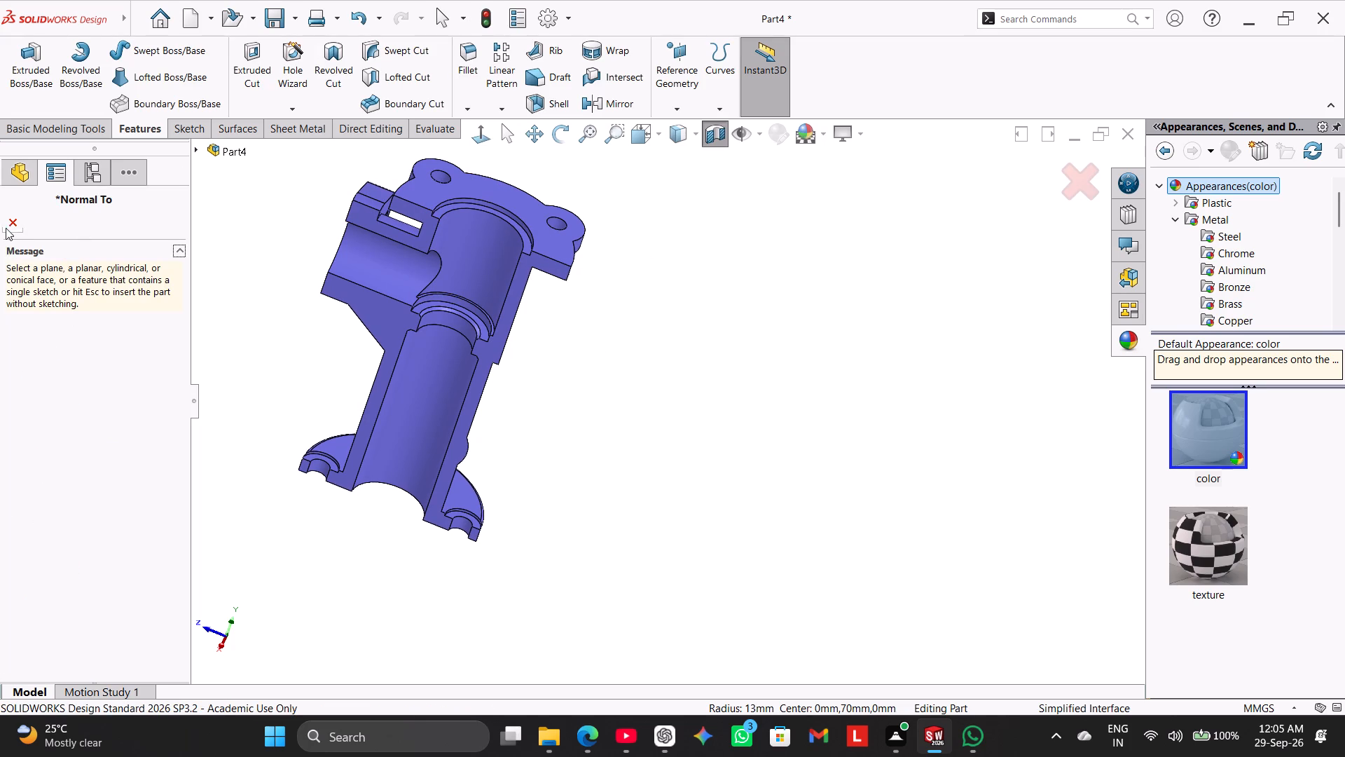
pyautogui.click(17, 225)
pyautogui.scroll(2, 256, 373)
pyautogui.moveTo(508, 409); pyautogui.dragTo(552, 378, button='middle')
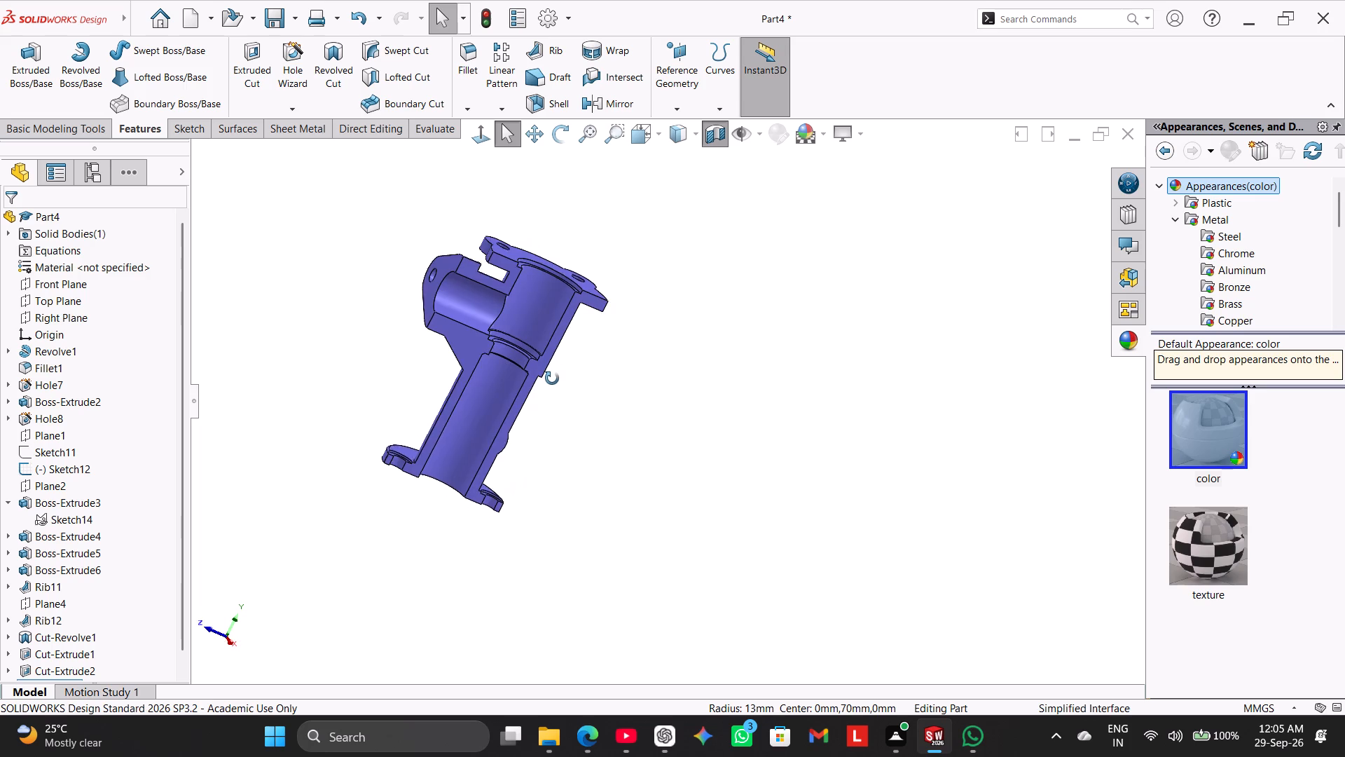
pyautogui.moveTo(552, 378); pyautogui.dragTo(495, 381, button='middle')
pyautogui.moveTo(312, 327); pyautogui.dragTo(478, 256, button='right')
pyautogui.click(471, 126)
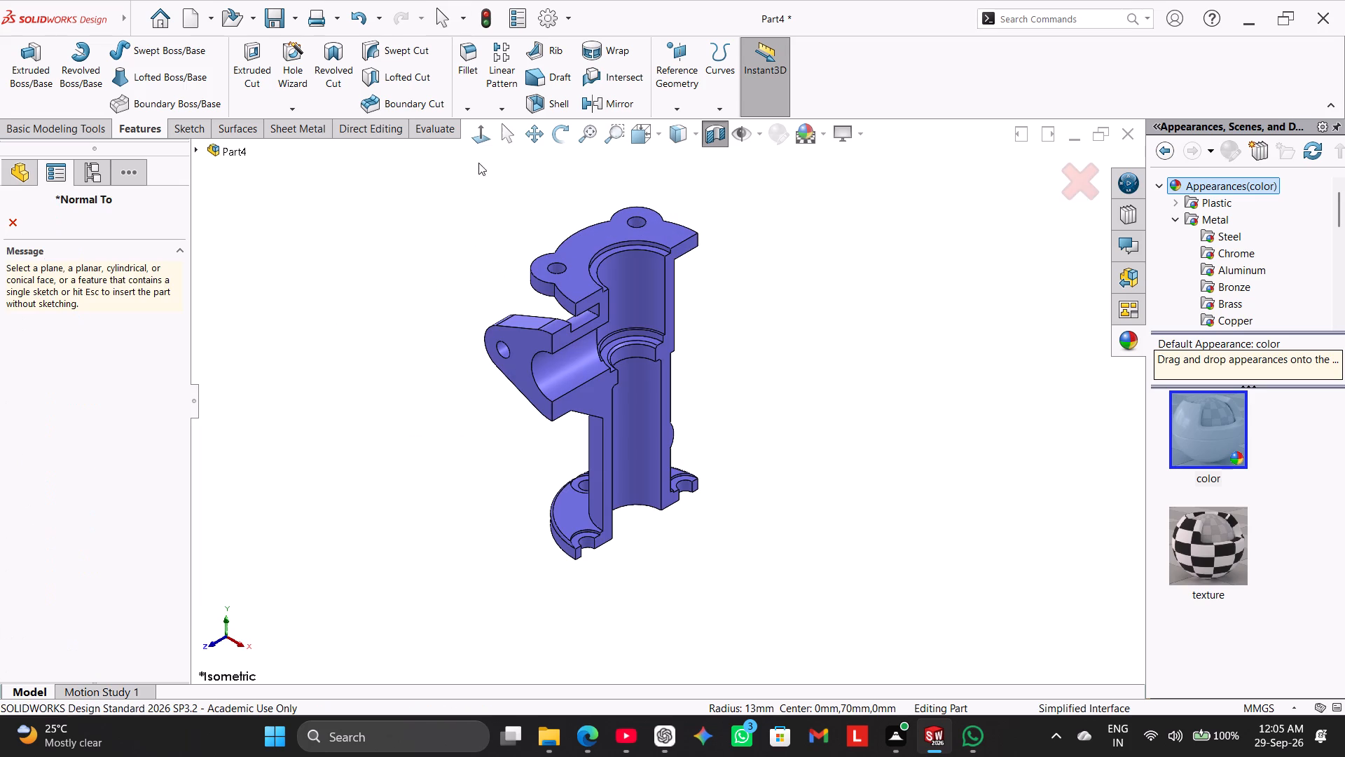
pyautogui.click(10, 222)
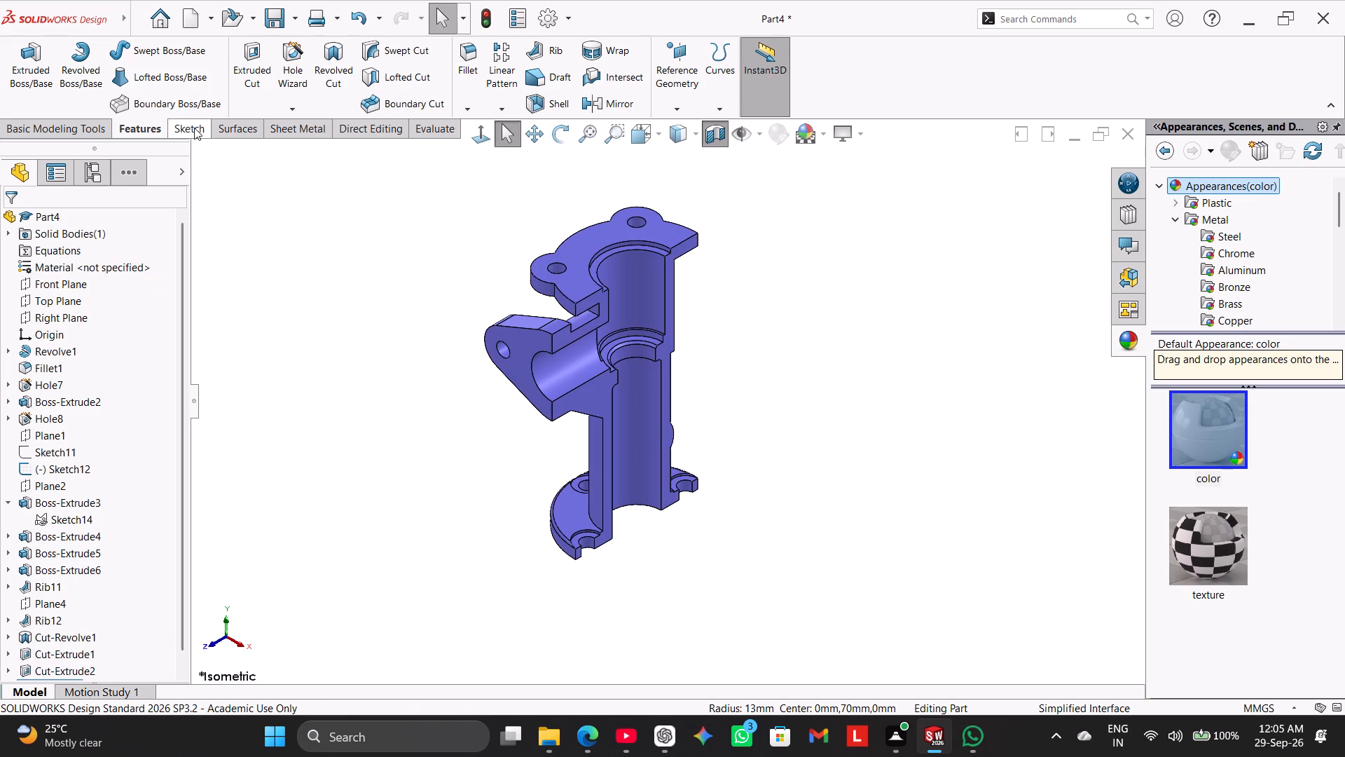
# Section the whole body again on the Right Plane and examine the chamfered neck edges square to the section.
pyautogui.click(193, 127)
pyautogui.click(712, 142)
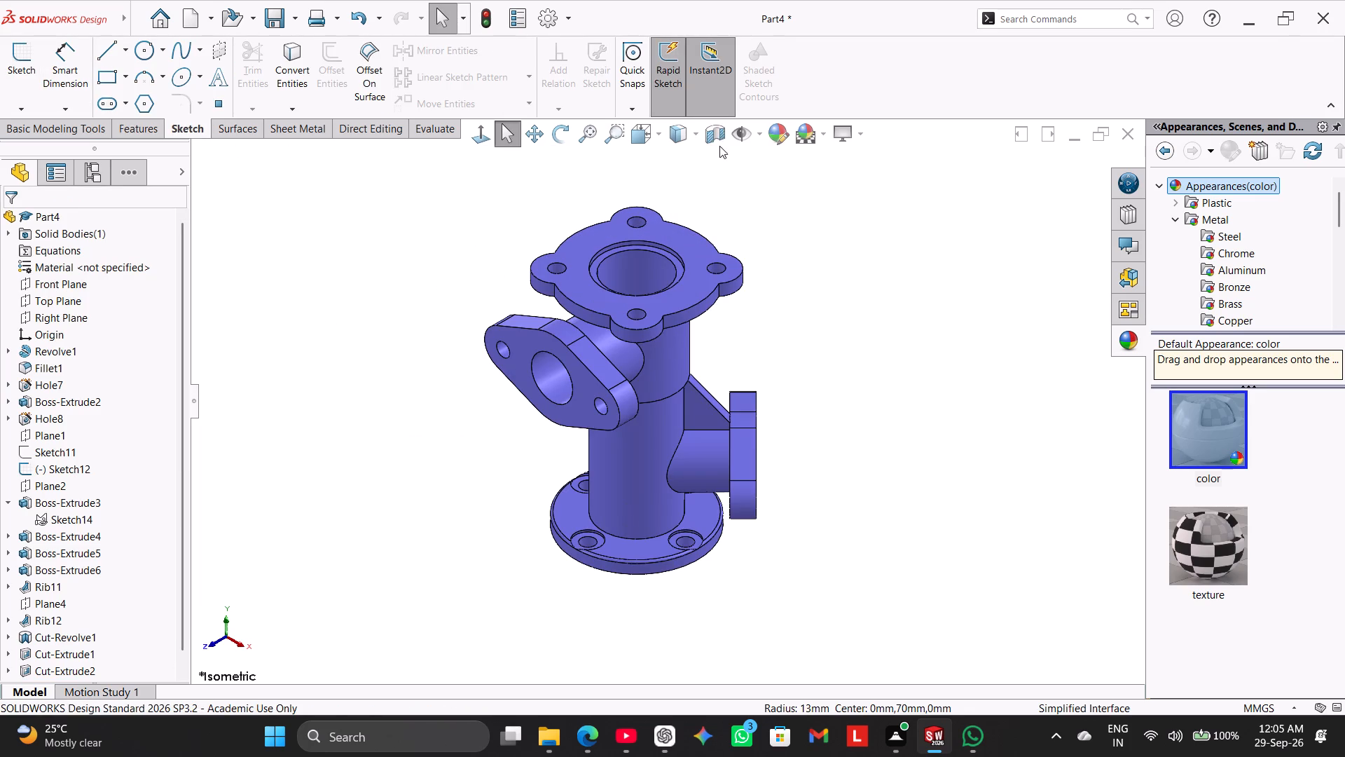
pyautogui.click(719, 126)
pyautogui.click(484, 132)
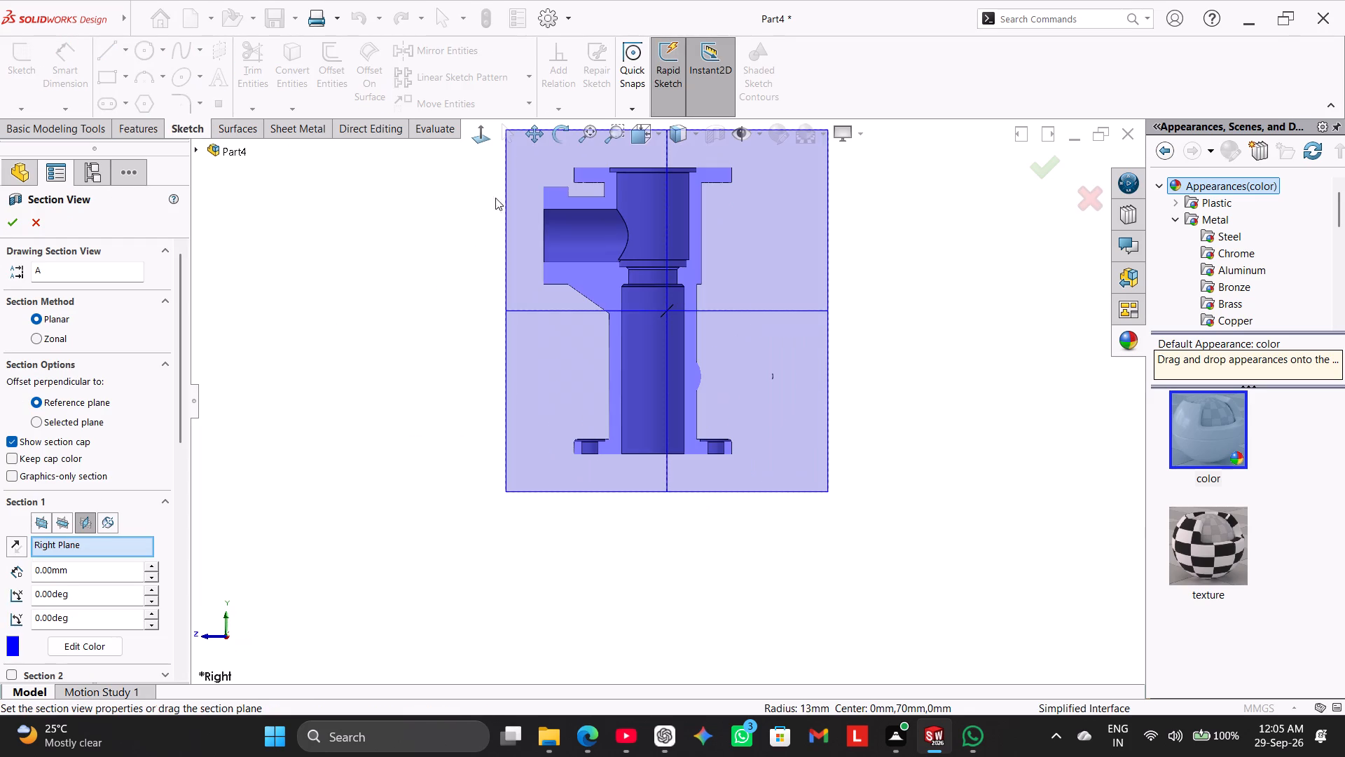
pyautogui.click(4, 223)
pyautogui.click(333, 277)
pyautogui.scroll(-3, 754, 272)
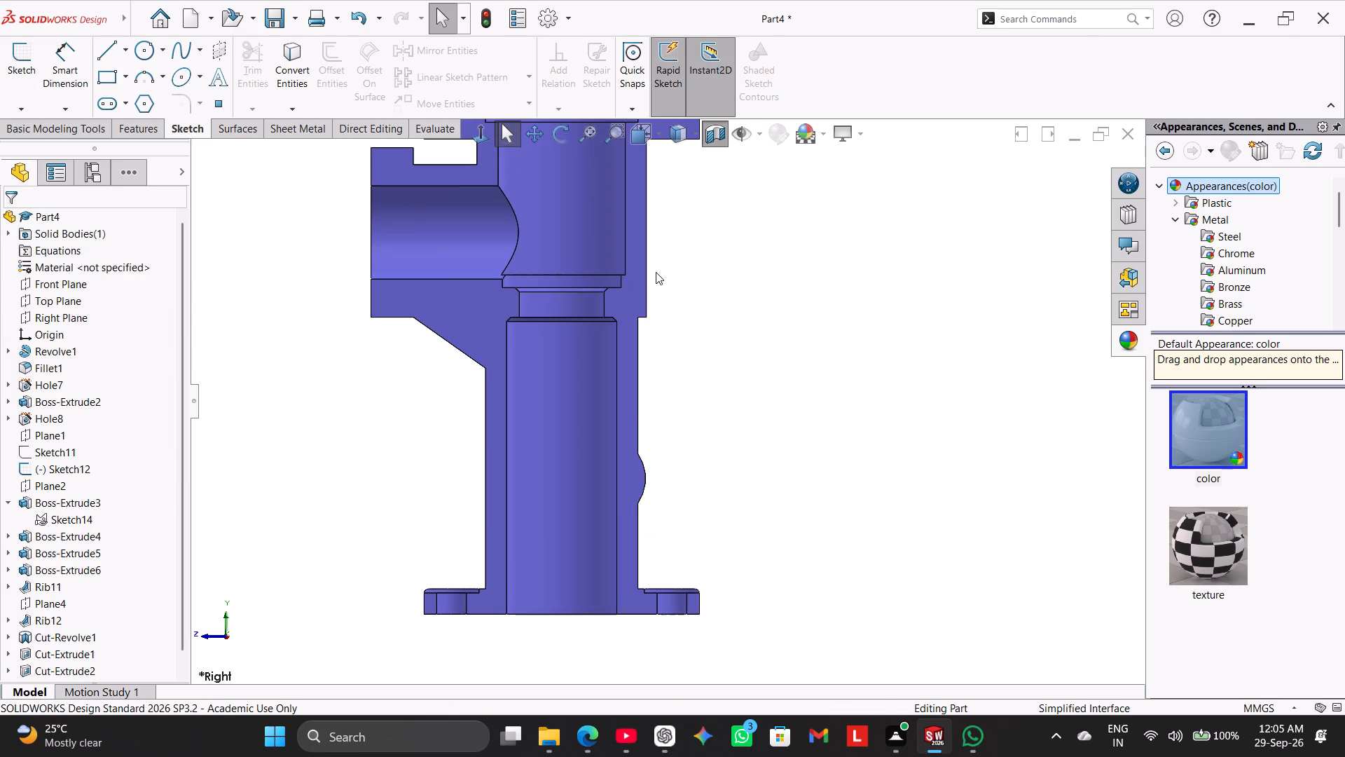
pyautogui.scroll(-3, 619, 271)
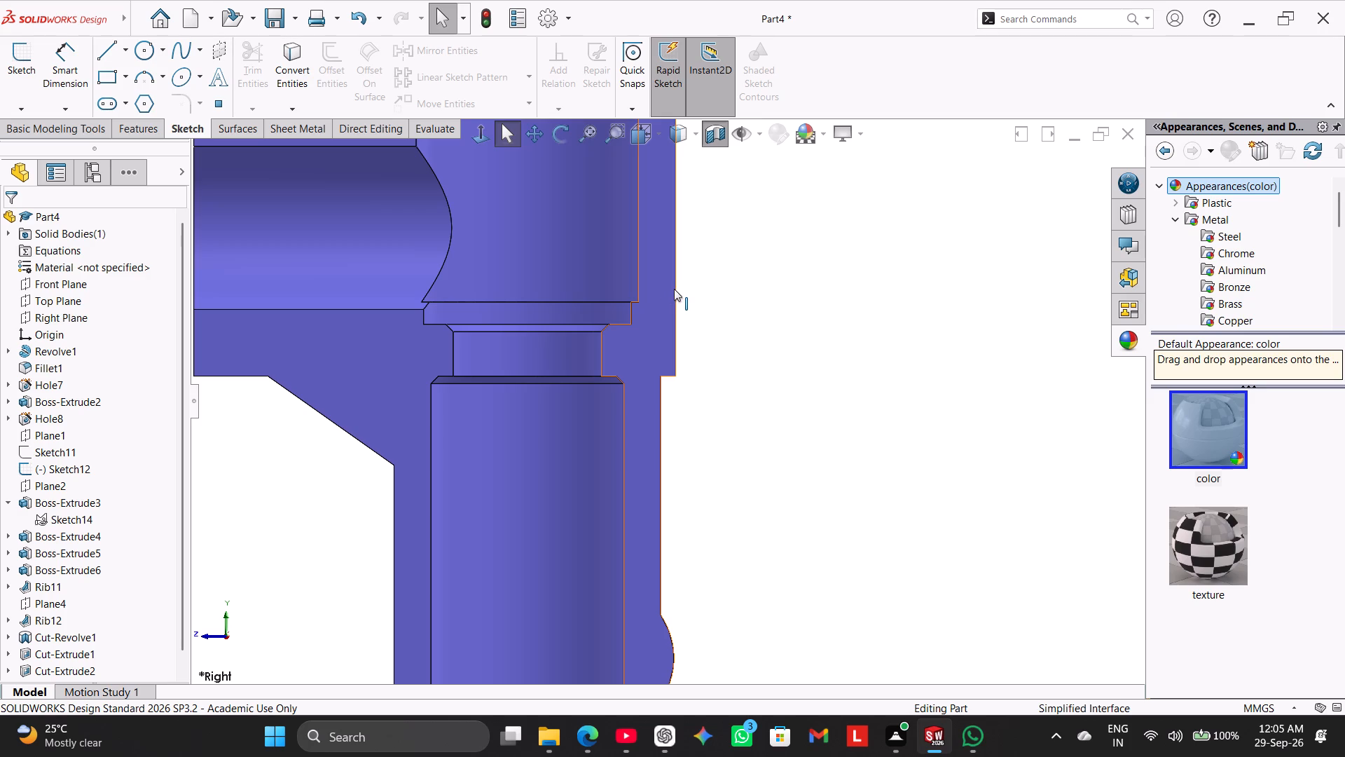
pyautogui.scroll(4, 674, 289)
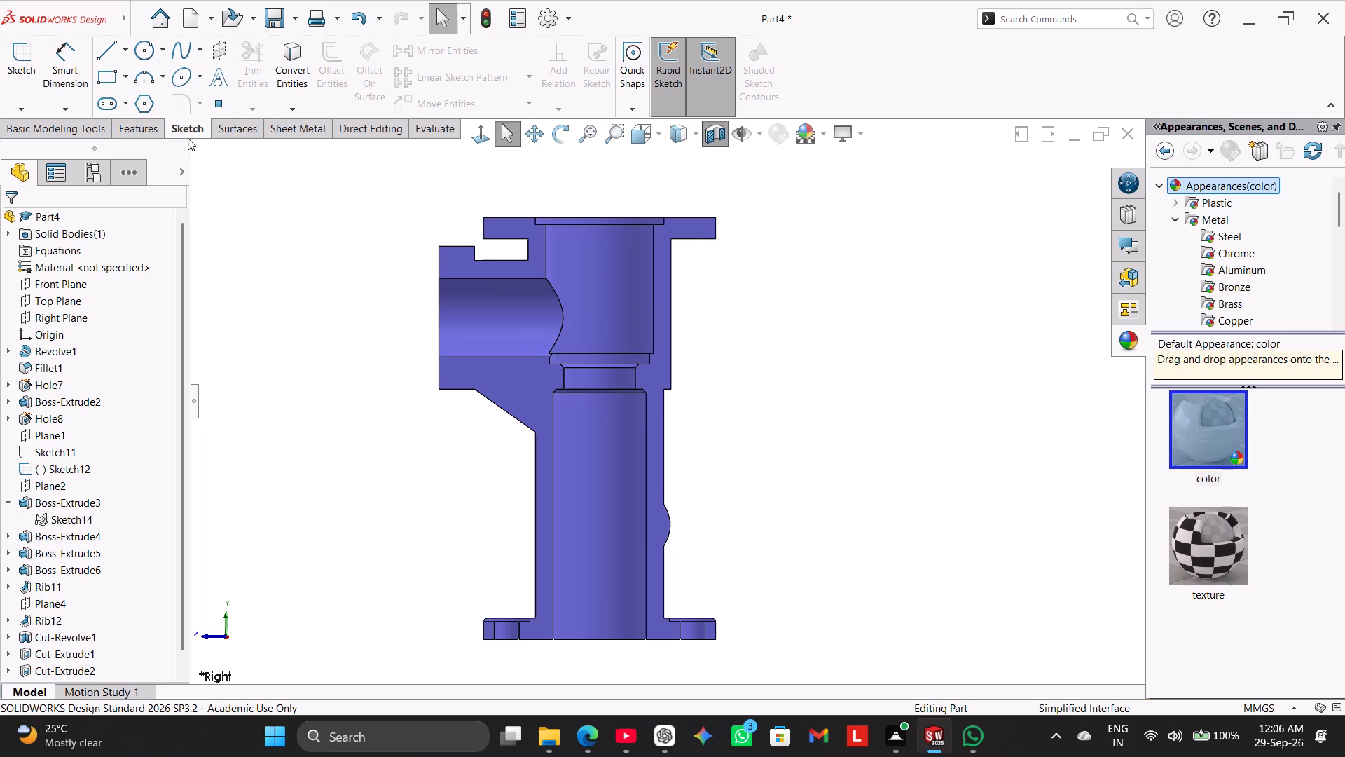
# Set up a symmetric 1.5 mm Chamfer for the internal bore edges.
pyautogui.moveTo(144, 124); pyautogui.dragTo(153, 126)
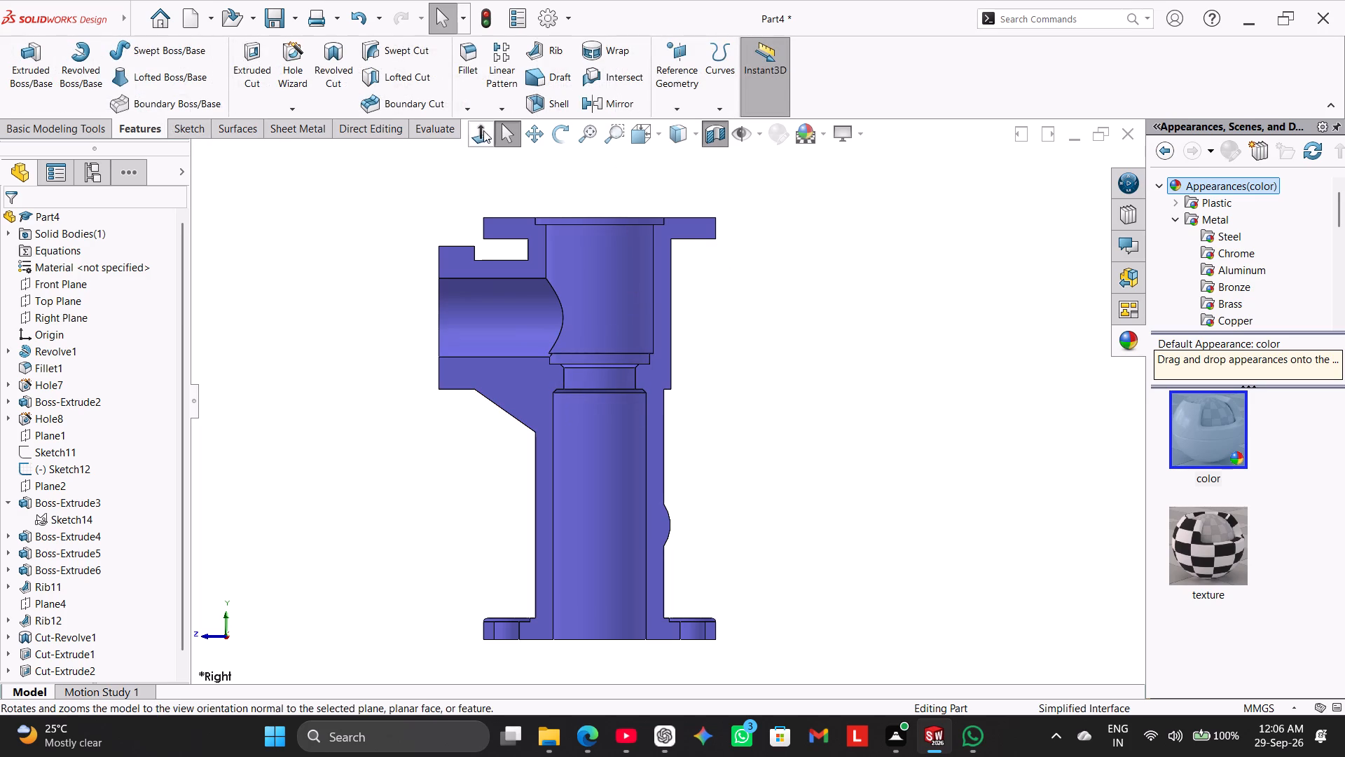
pyautogui.click(478, 113)
pyautogui.click(485, 138)
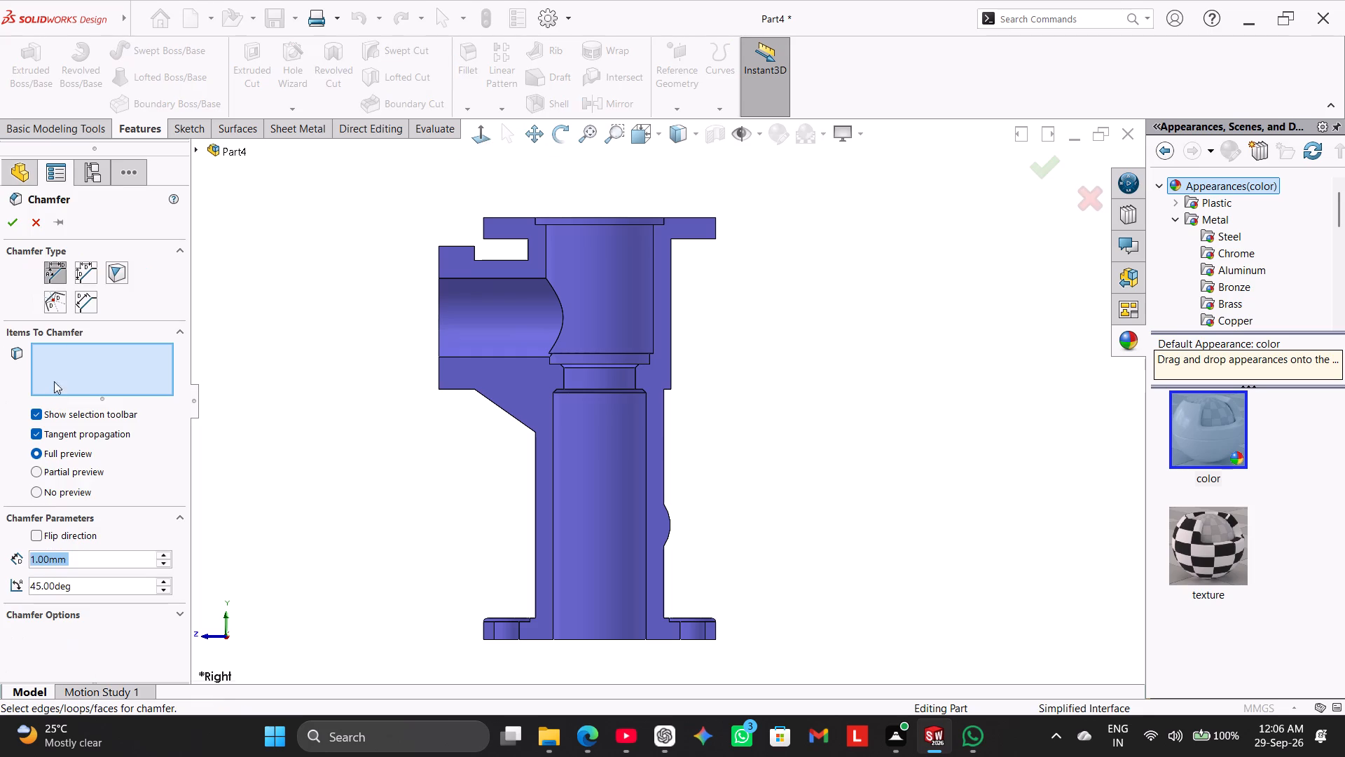
pyautogui.click(91, 271)
pyautogui.doubleClick(76, 561)
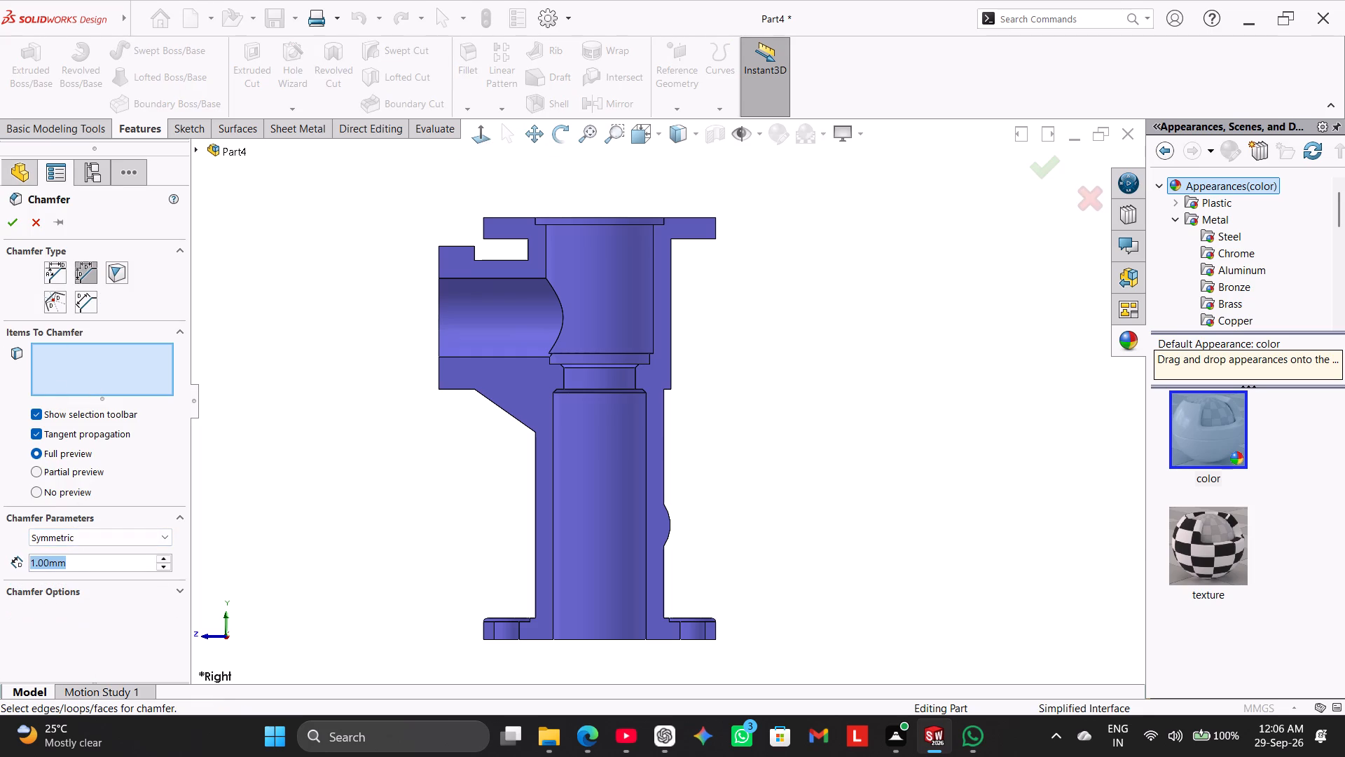
pyautogui.write('1.5')
pyautogui.press('Return')
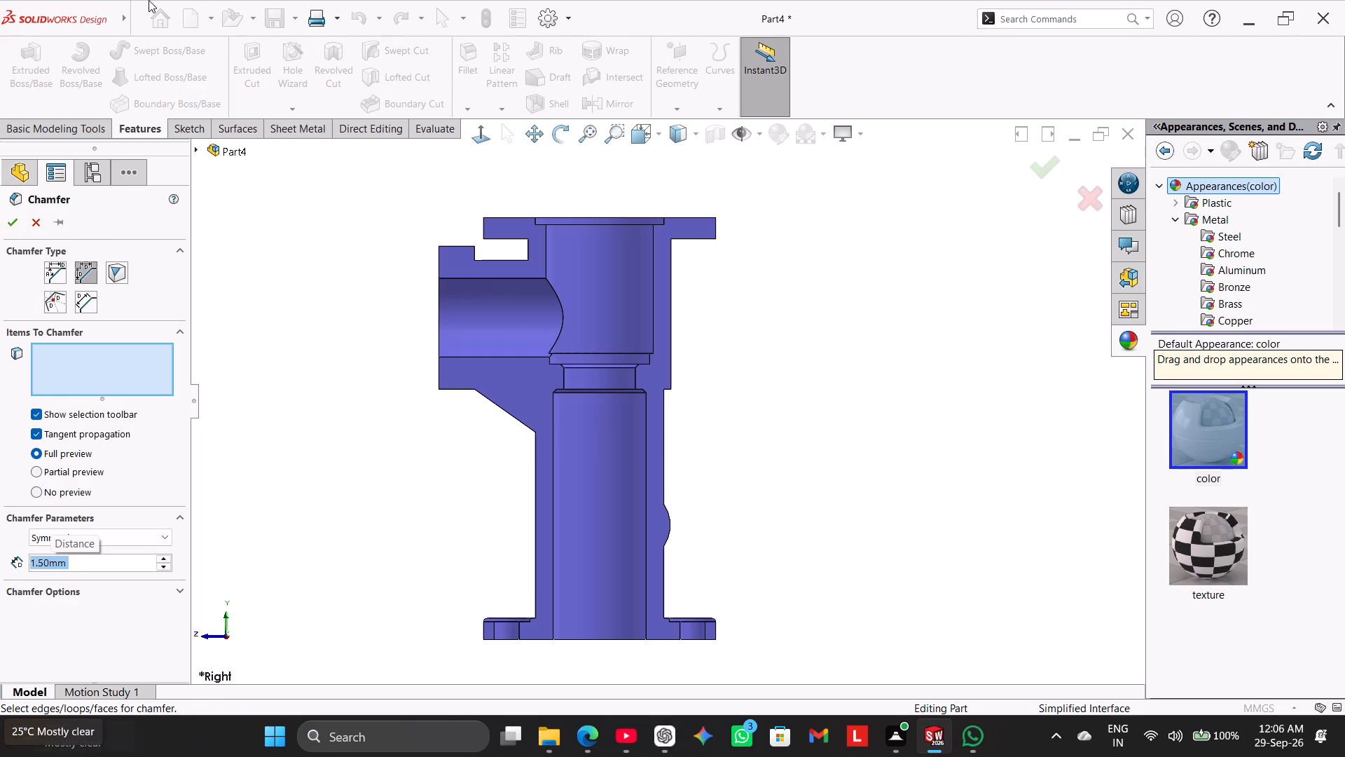
pyautogui.click(314, 355)
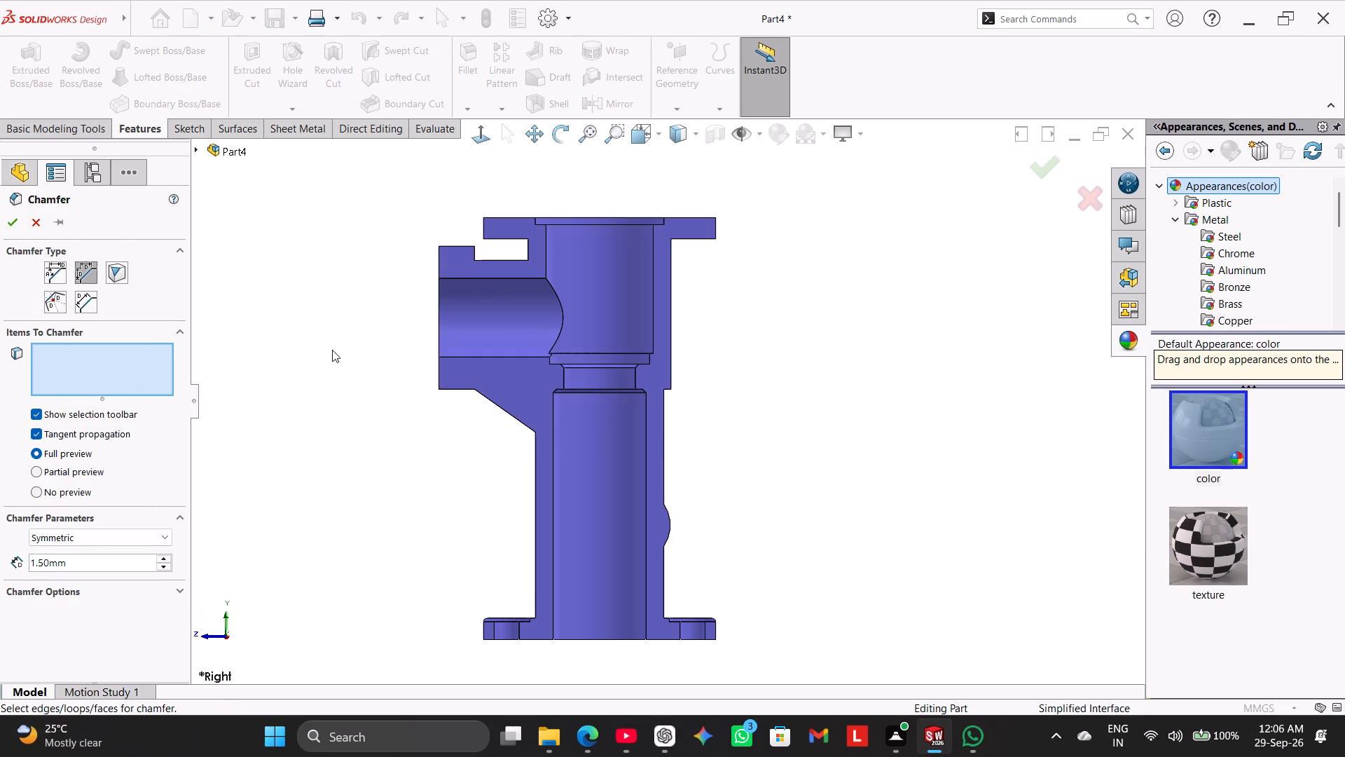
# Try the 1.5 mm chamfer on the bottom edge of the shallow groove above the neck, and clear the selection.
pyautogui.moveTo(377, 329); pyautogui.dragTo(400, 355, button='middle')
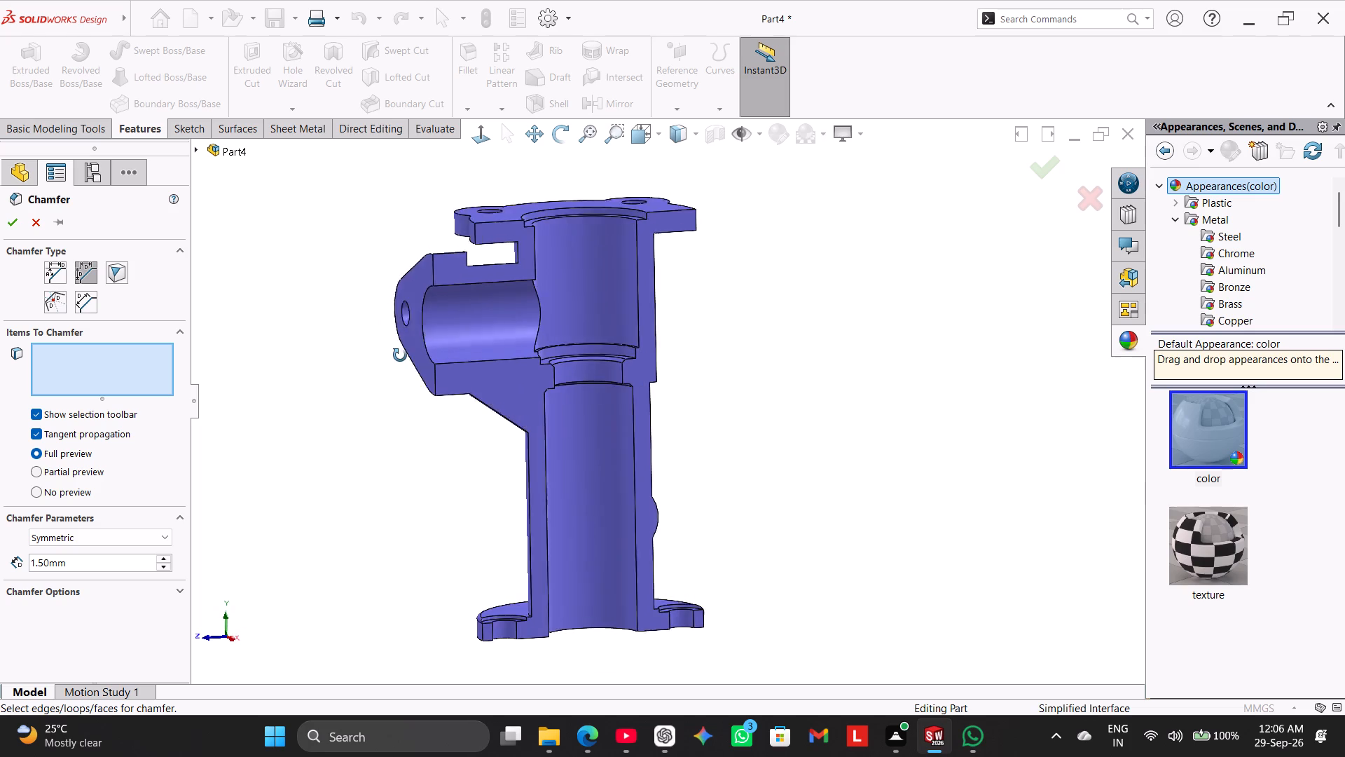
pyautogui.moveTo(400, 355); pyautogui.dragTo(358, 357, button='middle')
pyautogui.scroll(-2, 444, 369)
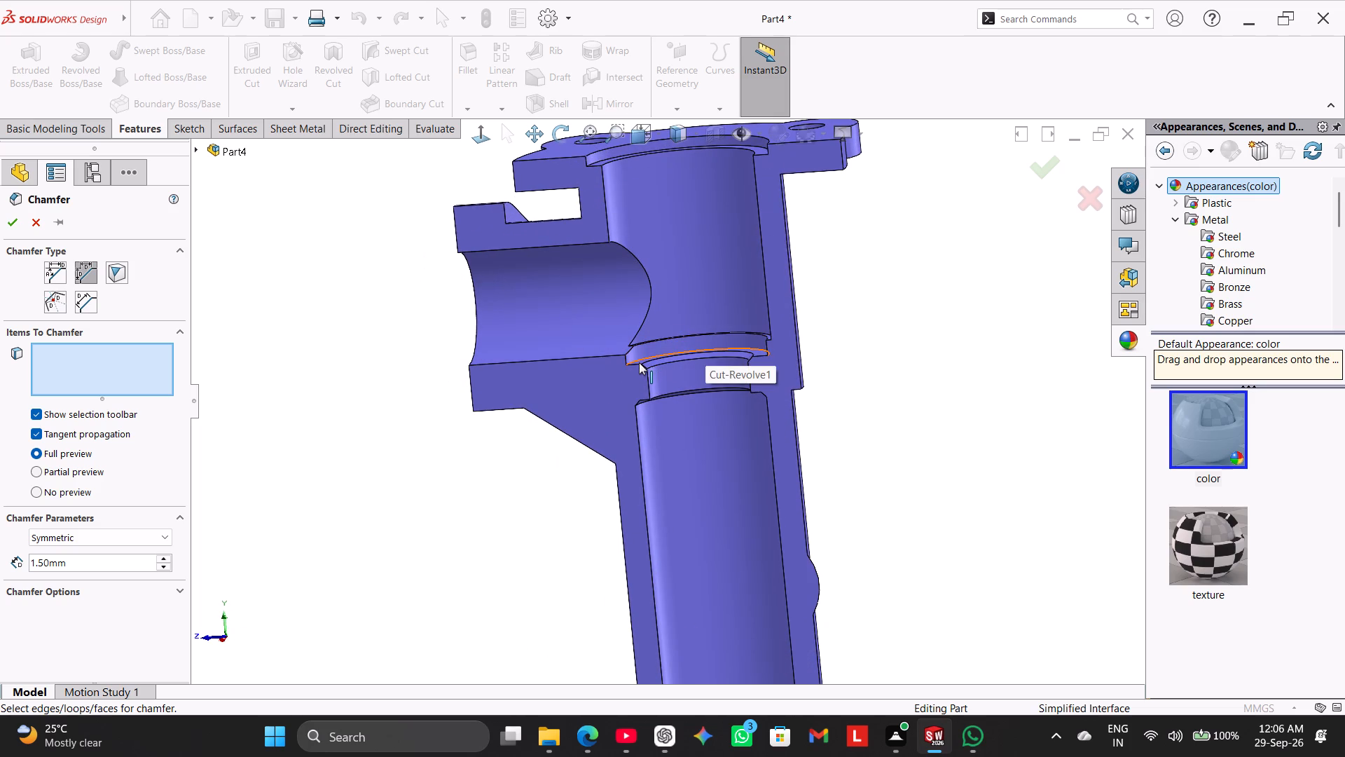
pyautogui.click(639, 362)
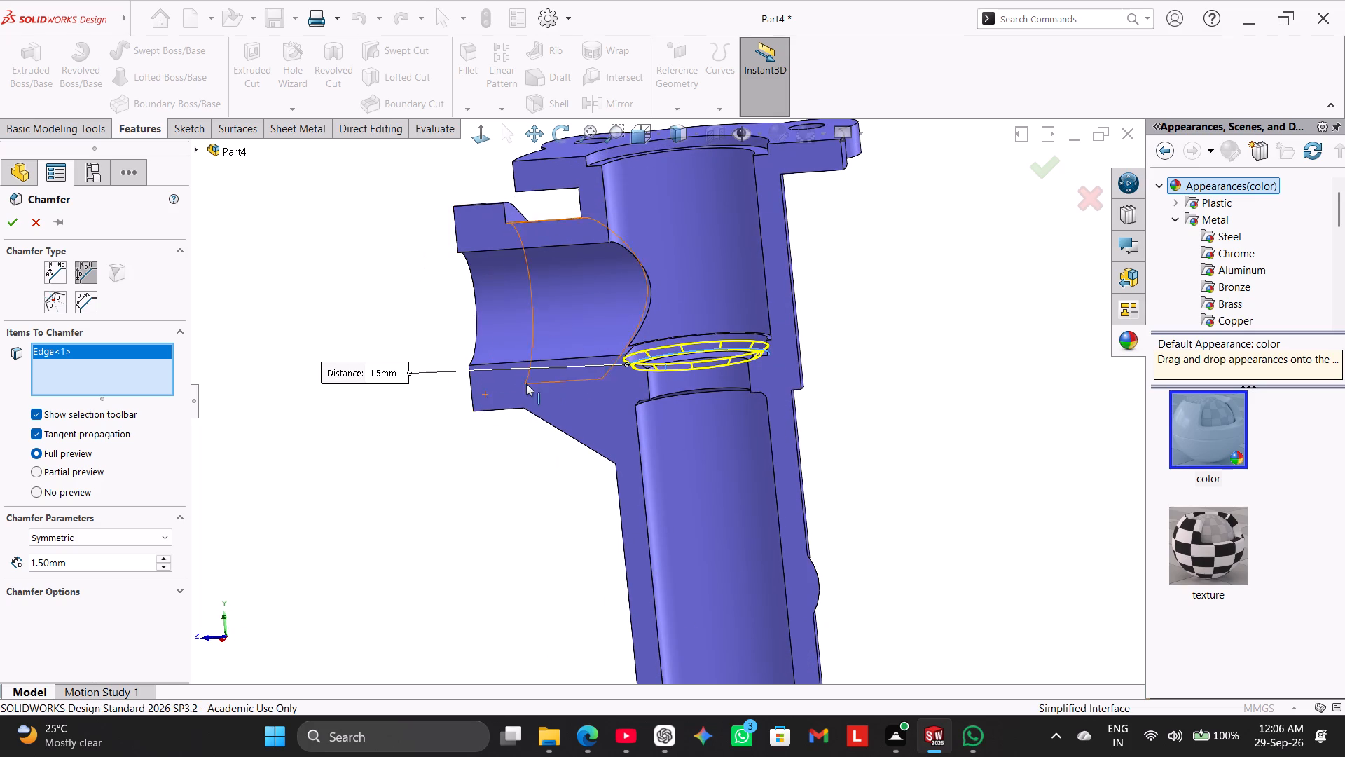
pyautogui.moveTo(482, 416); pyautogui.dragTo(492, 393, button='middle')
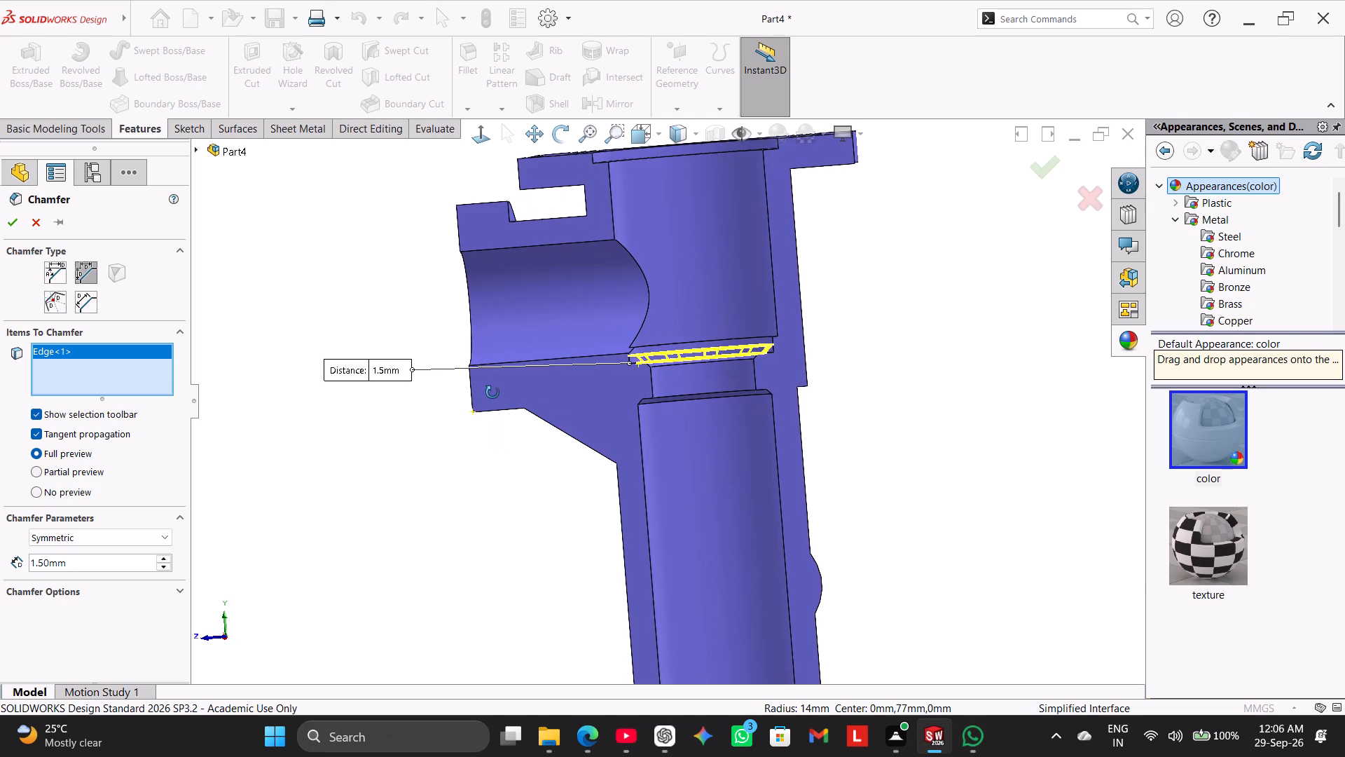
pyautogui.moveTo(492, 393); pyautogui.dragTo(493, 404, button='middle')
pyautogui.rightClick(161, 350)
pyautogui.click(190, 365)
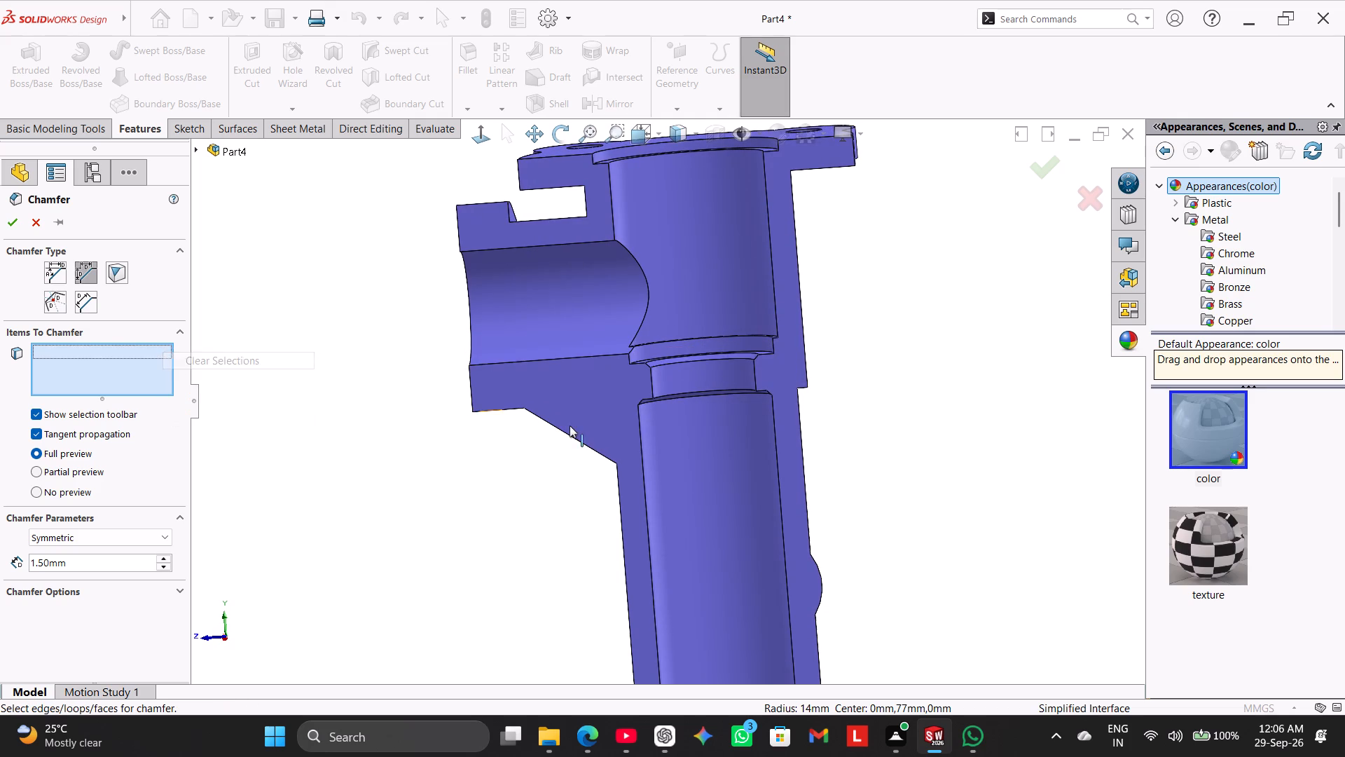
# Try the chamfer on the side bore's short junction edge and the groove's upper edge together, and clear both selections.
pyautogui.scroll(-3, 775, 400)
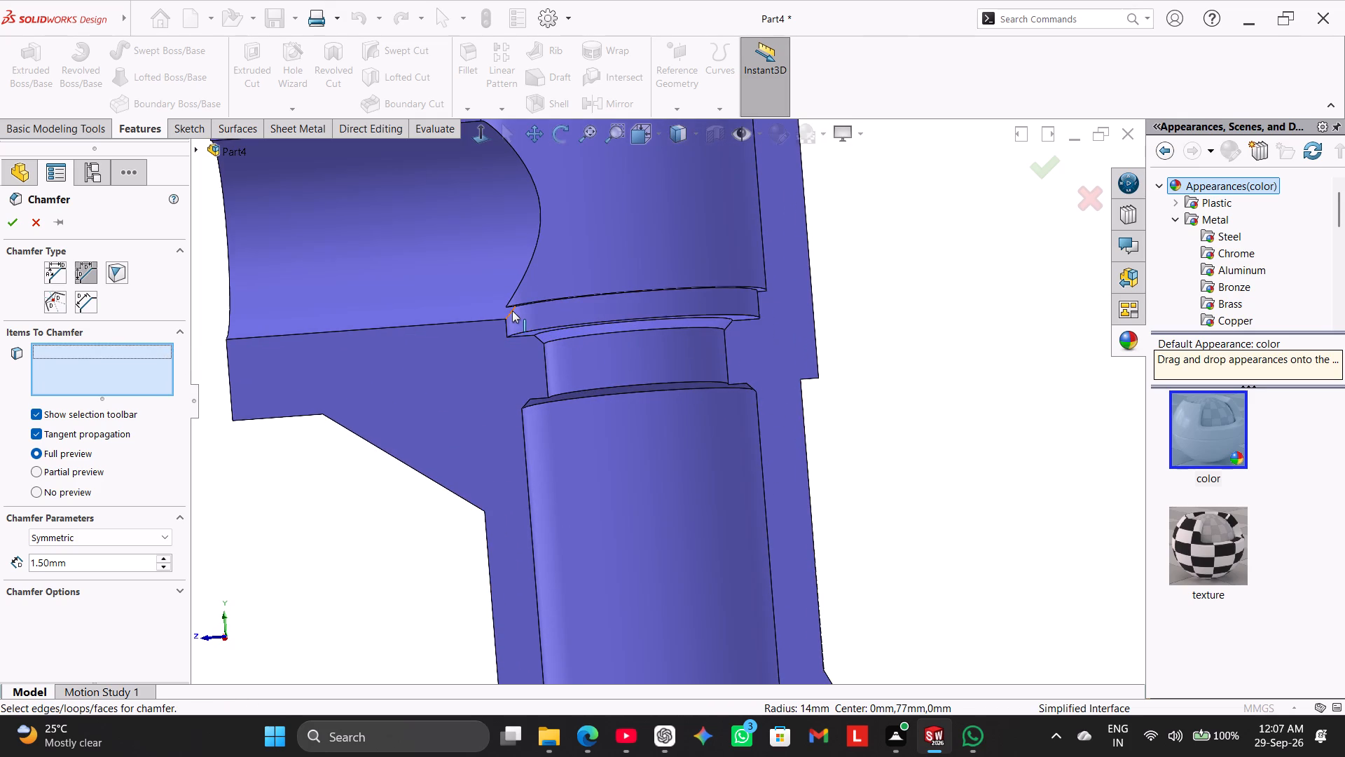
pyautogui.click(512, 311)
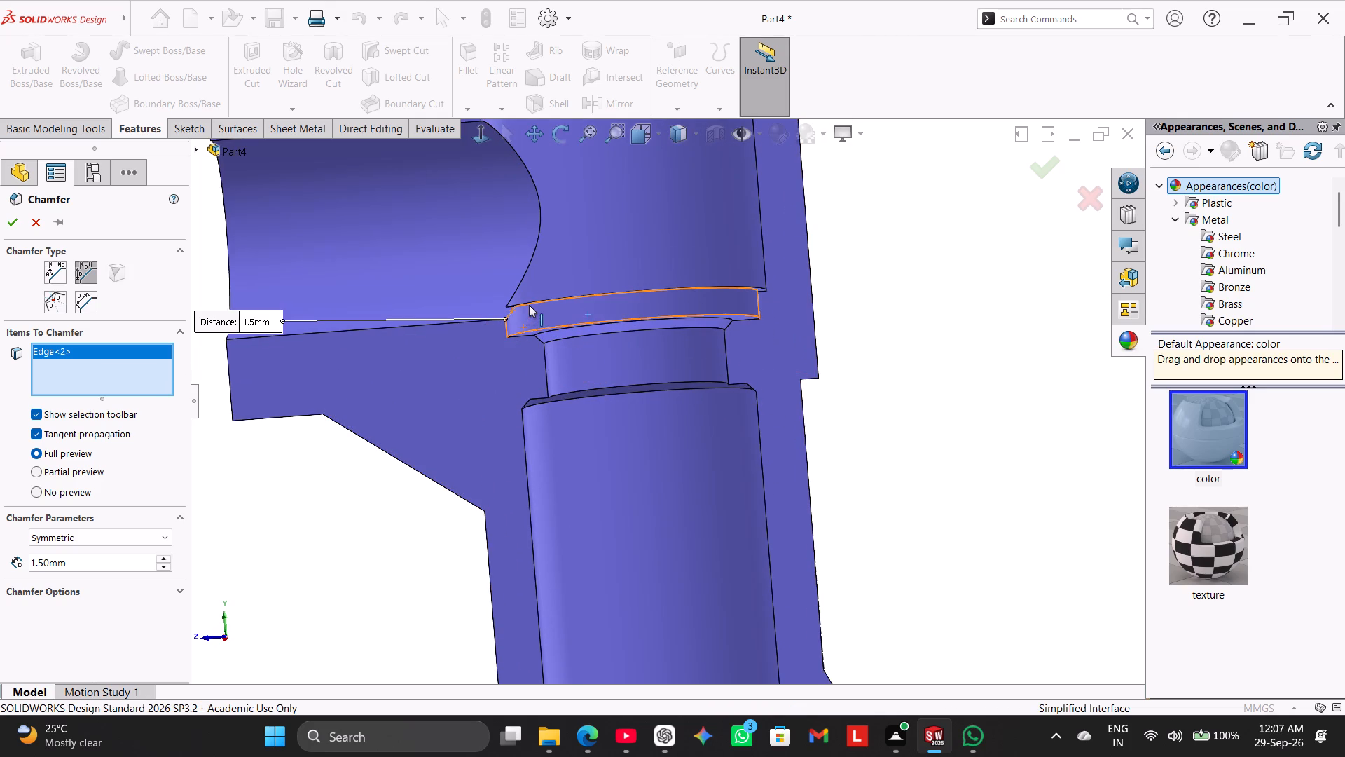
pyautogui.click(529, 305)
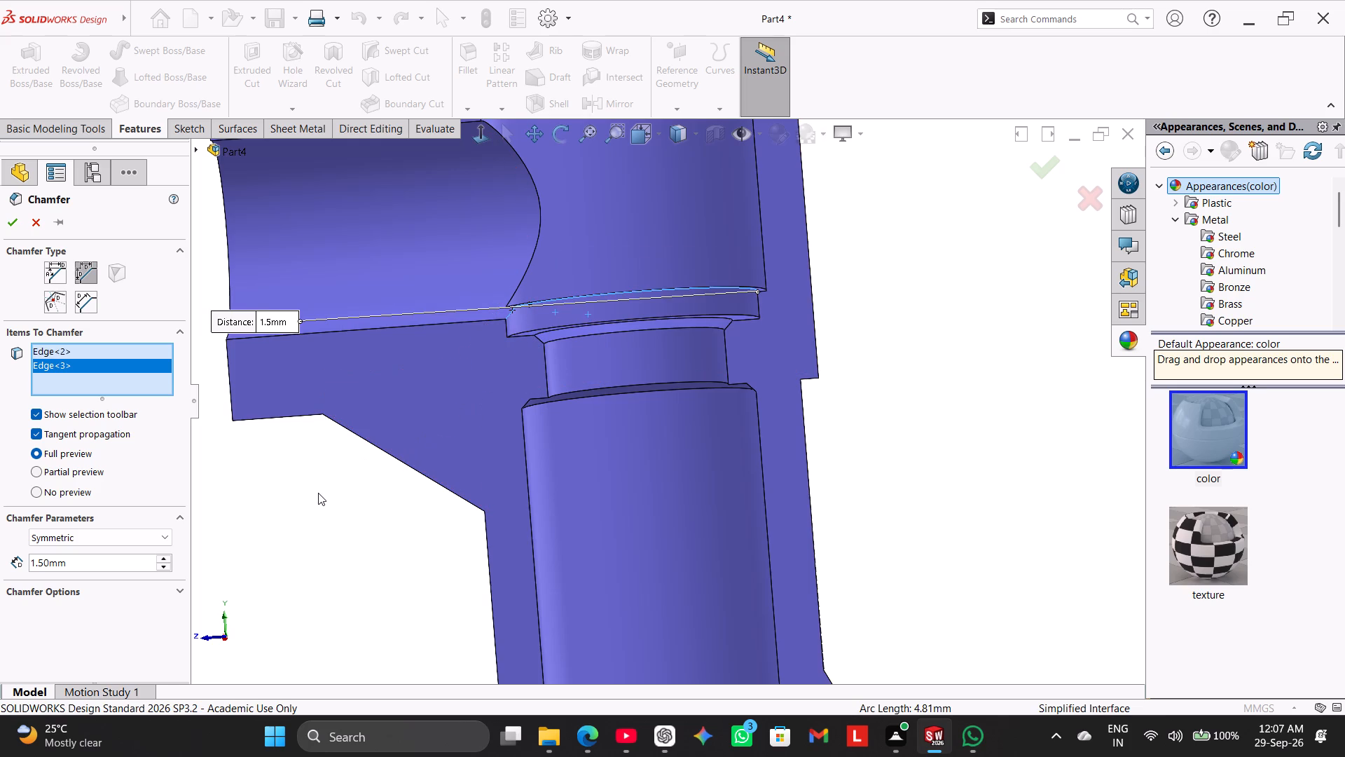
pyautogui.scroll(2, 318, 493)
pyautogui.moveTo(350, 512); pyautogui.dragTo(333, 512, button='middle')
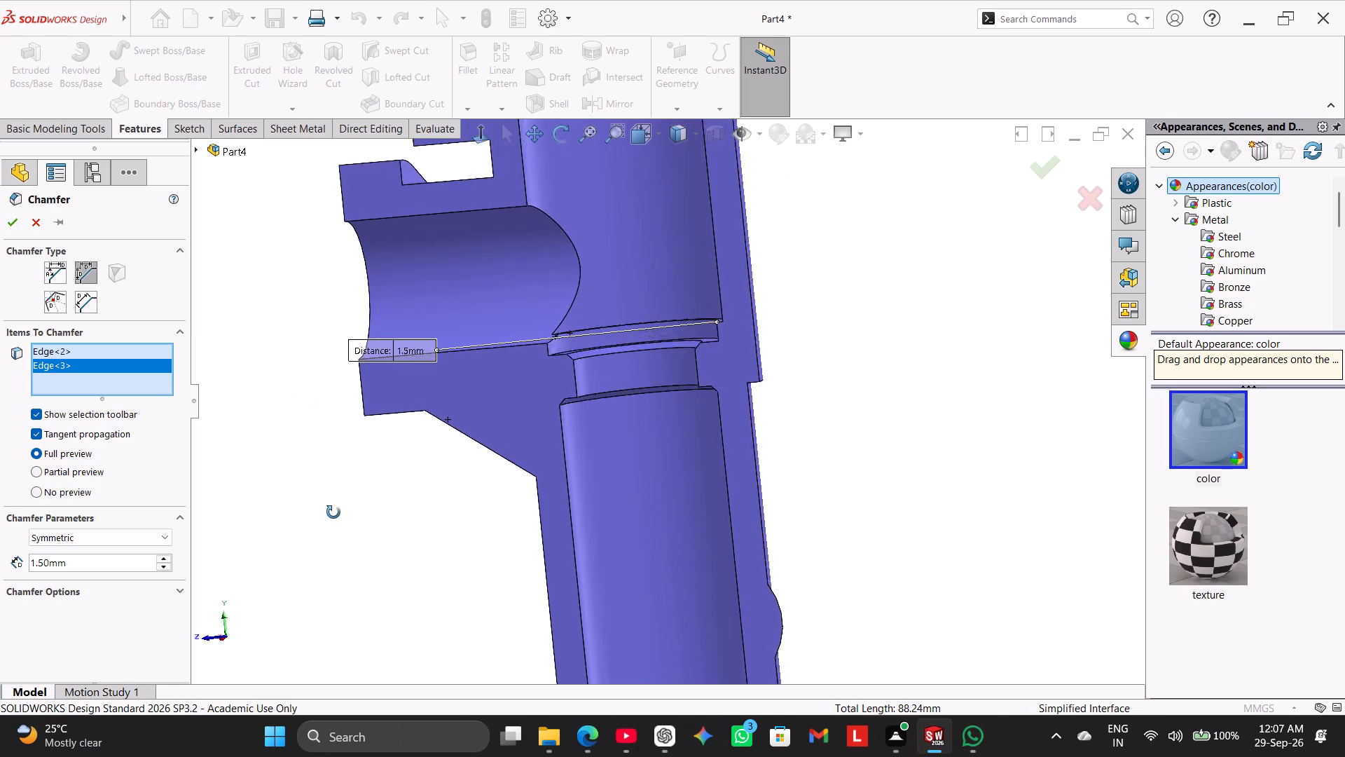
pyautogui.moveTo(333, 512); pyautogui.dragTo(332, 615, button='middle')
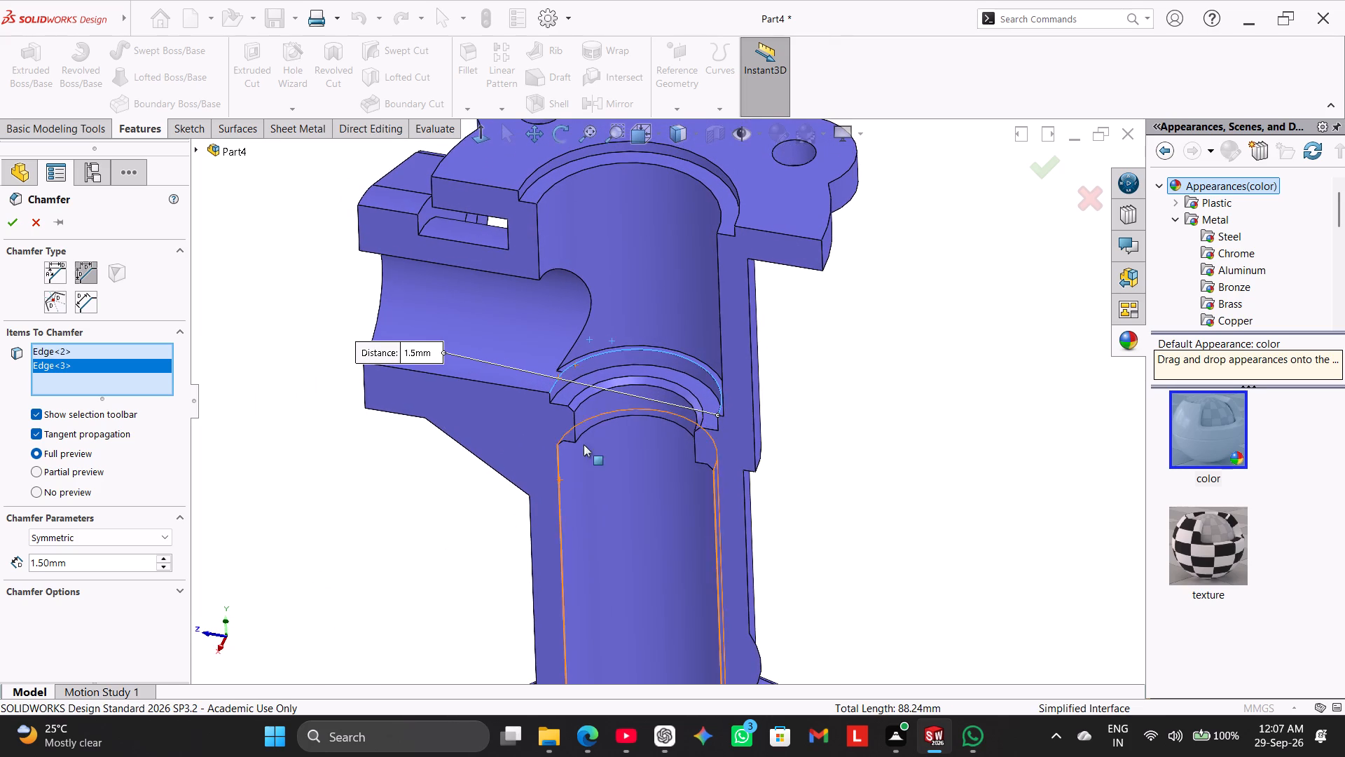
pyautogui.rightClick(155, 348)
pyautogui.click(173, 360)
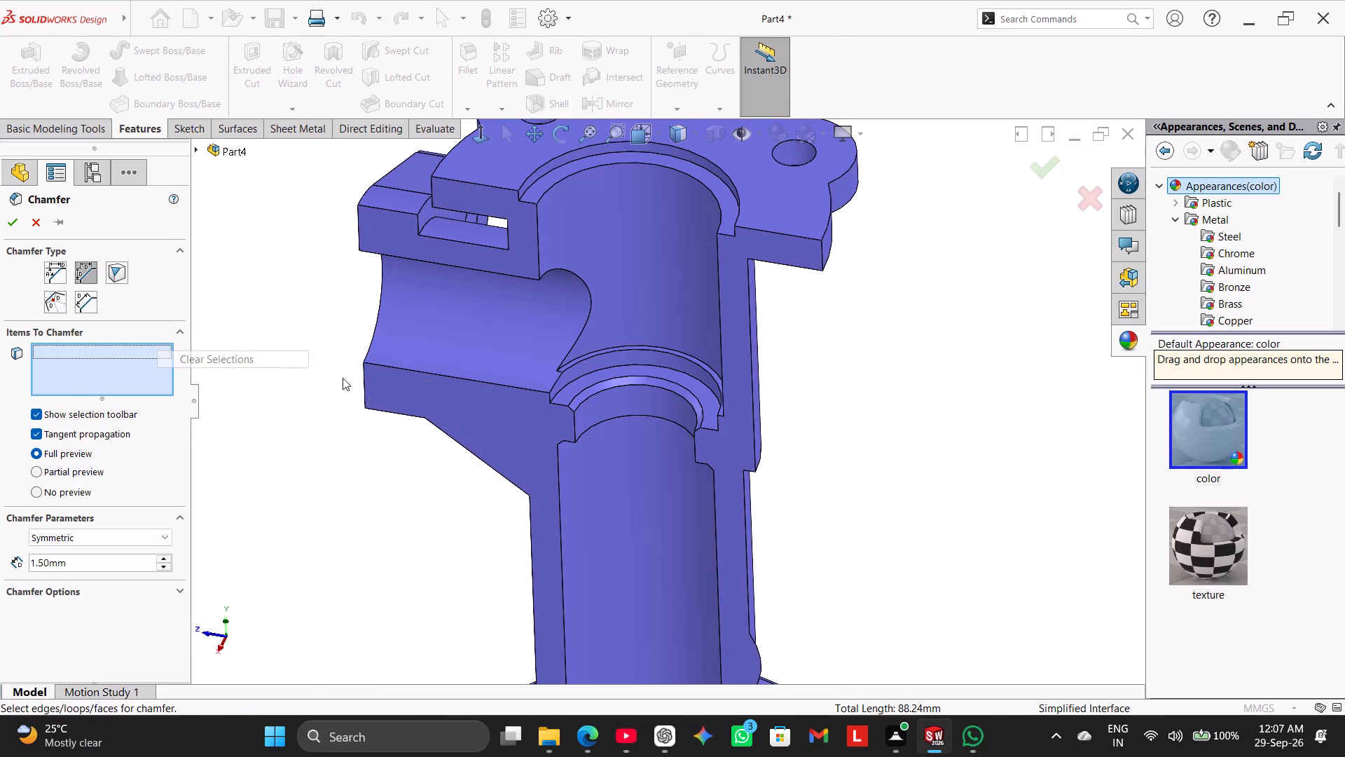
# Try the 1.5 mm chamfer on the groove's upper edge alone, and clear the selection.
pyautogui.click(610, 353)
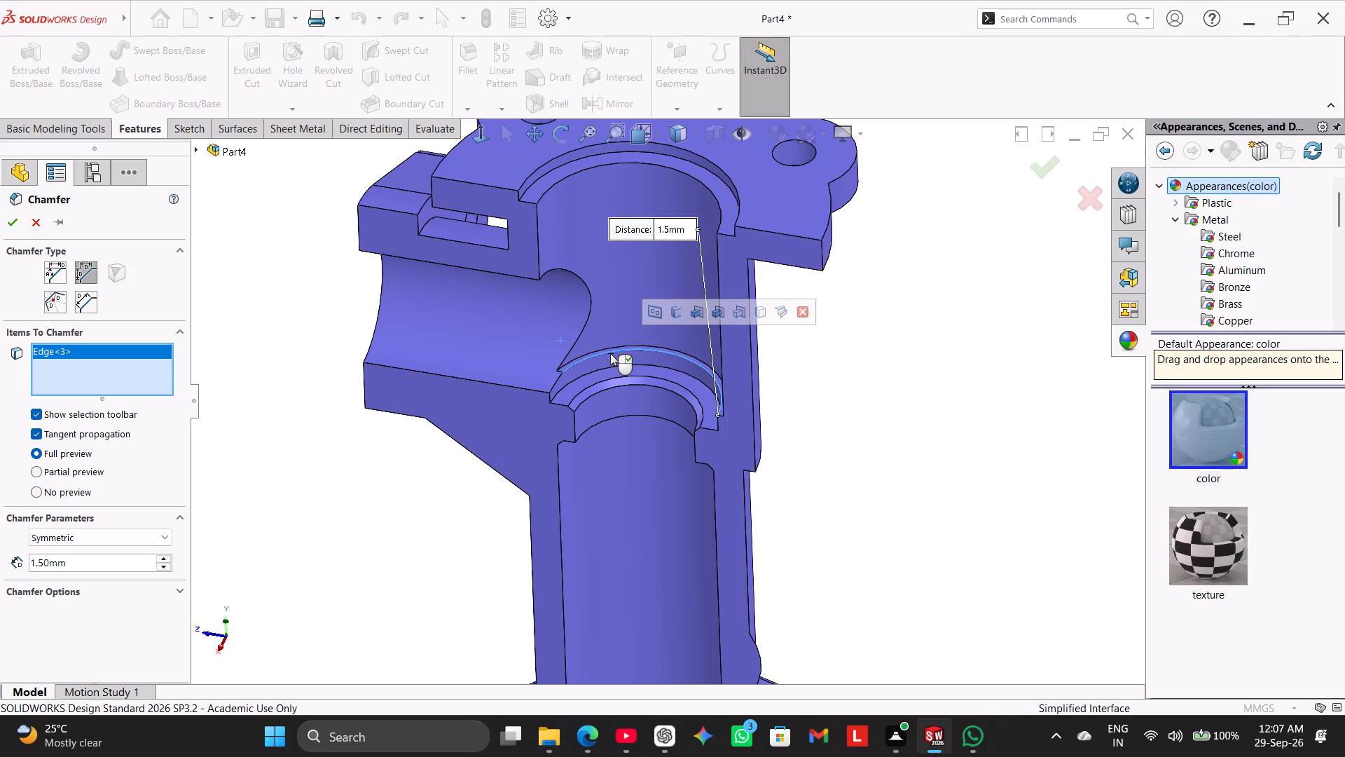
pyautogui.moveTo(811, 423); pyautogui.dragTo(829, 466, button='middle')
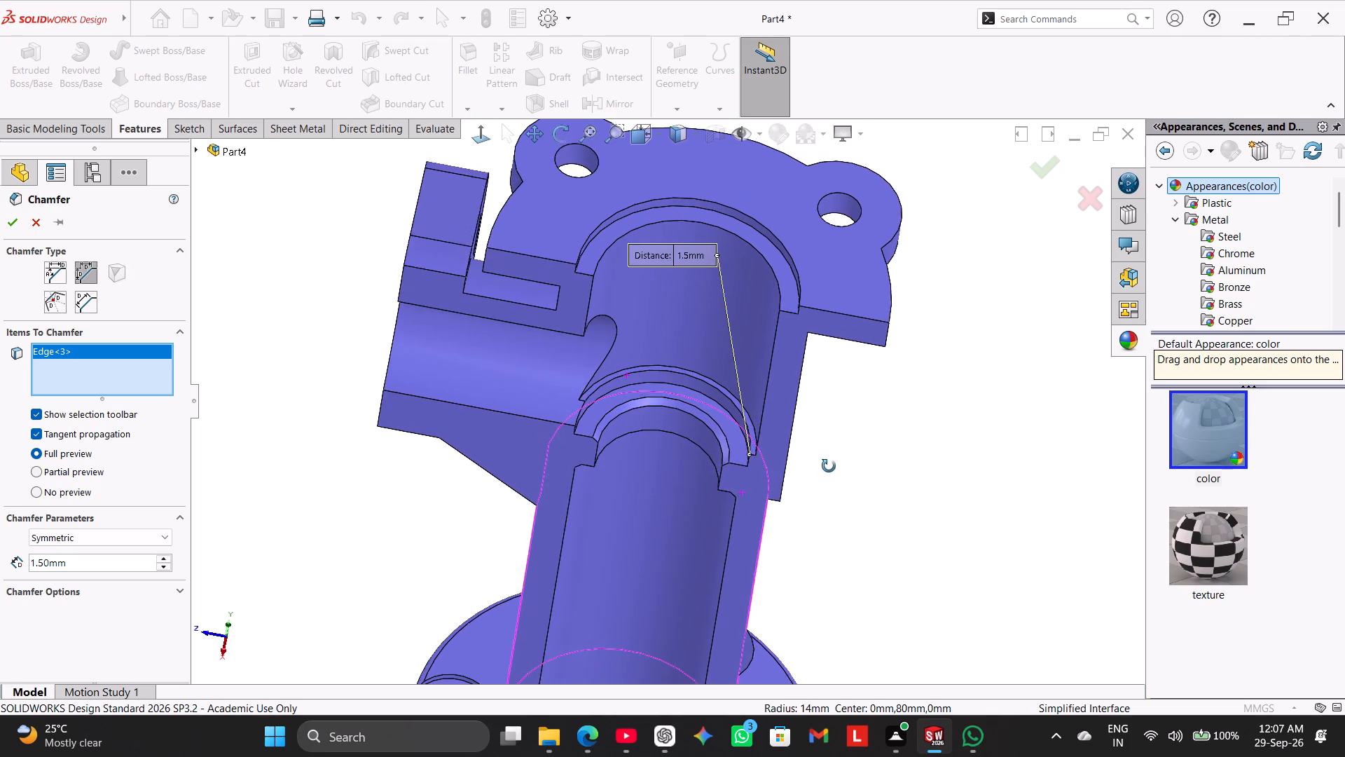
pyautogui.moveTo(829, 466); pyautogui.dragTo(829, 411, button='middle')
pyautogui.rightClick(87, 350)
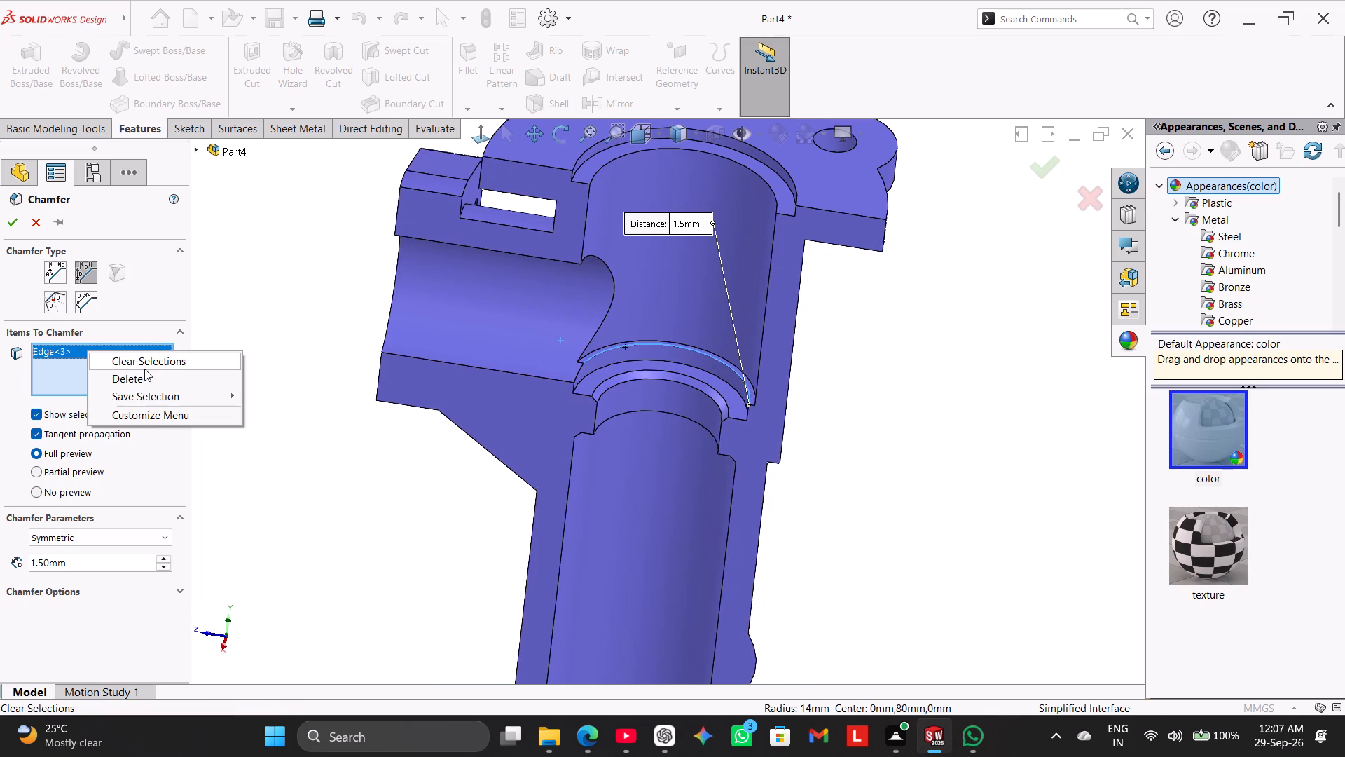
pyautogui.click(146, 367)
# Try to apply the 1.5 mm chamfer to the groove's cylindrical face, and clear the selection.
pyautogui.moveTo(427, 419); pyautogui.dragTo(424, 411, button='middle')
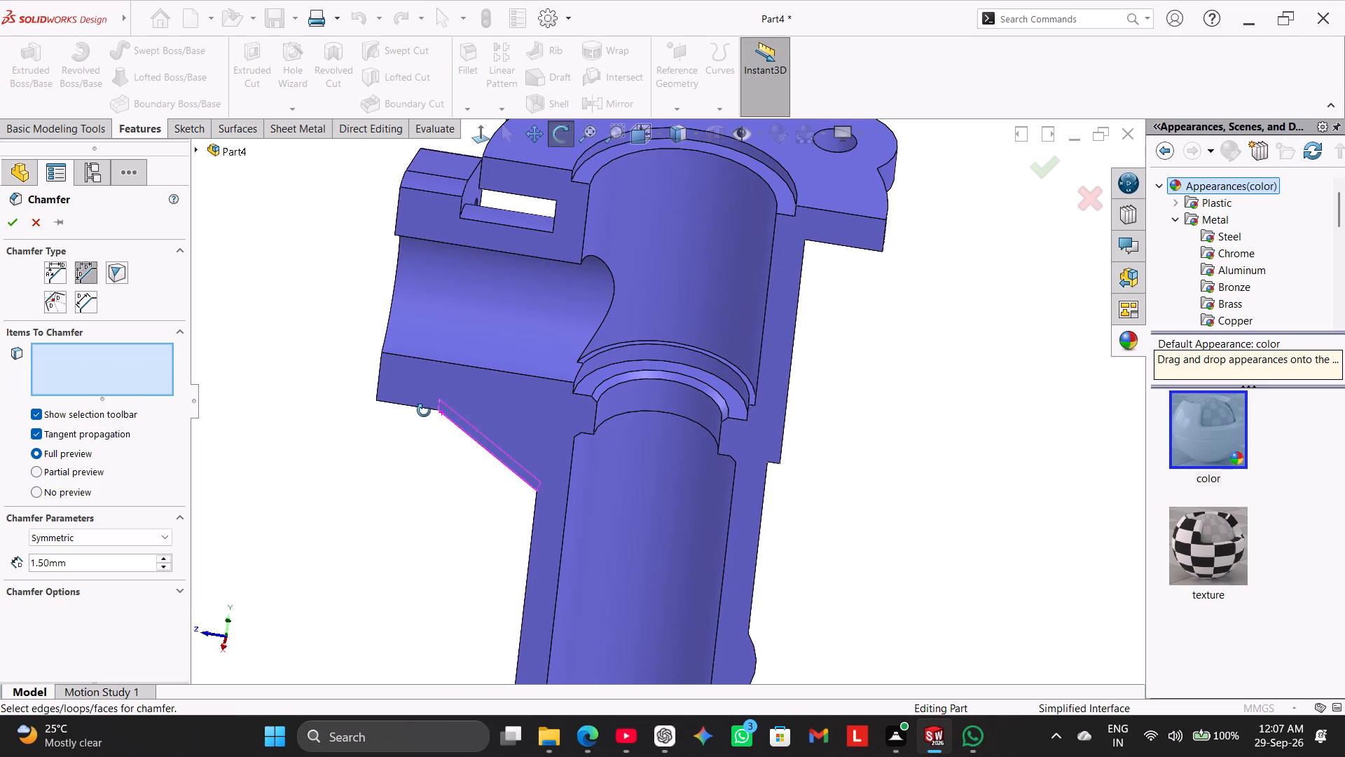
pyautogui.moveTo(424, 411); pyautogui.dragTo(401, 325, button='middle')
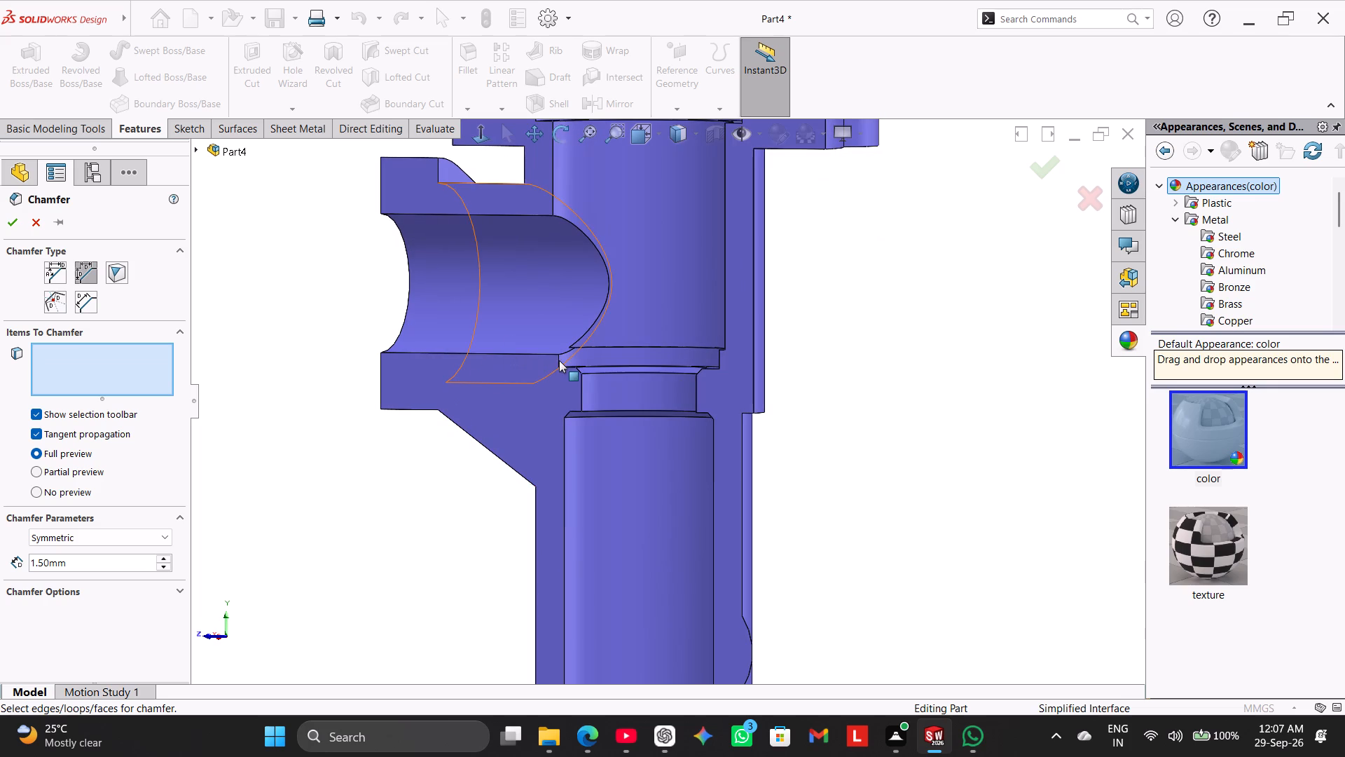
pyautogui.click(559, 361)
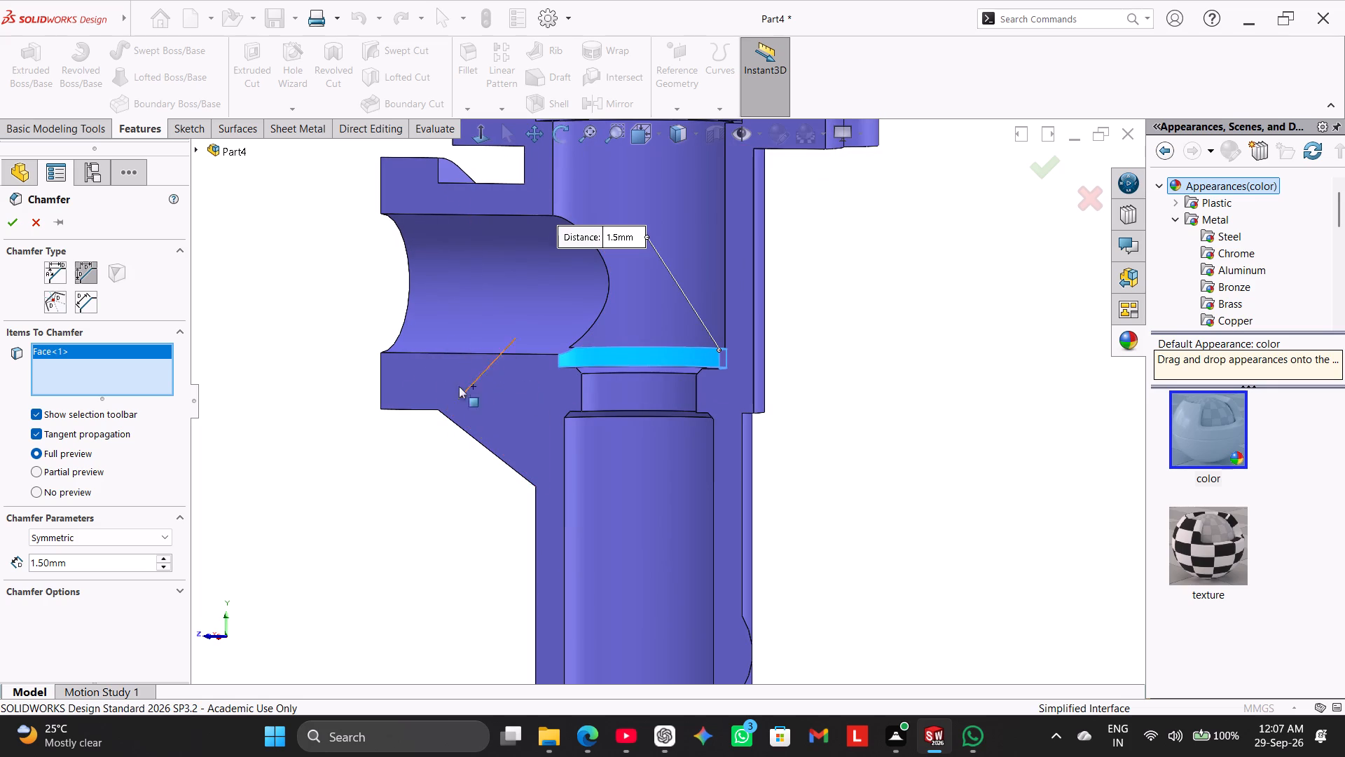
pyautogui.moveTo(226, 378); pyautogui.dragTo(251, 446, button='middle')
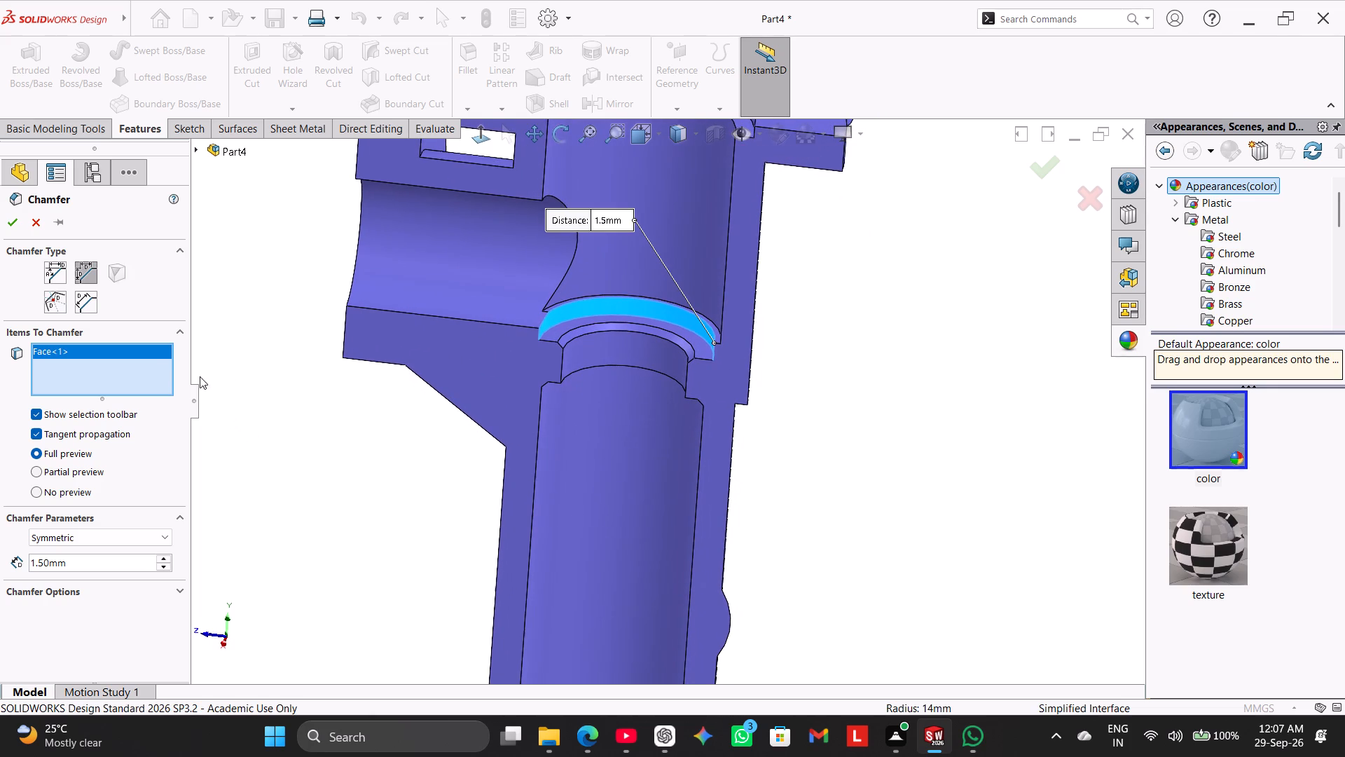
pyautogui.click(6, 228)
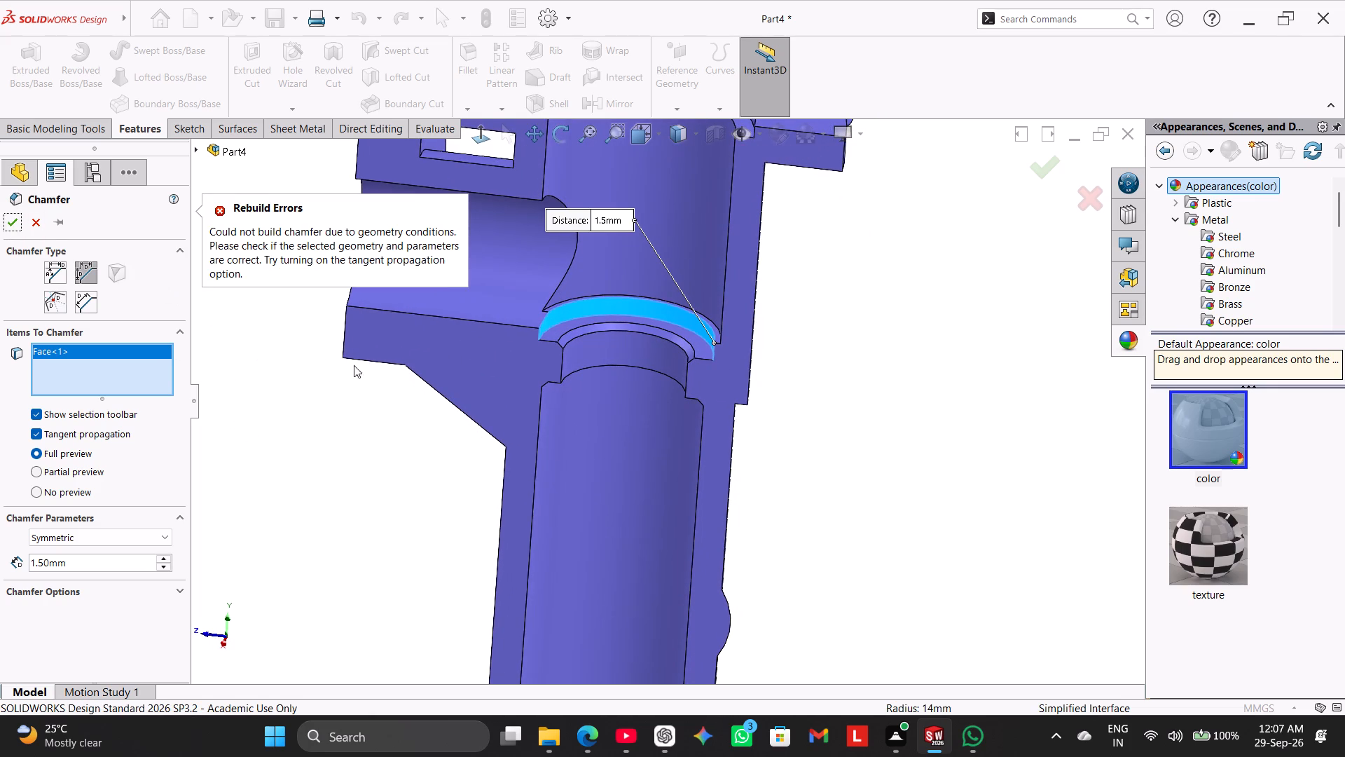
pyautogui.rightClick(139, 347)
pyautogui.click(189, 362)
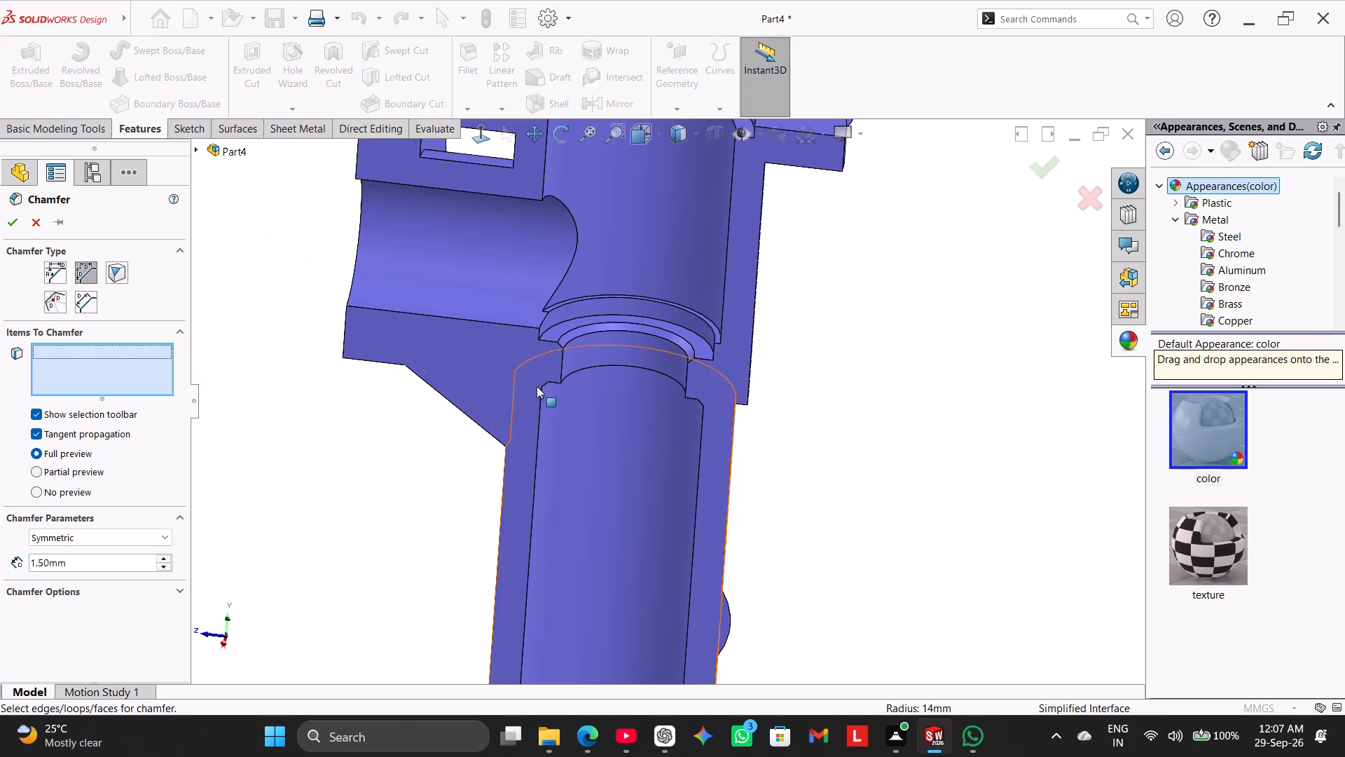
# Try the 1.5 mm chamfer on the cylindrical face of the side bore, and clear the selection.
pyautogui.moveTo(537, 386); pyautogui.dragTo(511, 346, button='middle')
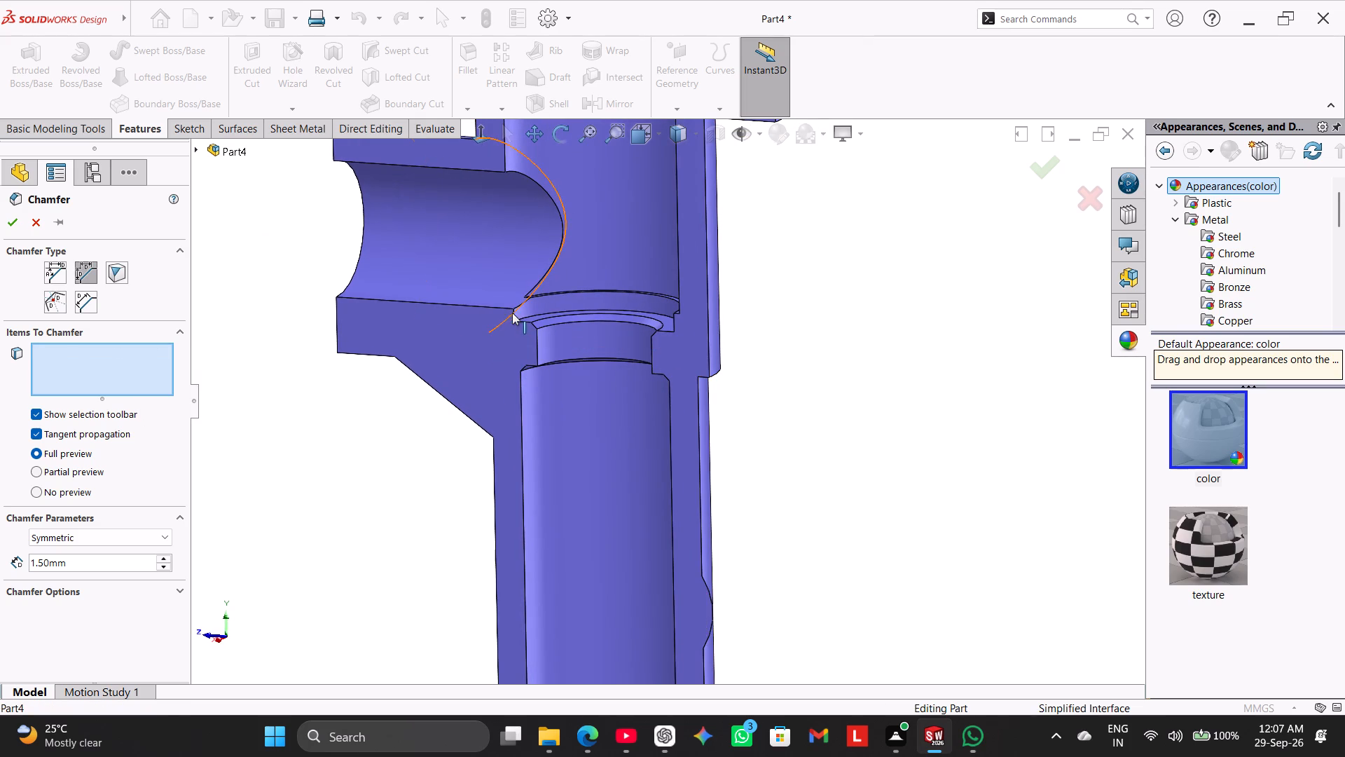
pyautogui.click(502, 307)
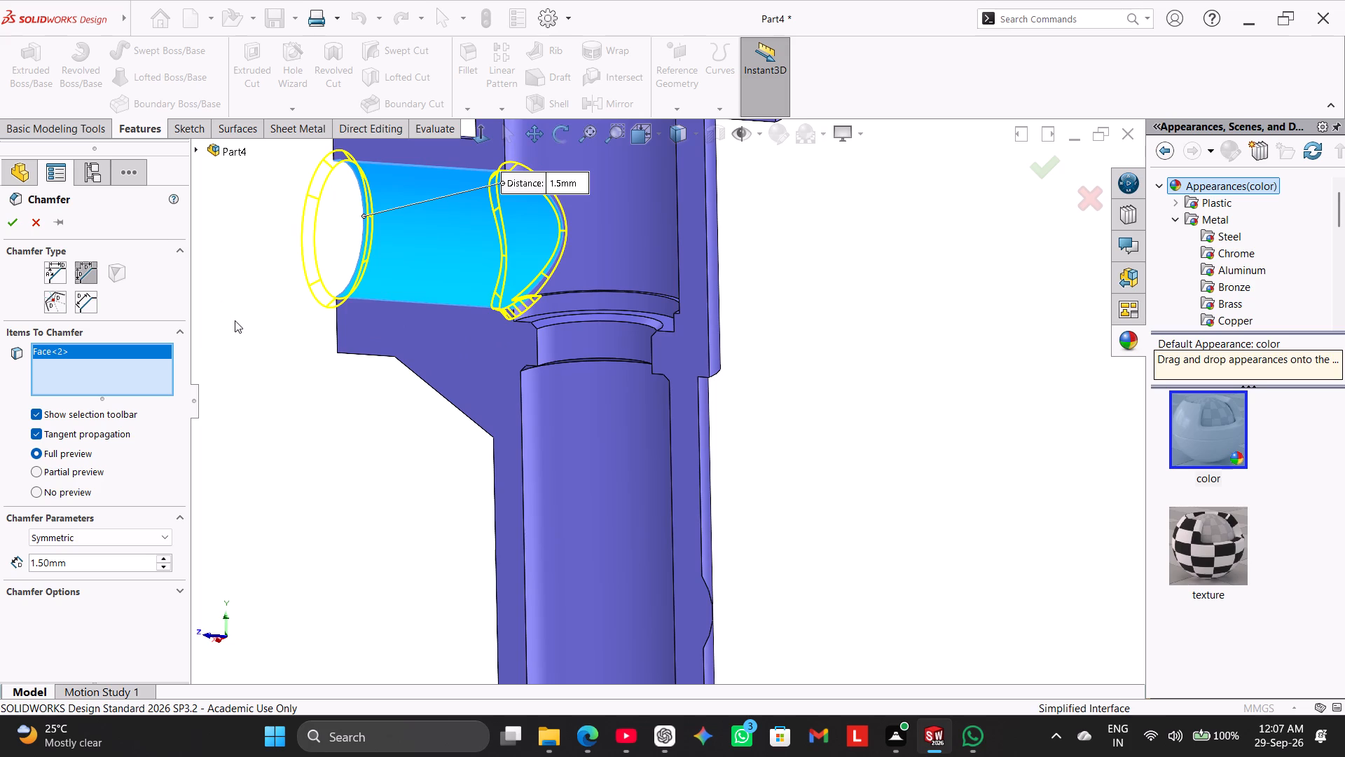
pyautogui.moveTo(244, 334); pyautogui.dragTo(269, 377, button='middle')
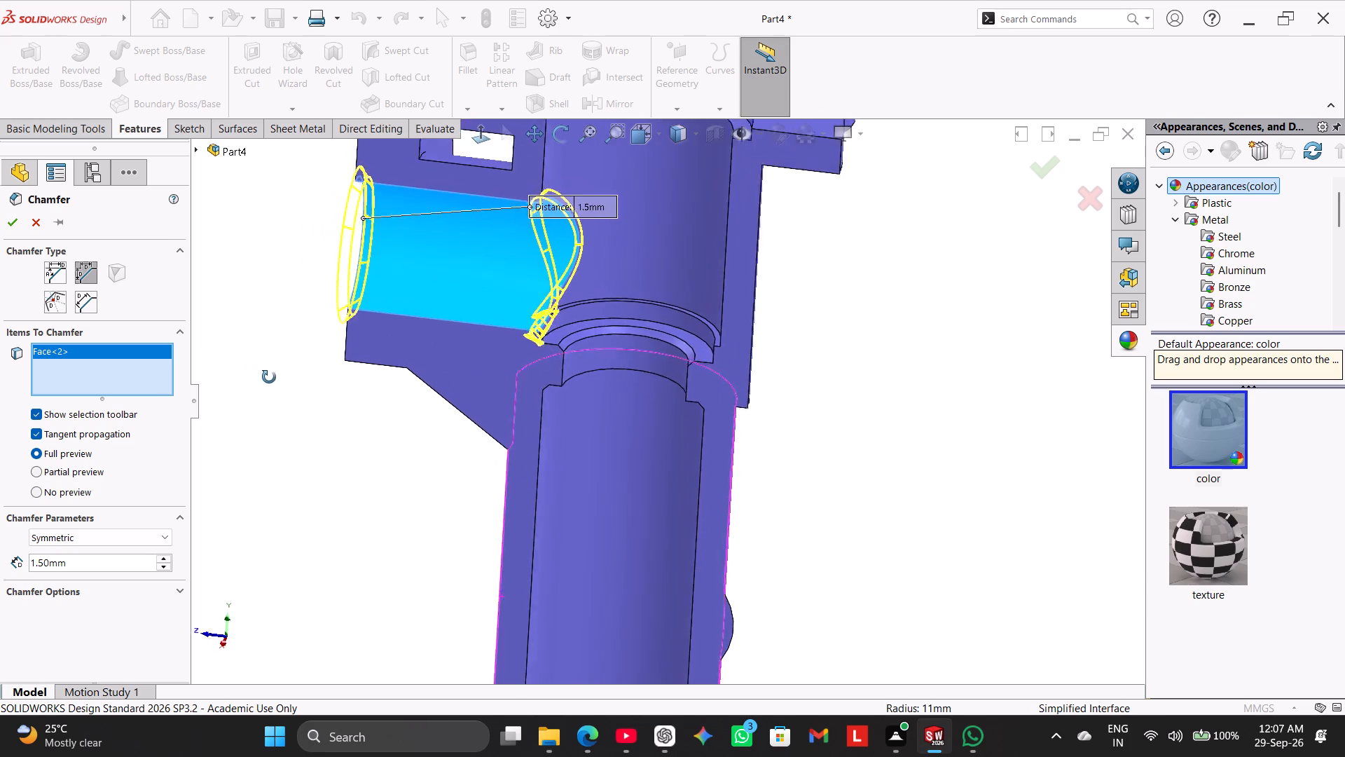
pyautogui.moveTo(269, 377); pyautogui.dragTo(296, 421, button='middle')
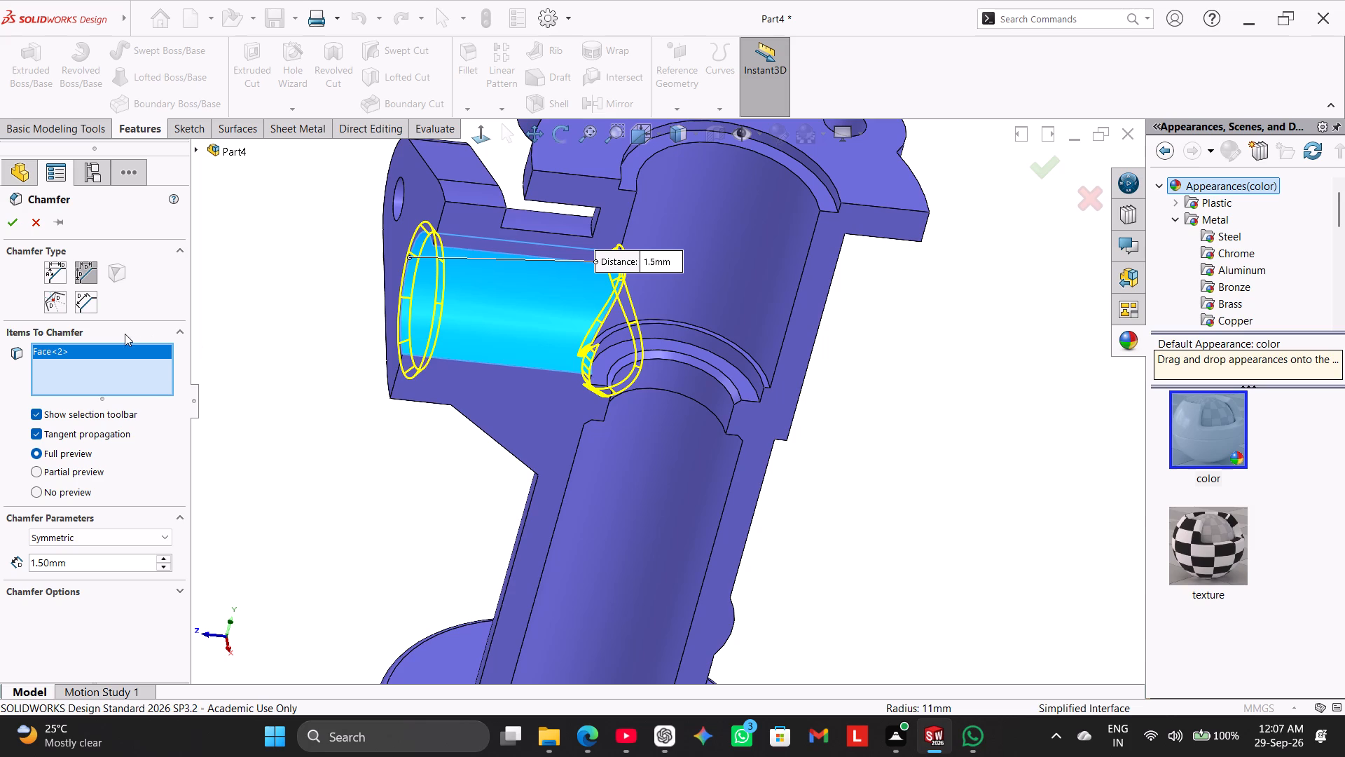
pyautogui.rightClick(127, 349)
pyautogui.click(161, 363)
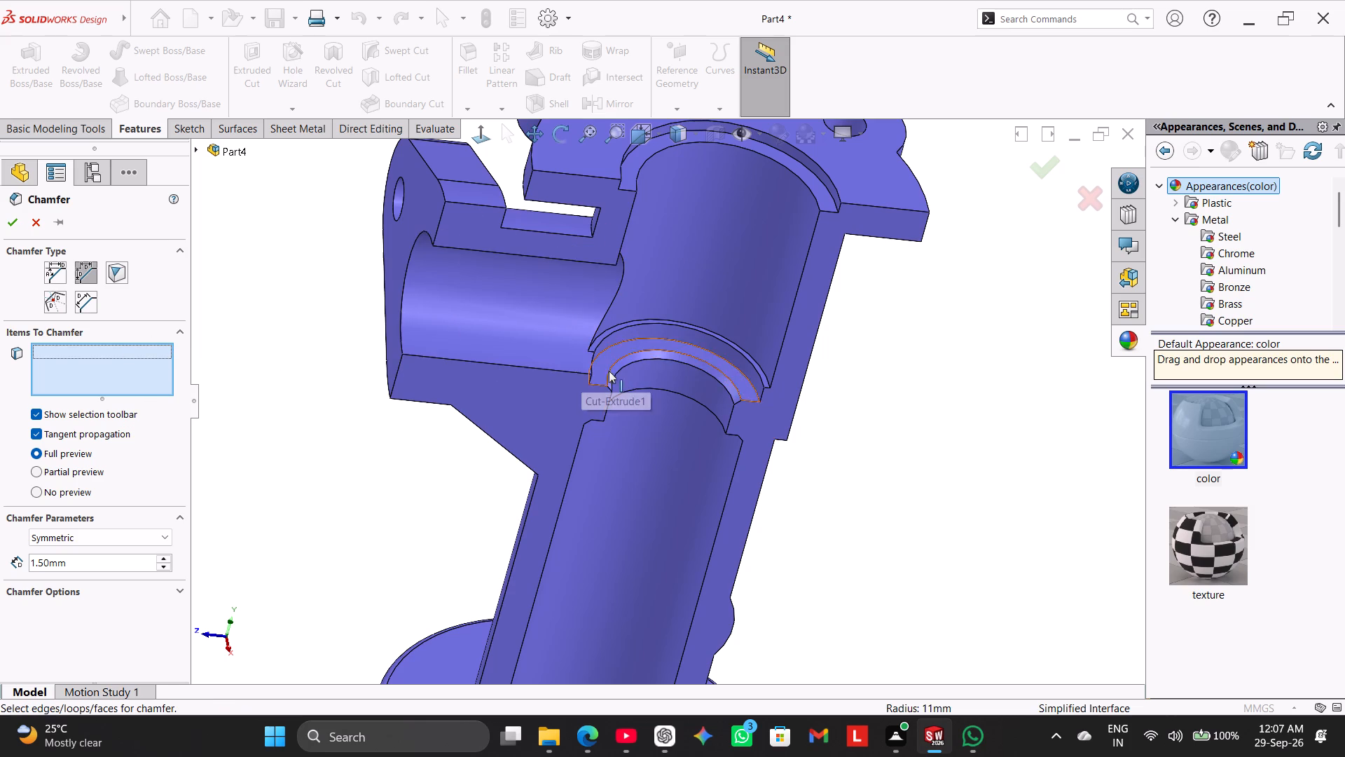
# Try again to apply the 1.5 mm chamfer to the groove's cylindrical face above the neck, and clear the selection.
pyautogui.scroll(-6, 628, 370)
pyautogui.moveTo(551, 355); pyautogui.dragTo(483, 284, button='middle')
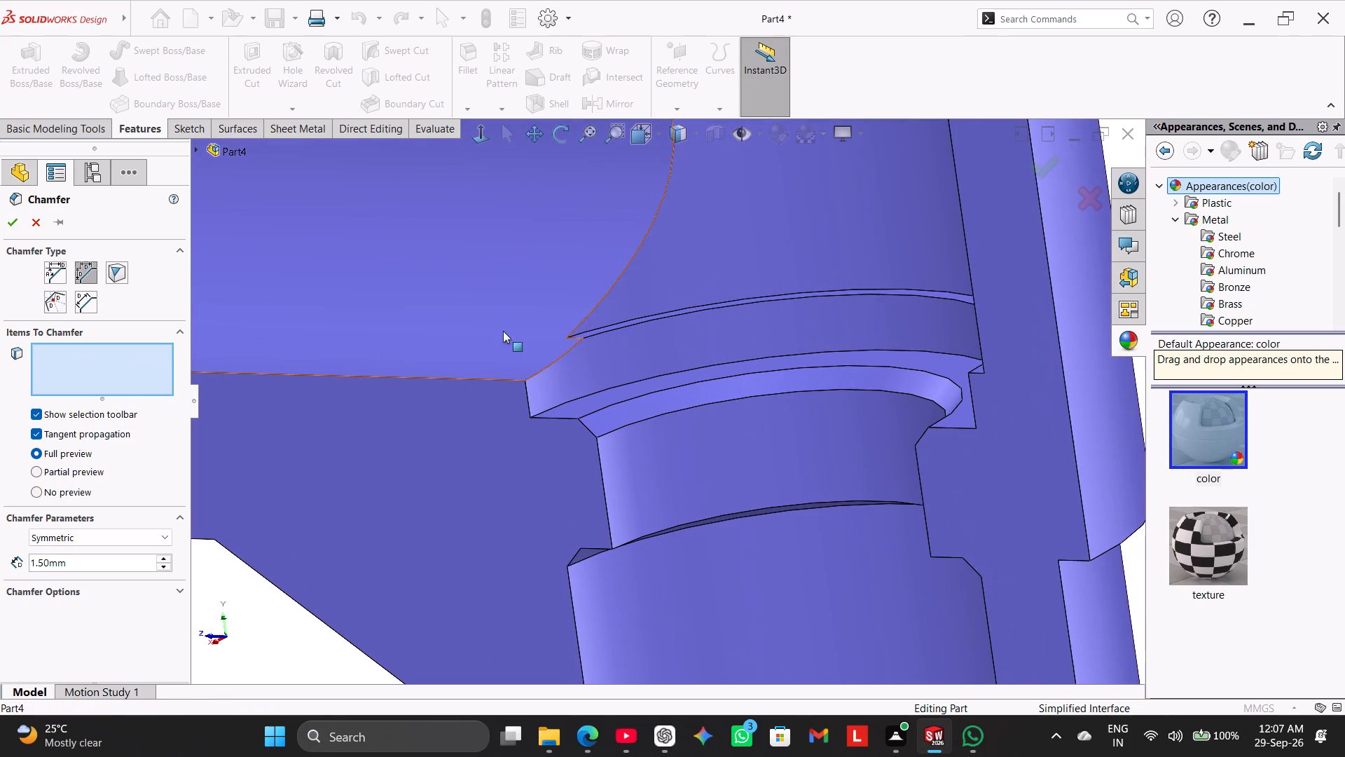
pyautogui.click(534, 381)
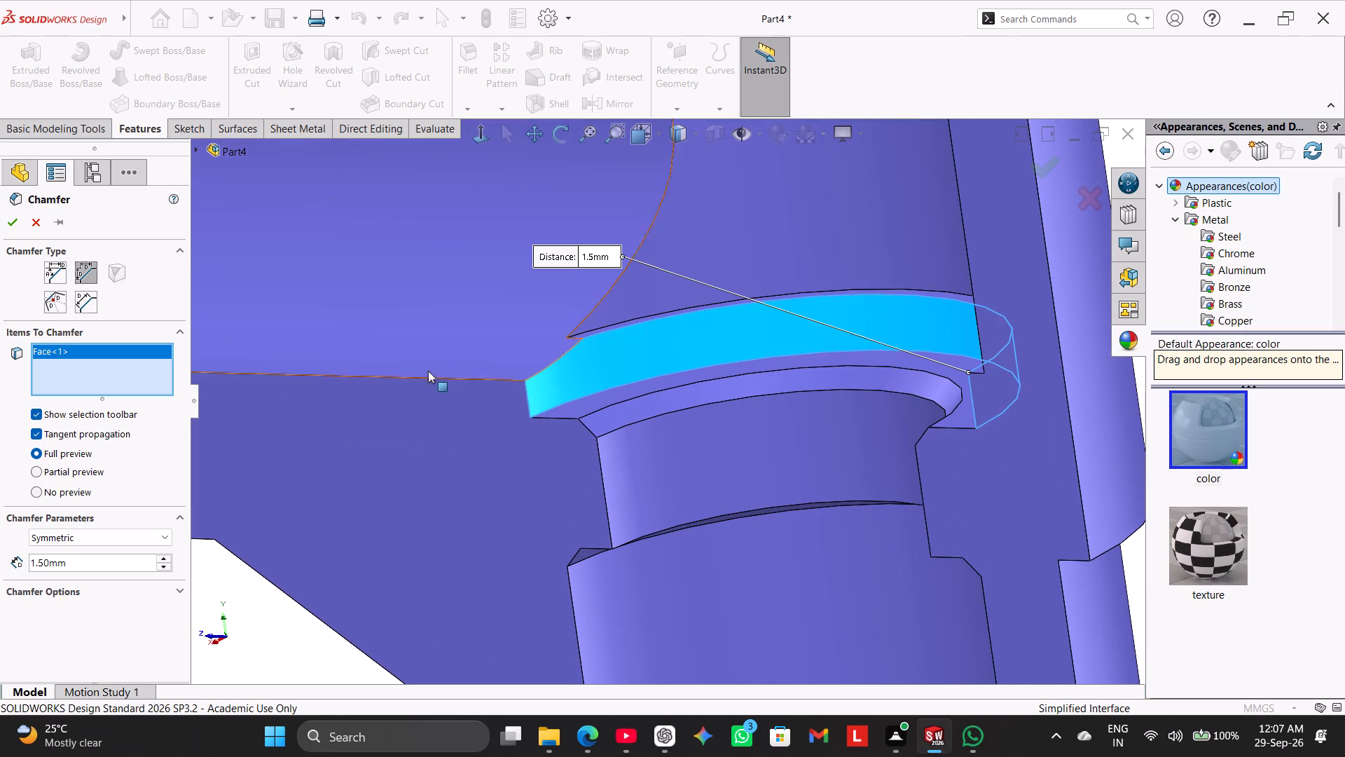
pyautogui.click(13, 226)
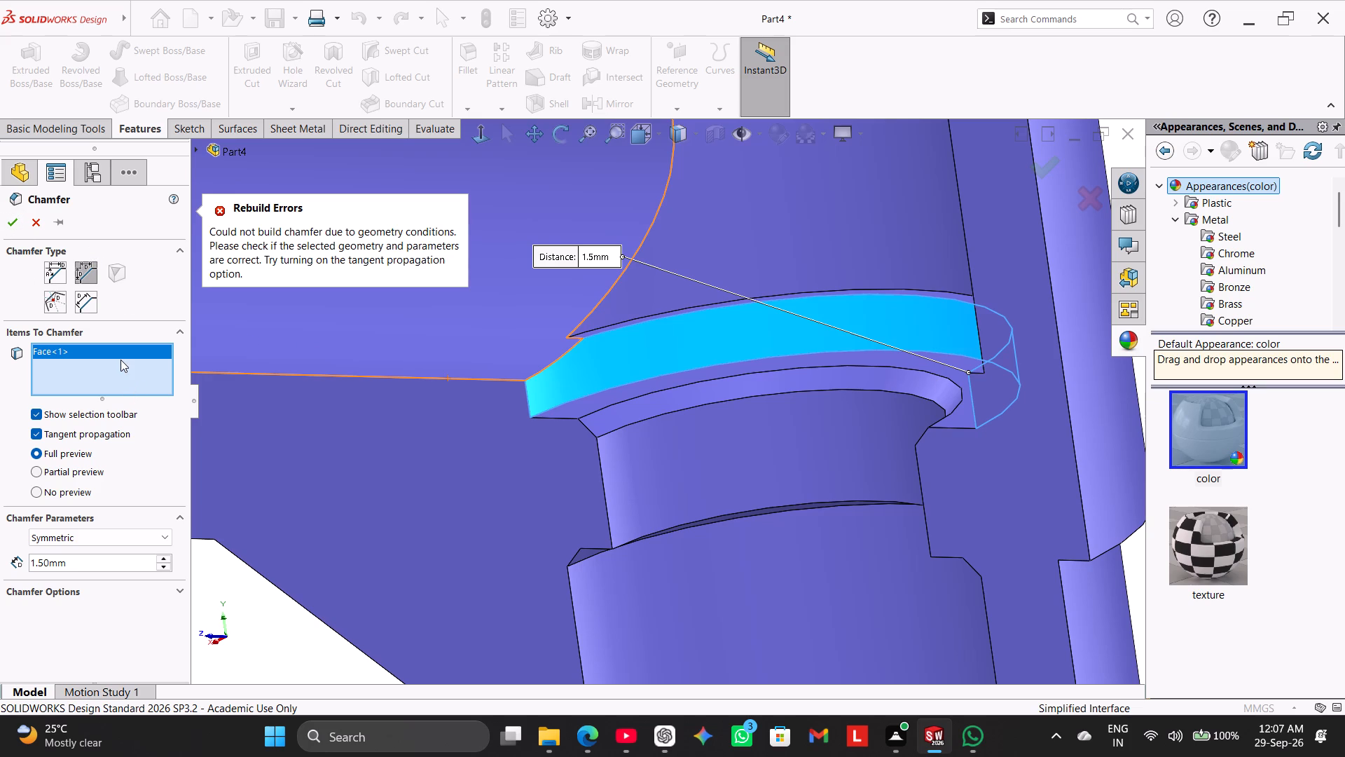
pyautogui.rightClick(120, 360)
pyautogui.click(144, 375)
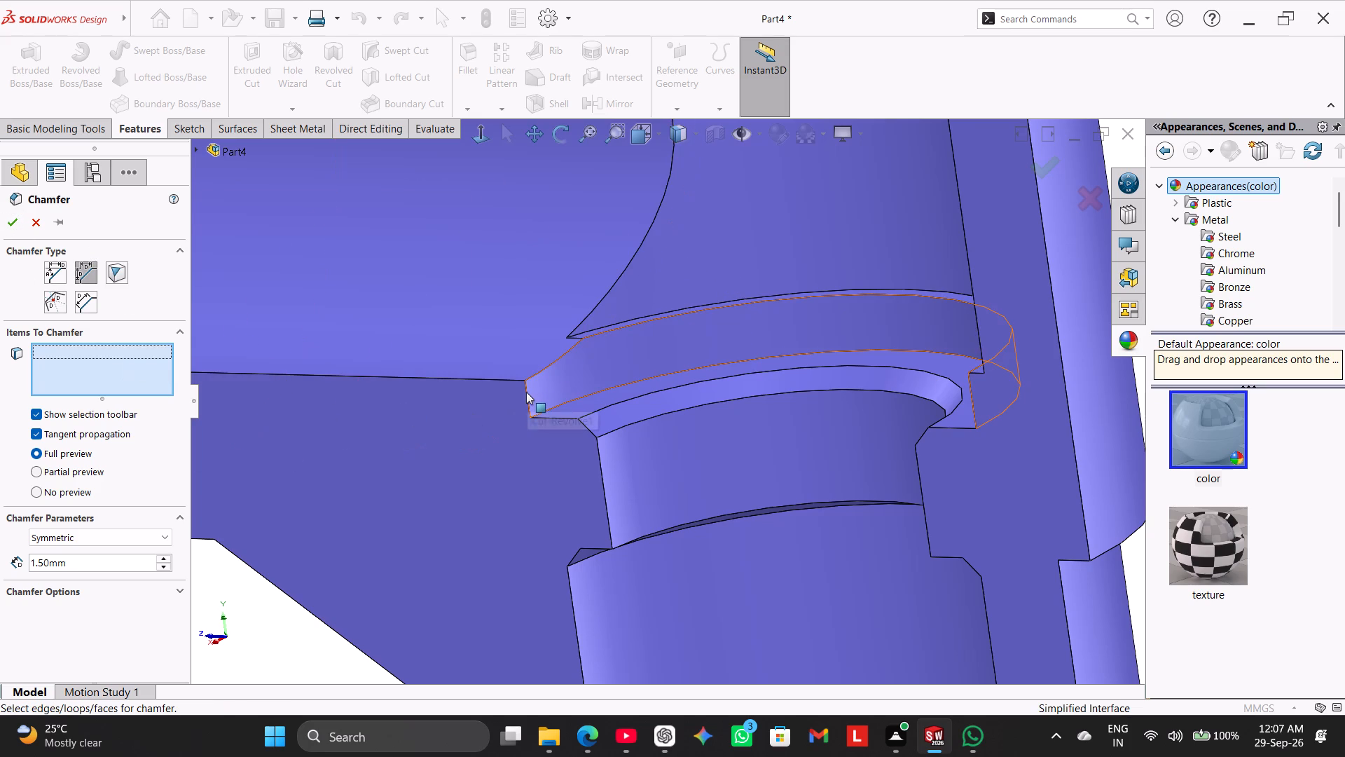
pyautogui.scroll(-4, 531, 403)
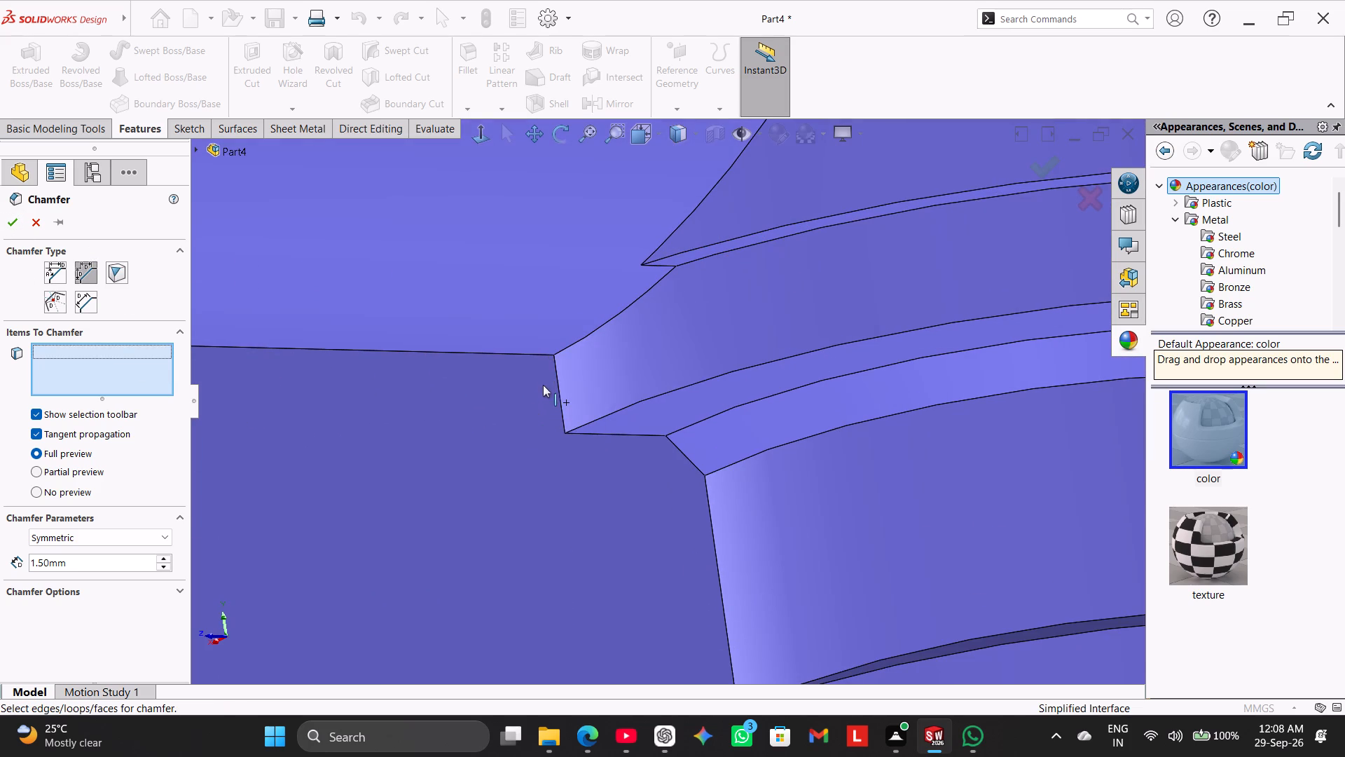
# Apply a 1.5 mm symmetric chamfer to the curved edge where the side bore meets the groove above the neck.
pyautogui.click(573, 343)
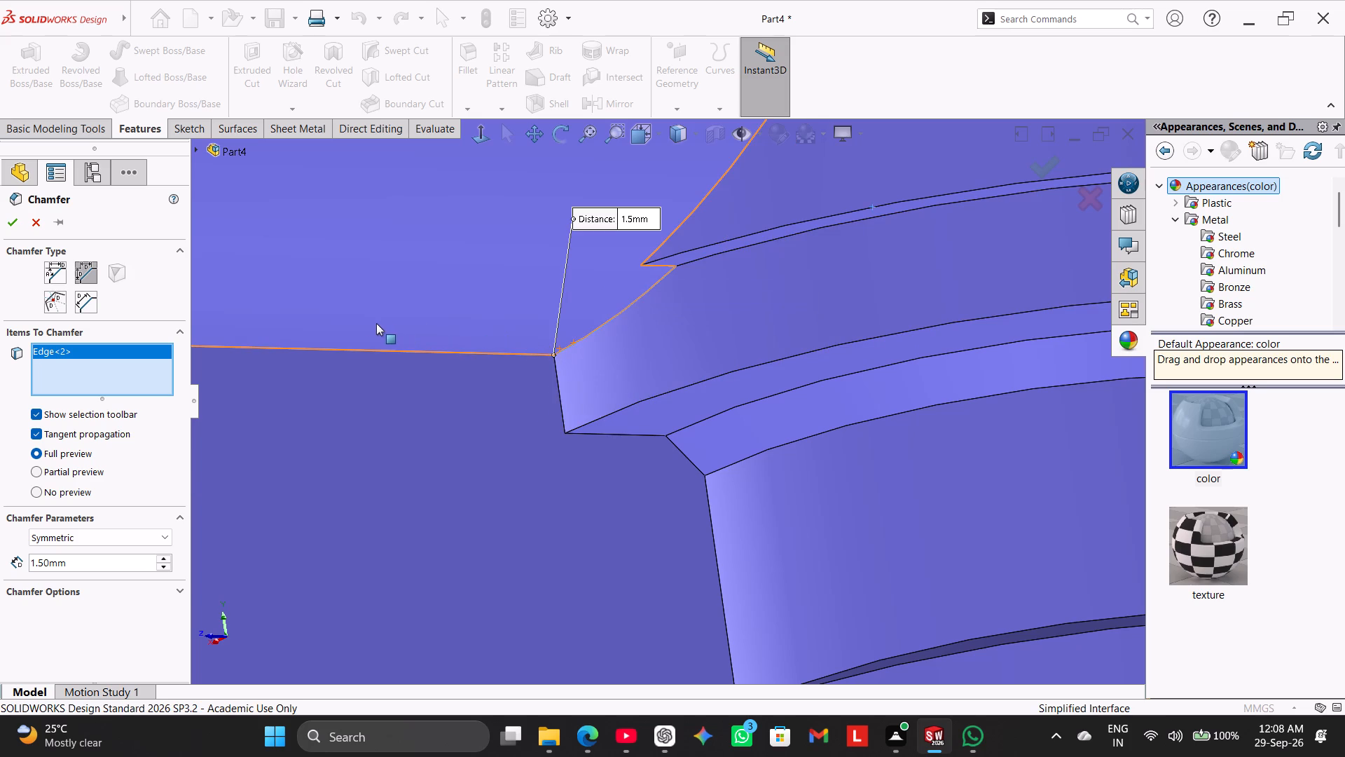
pyautogui.scroll(5, 365, 323)
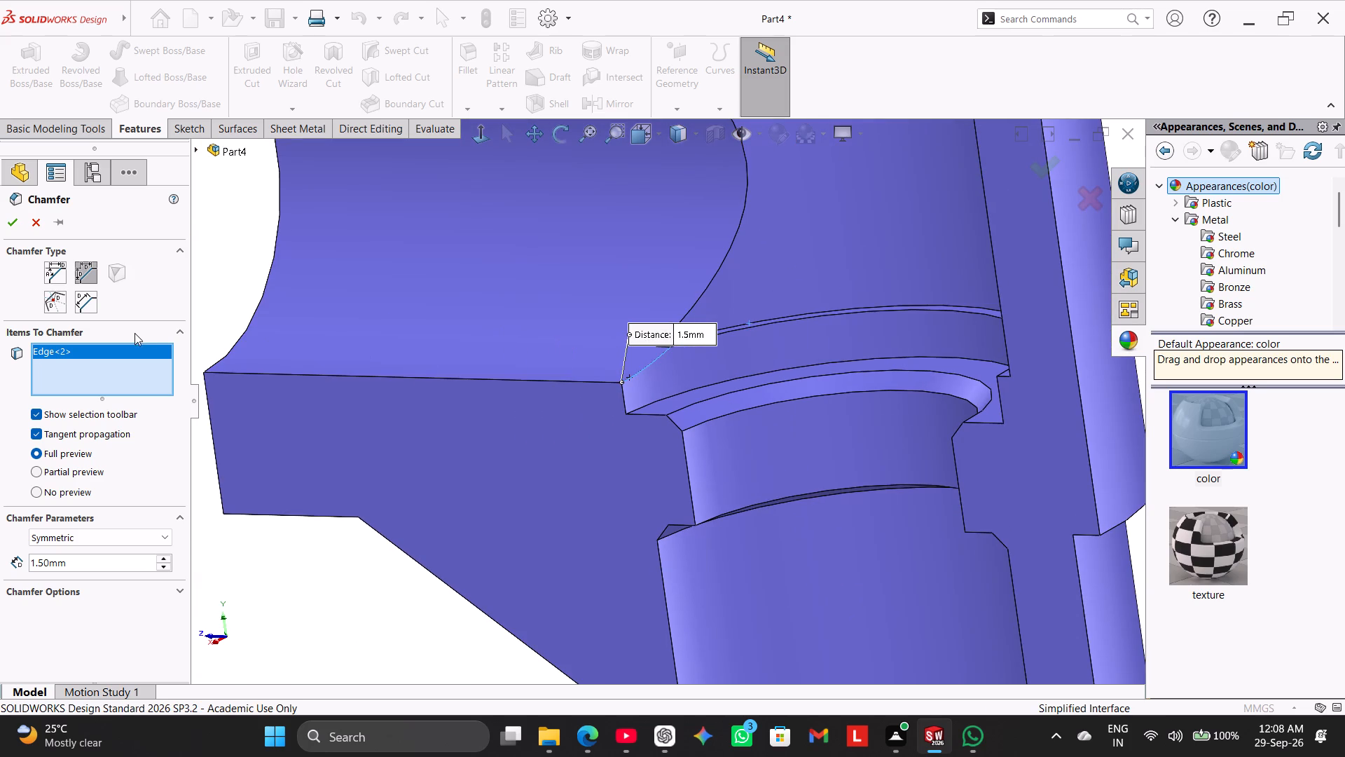
pyautogui.click(11, 224)
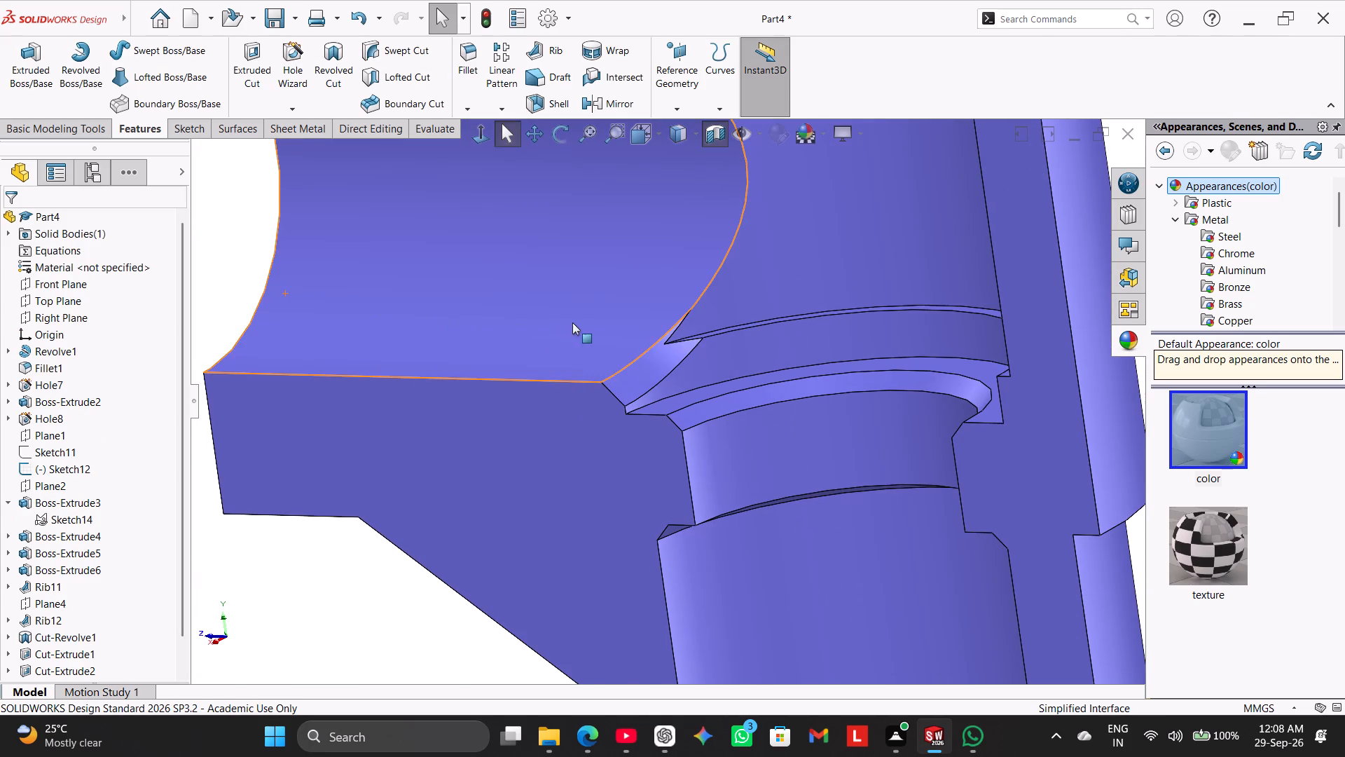
# Examine the chamfered junction of the side bore and central bore, resetting the section view on the Right Plane.
pyautogui.scroll(4, 580, 336)
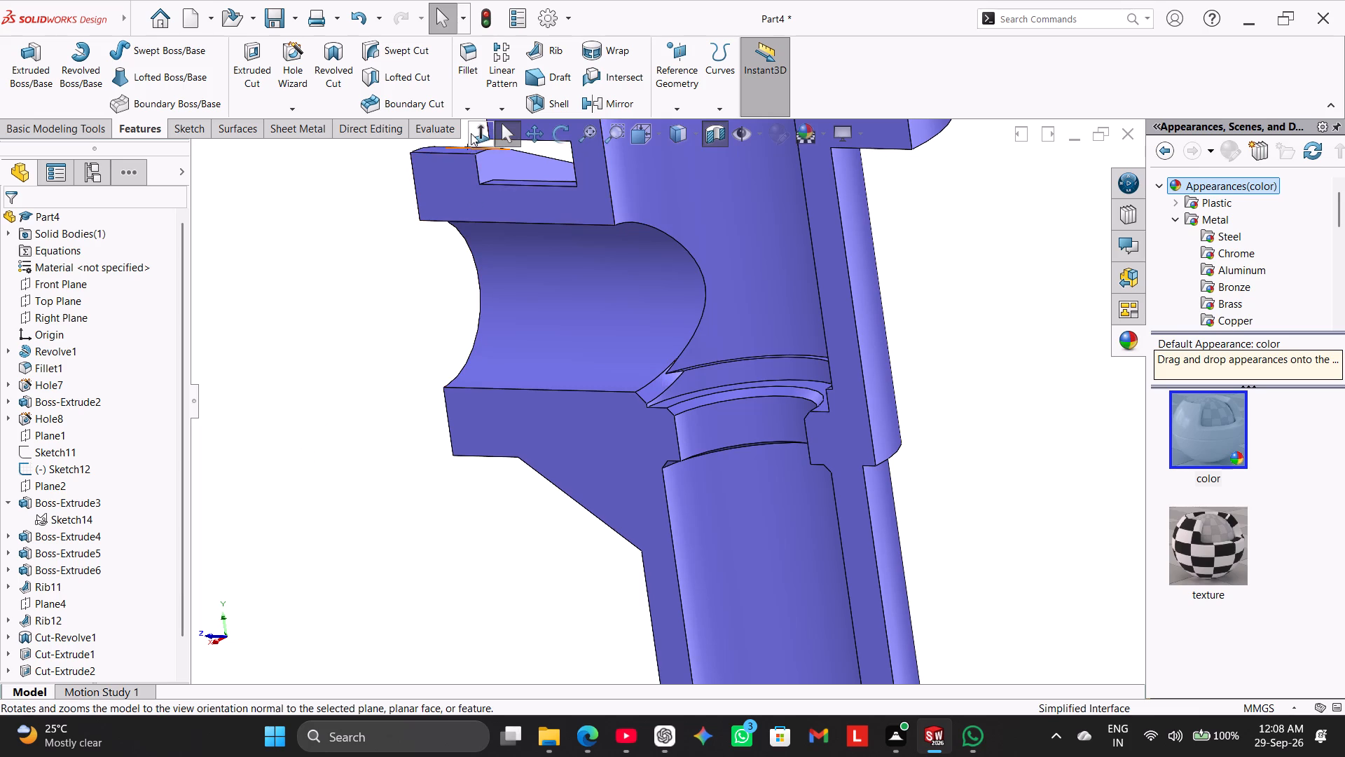
pyautogui.click(471, 133)
pyautogui.moveTo(386, 388); pyautogui.dragTo(456, 411, button='middle')
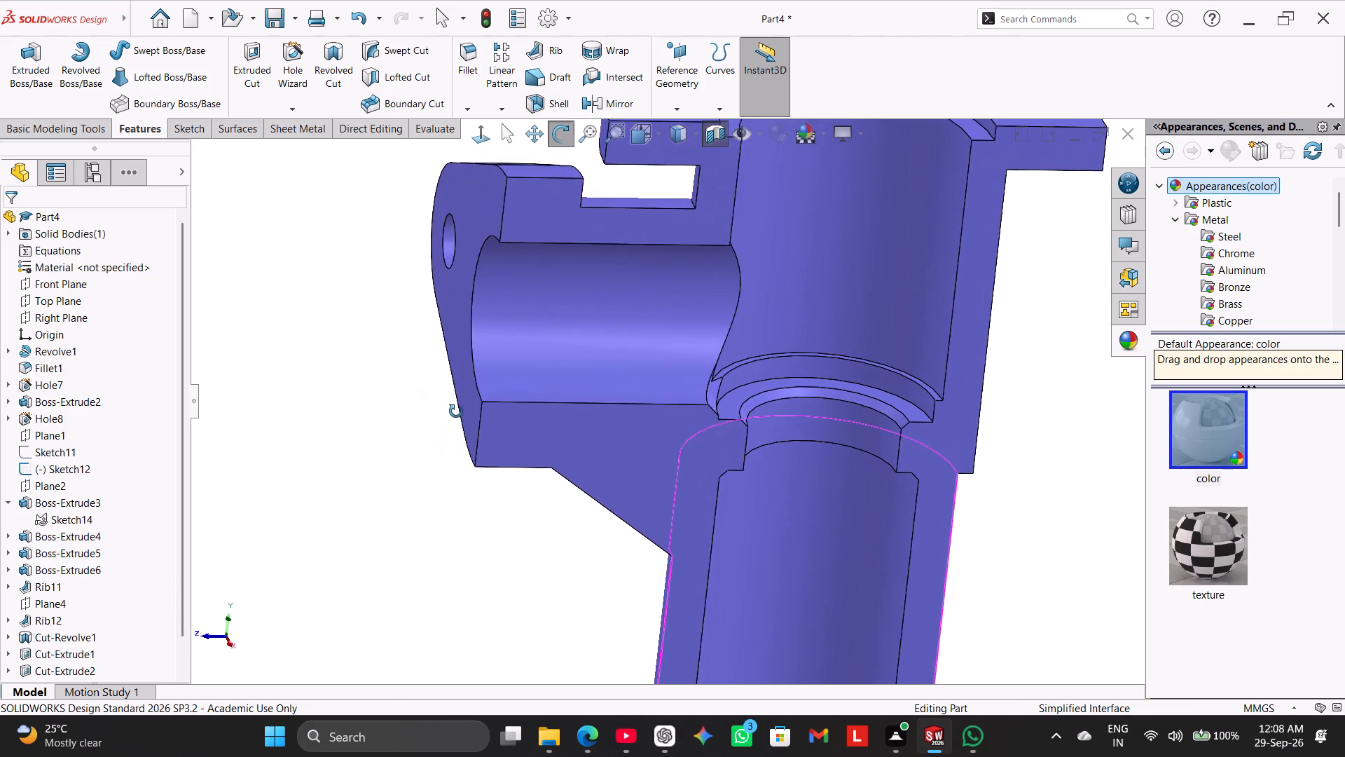
pyautogui.moveTo(456, 411); pyautogui.dragTo(506, 463, button='middle')
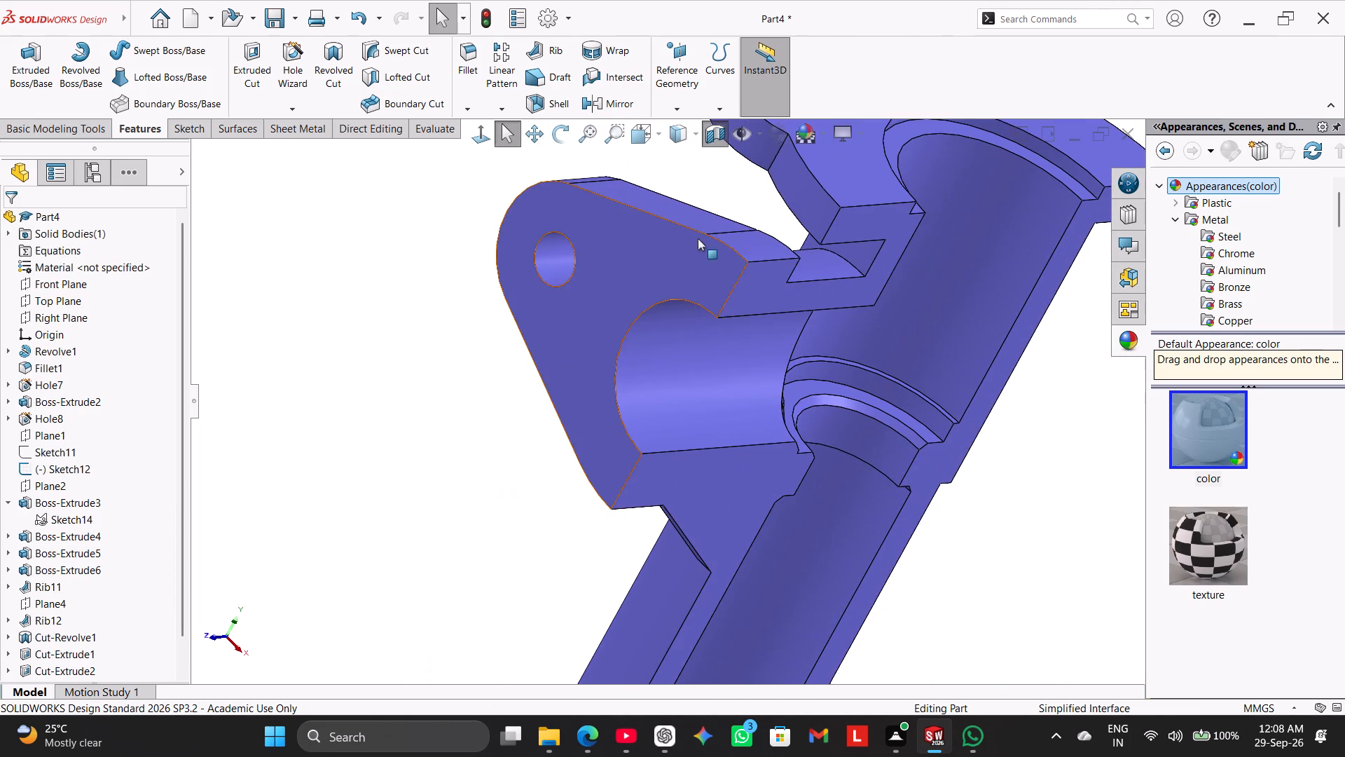
pyautogui.click(719, 119)
pyautogui.click(715, 131)
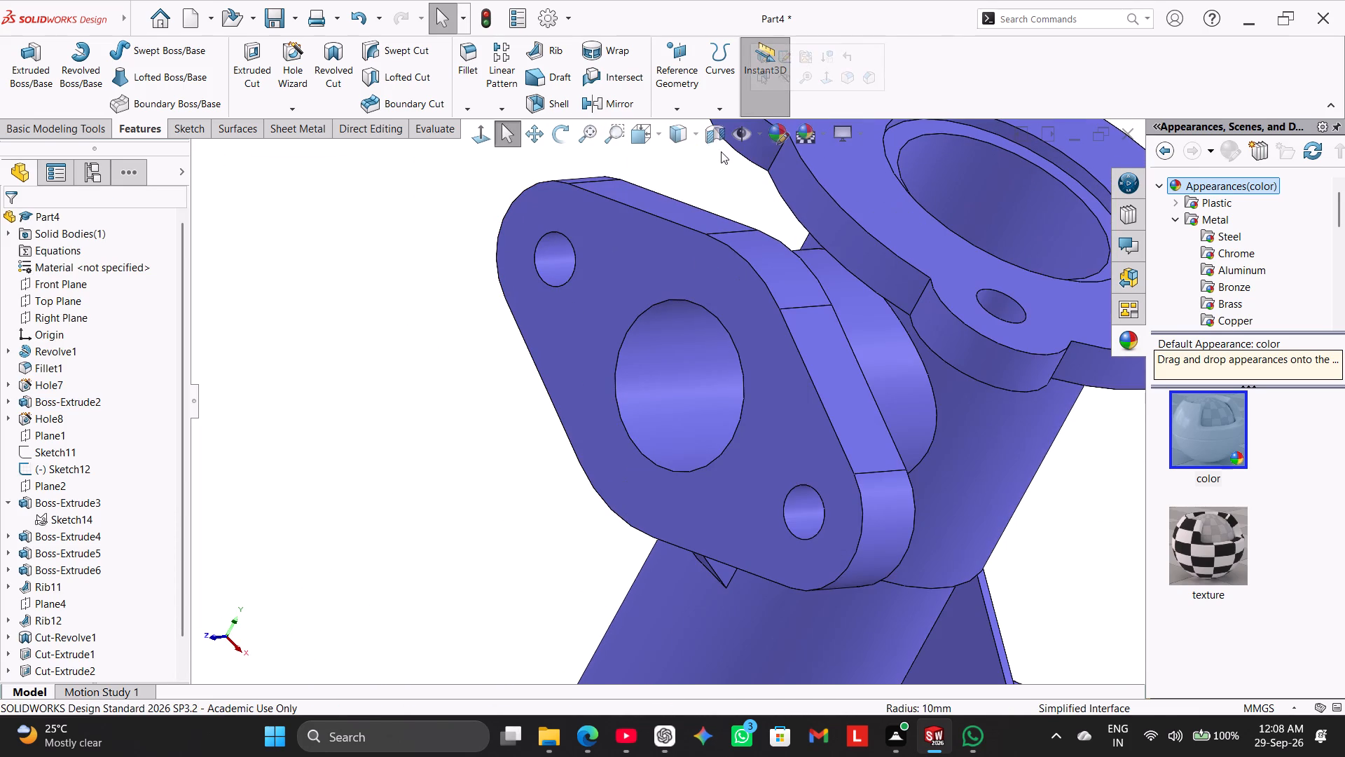
pyautogui.click(712, 133)
pyautogui.click(484, 139)
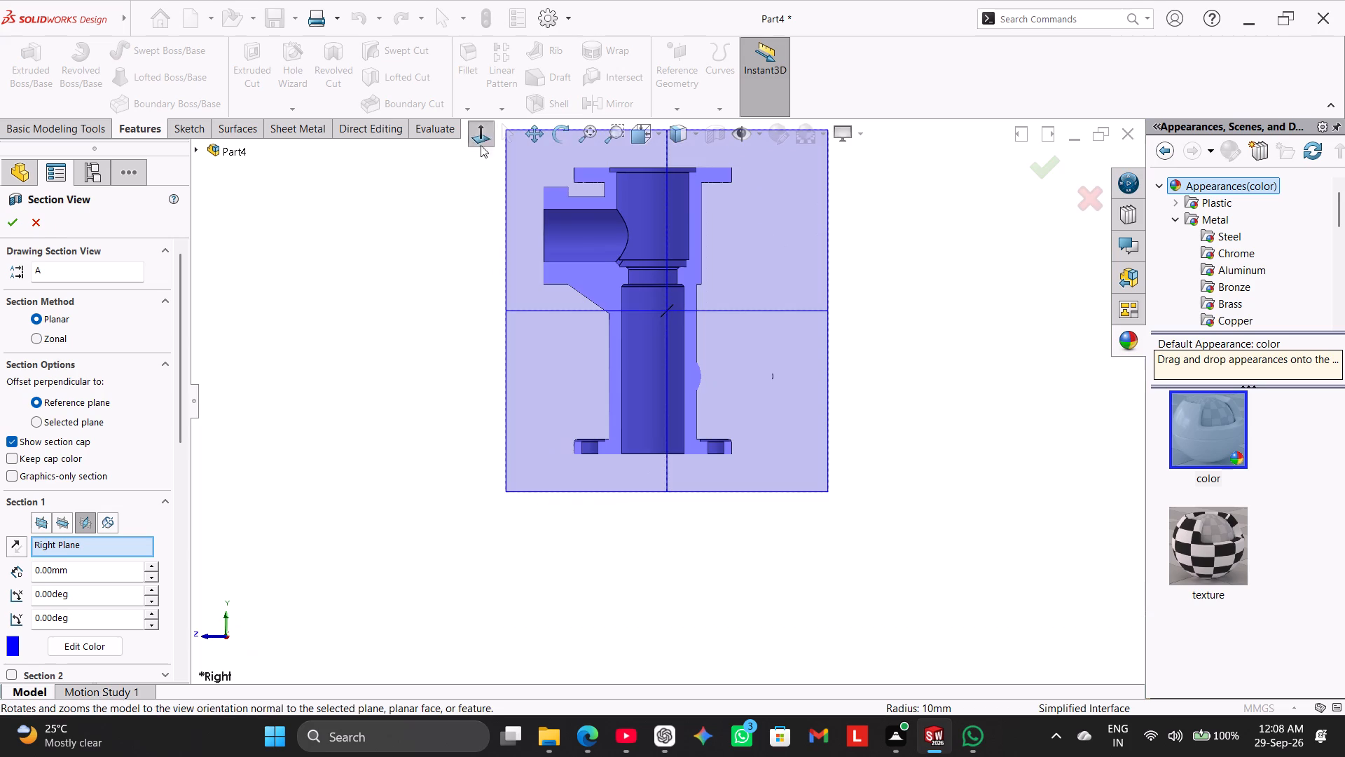
pyautogui.click(13, 220)
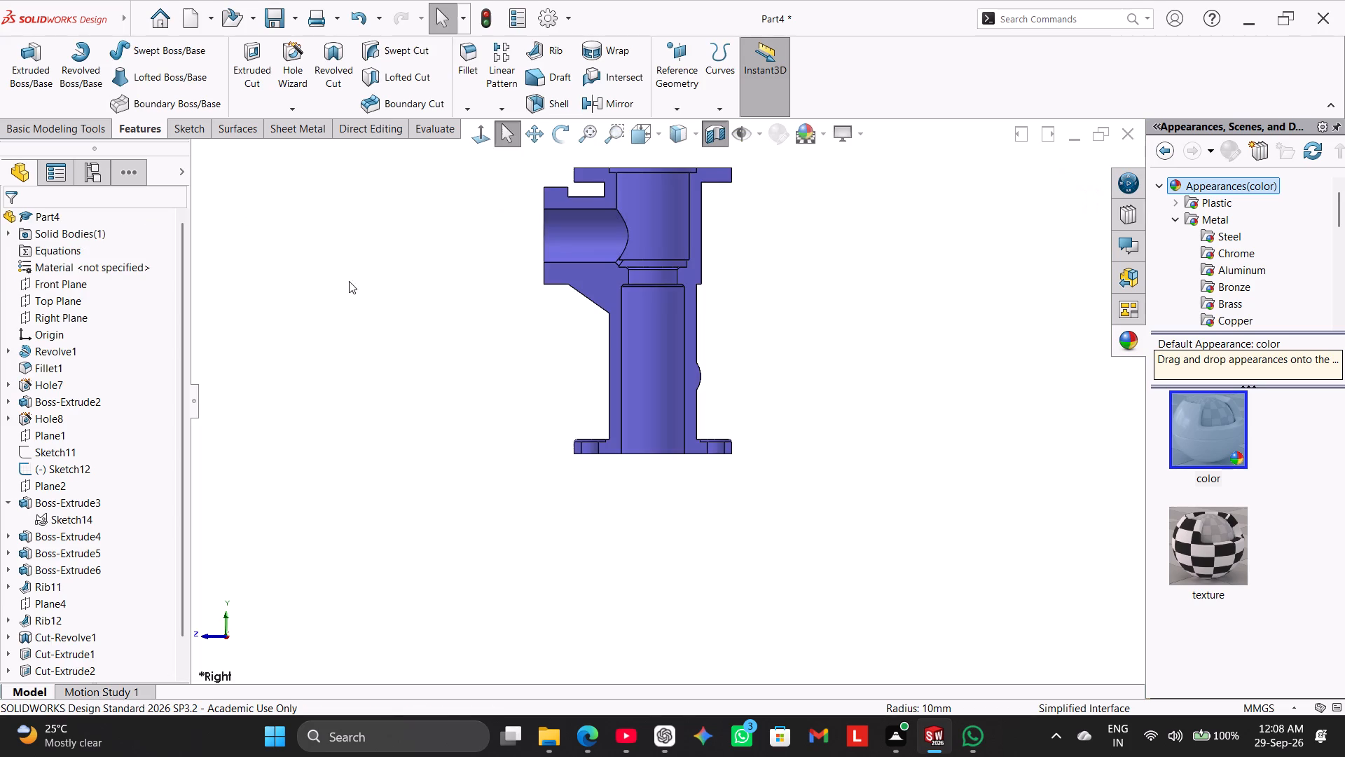
pyautogui.scroll(-5, 676, 233)
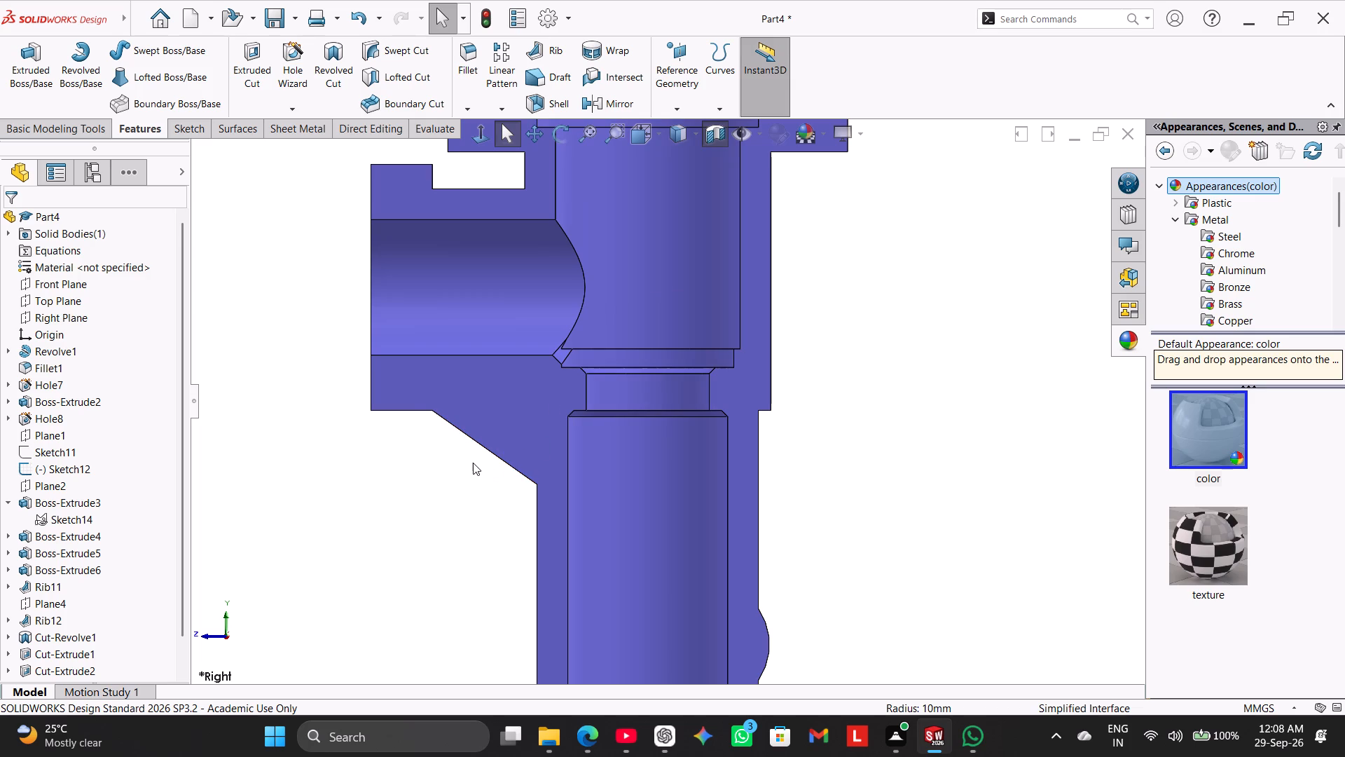
pyautogui.moveTo(469, 470); pyautogui.dragTo(447, 561, button='middle')
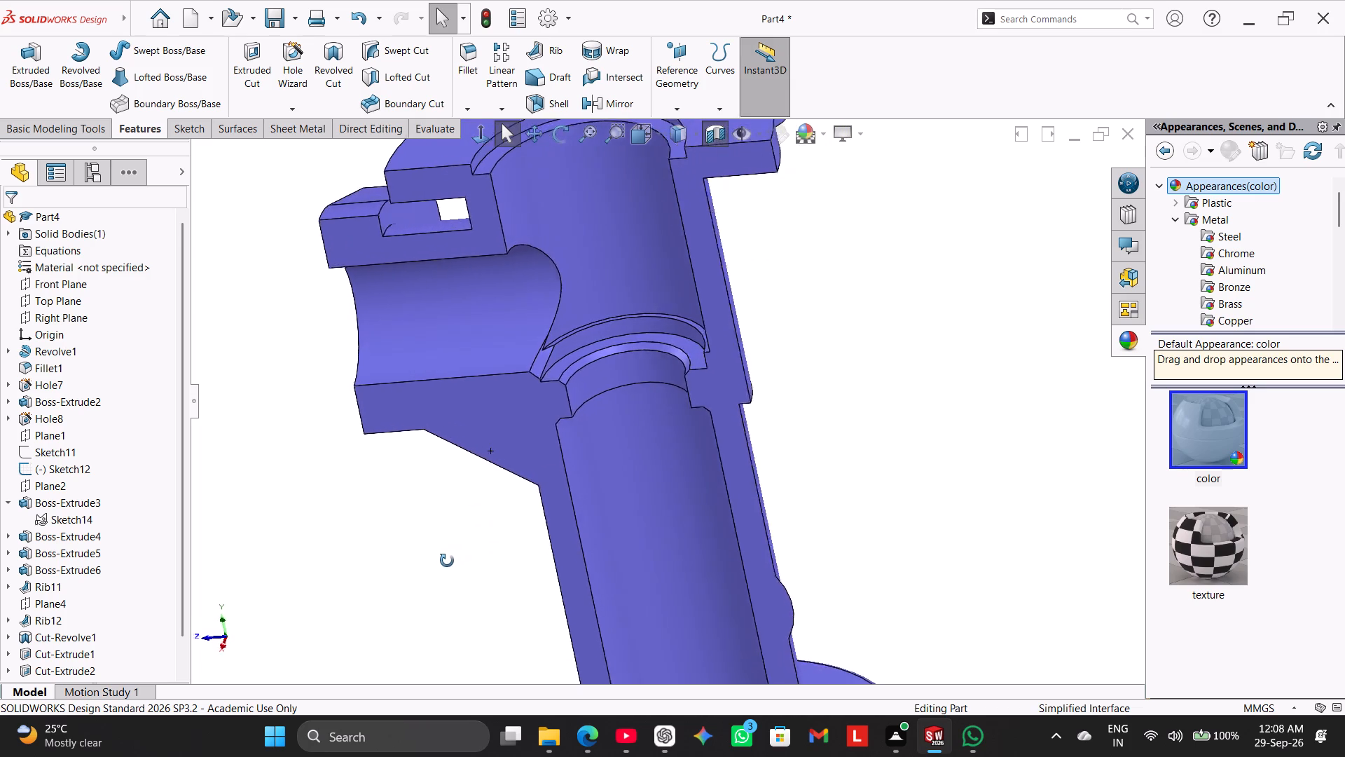
pyautogui.moveTo(447, 561); pyautogui.dragTo(422, 547, button='middle')
# Turn off the section view and inspect the whole body's flanges, ribs and outer walls from several angles.
pyautogui.click(714, 144)
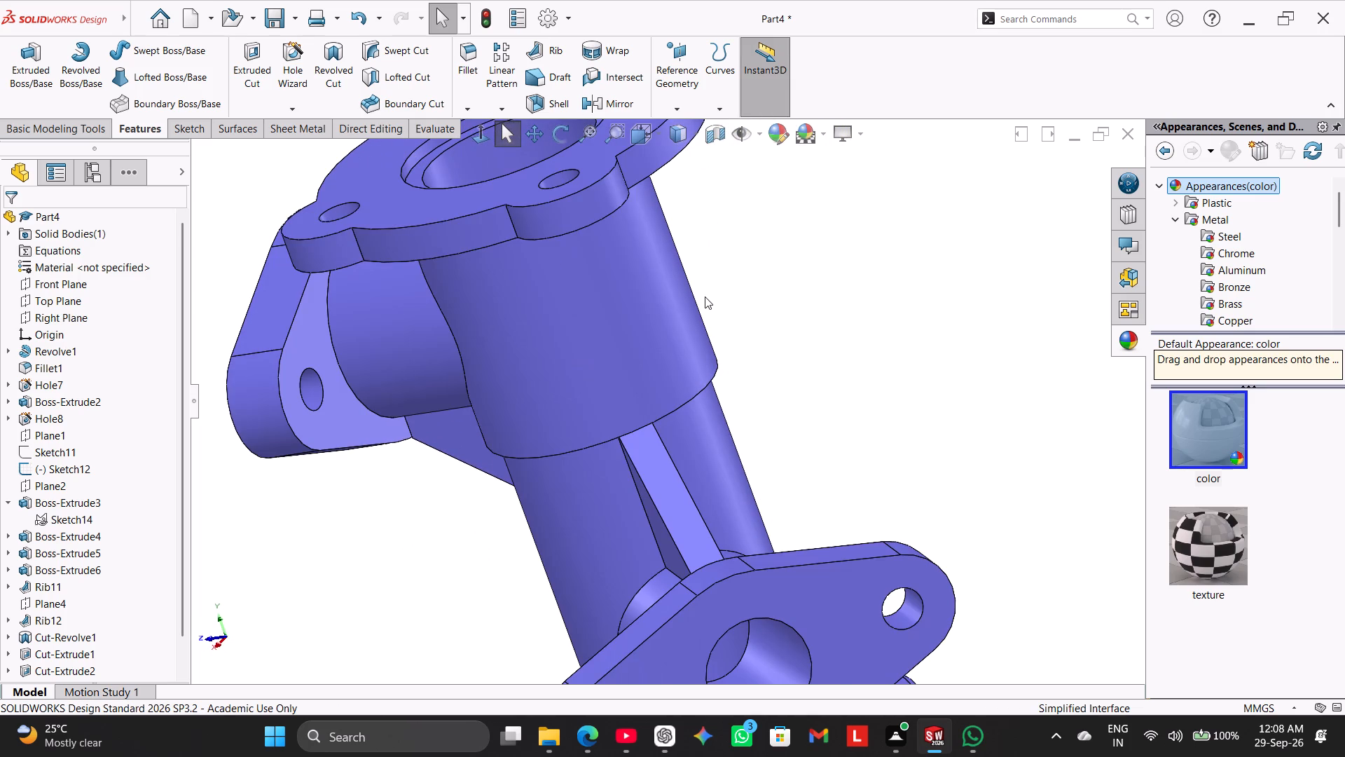
pyautogui.moveTo(738, 313); pyautogui.dragTo(787, 187, button='middle')
pyautogui.moveTo(857, 374); pyautogui.dragTo(827, 204, button='middle')
pyautogui.scroll(2, 974, 664)
pyautogui.moveTo(941, 606); pyautogui.dragTo(928, 548, button='middle')
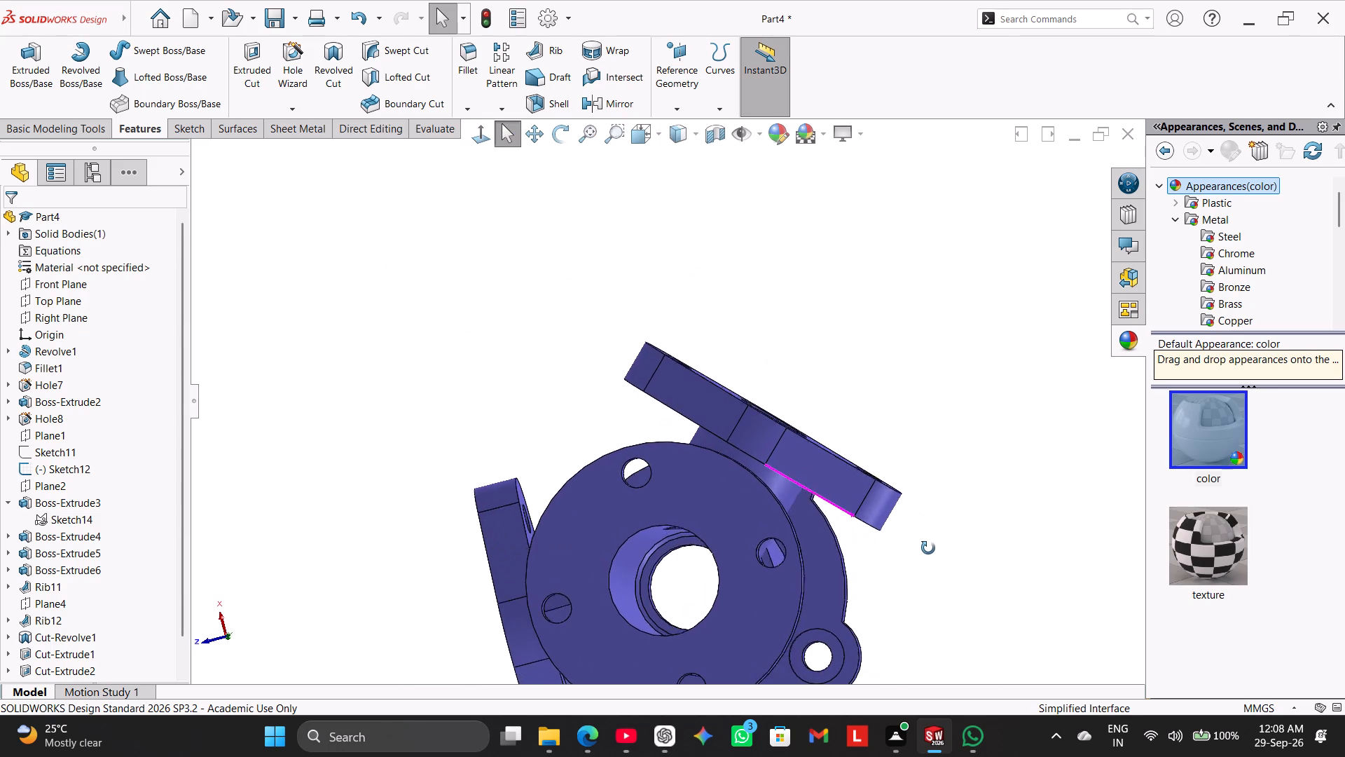
pyautogui.moveTo(928, 548); pyautogui.dragTo(953, 668, button='middle')
pyautogui.moveTo(936, 573); pyautogui.dragTo(943, 615, button='middle')
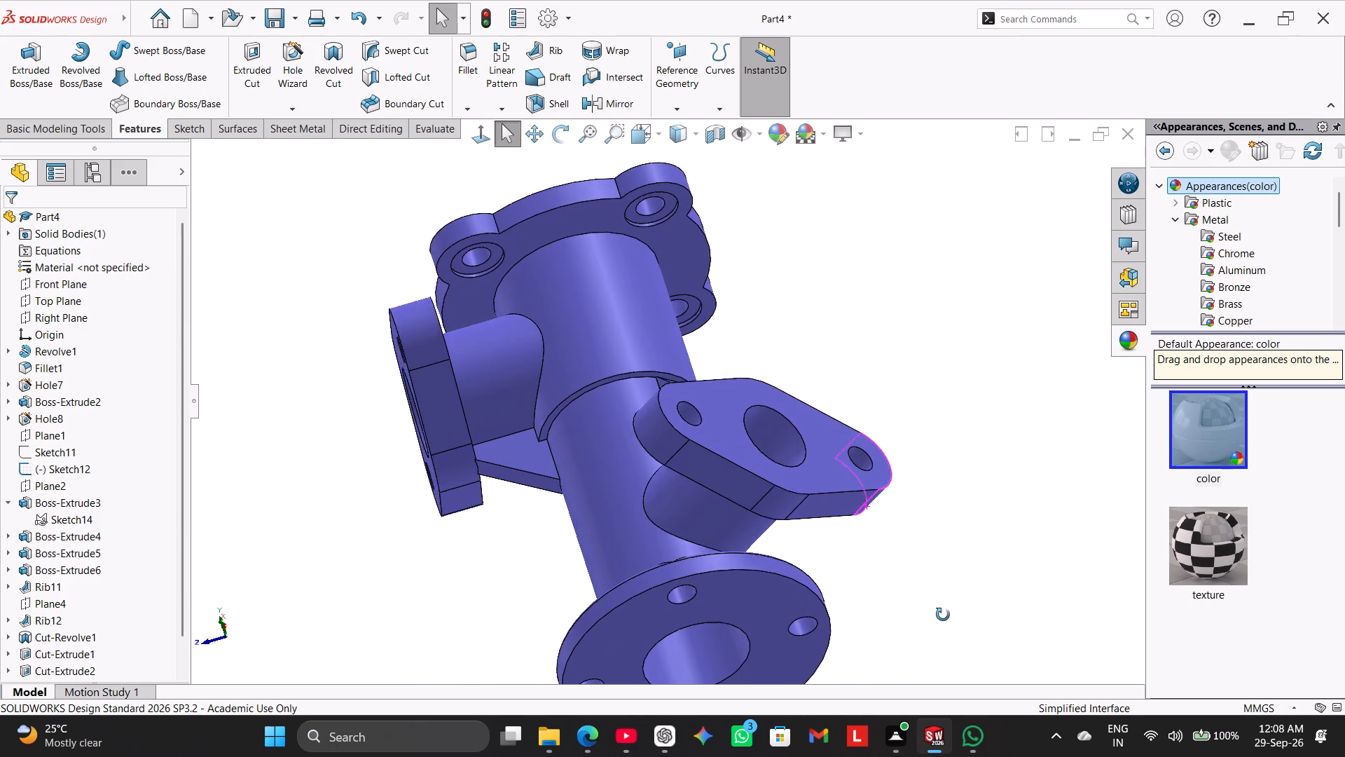
pyautogui.moveTo(943, 615); pyautogui.dragTo(1002, 474, button='middle')
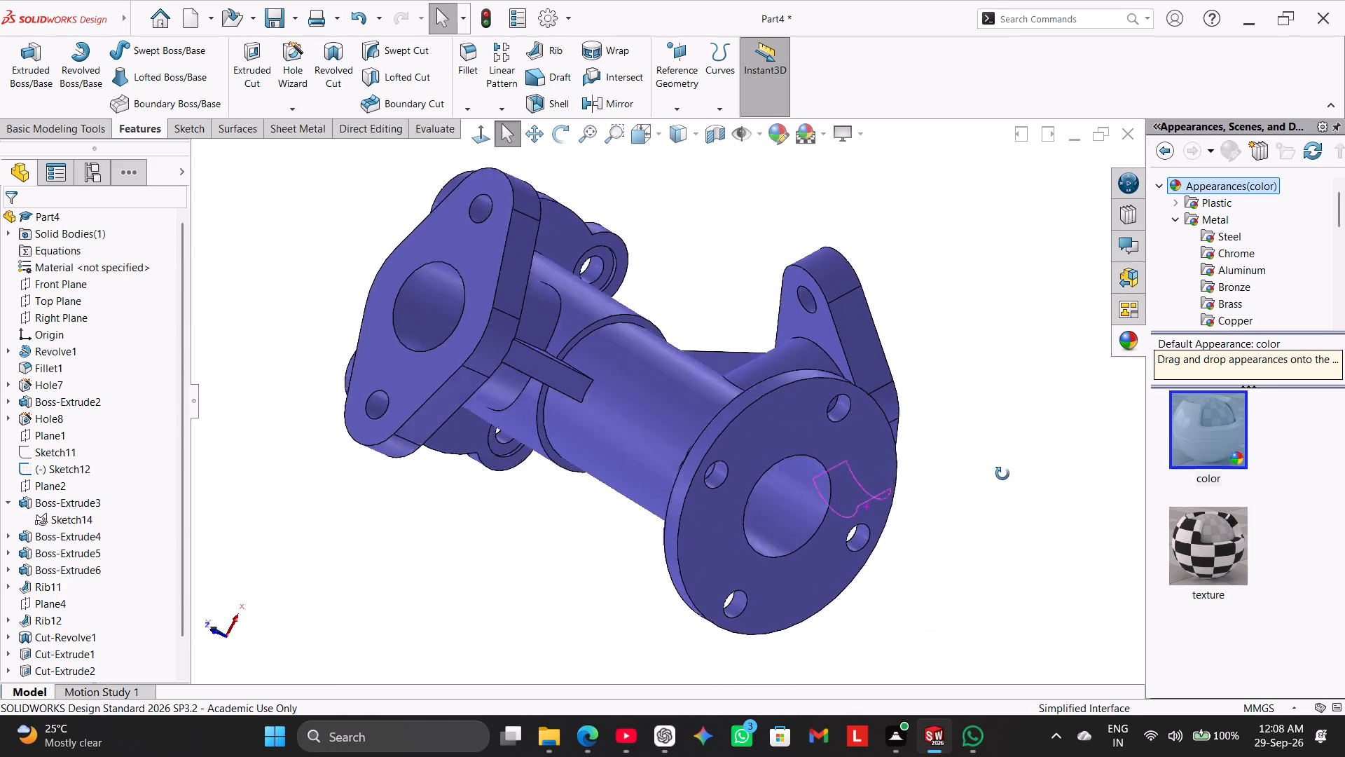
pyautogui.moveTo(1002, 474); pyautogui.dragTo(970, 523, button='middle')
# Section the body on the Right Plane and examine the bores, groove and neck from several angles.
pyautogui.click(722, 135)
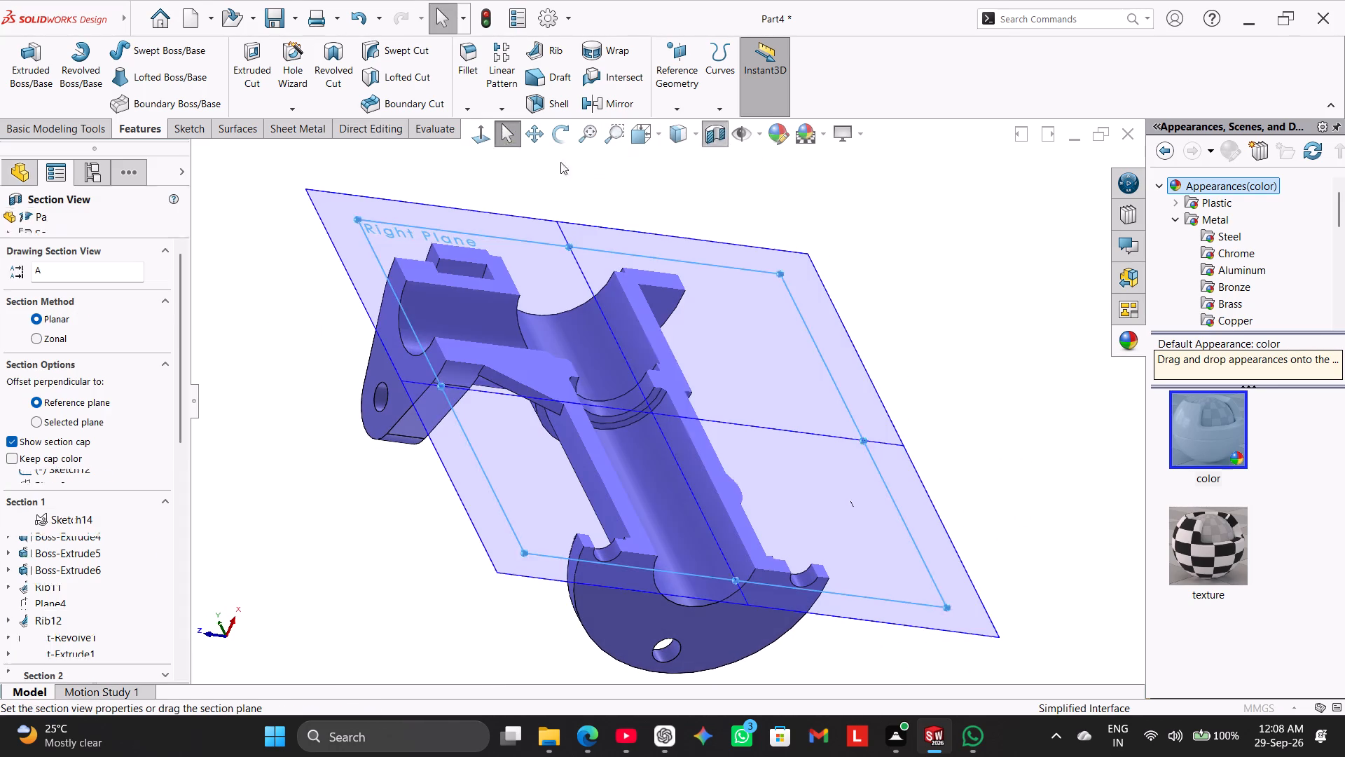
pyautogui.click(481, 139)
pyautogui.scroll(-3, 684, 299)
pyautogui.scroll(-3, 629, 264)
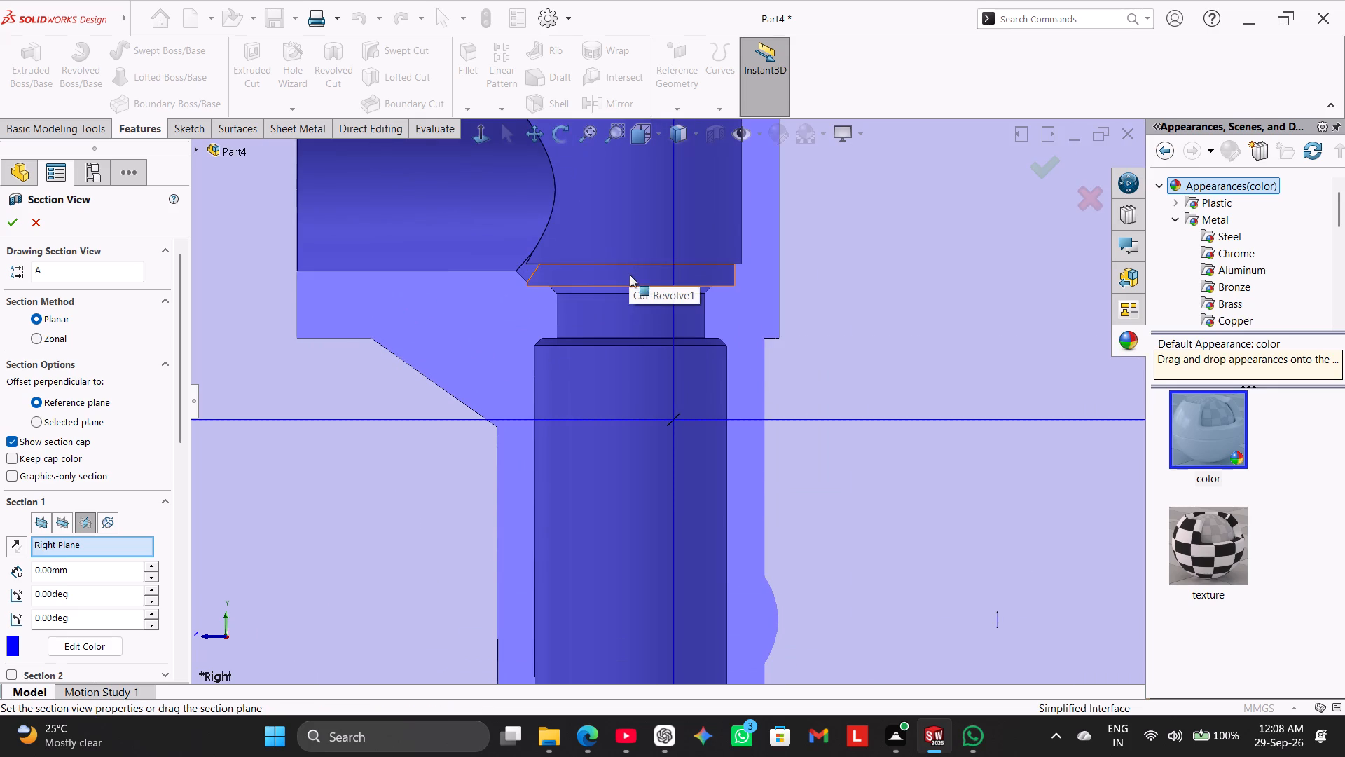
pyautogui.moveTo(581, 241); pyautogui.dragTo(560, 264, button='middle')
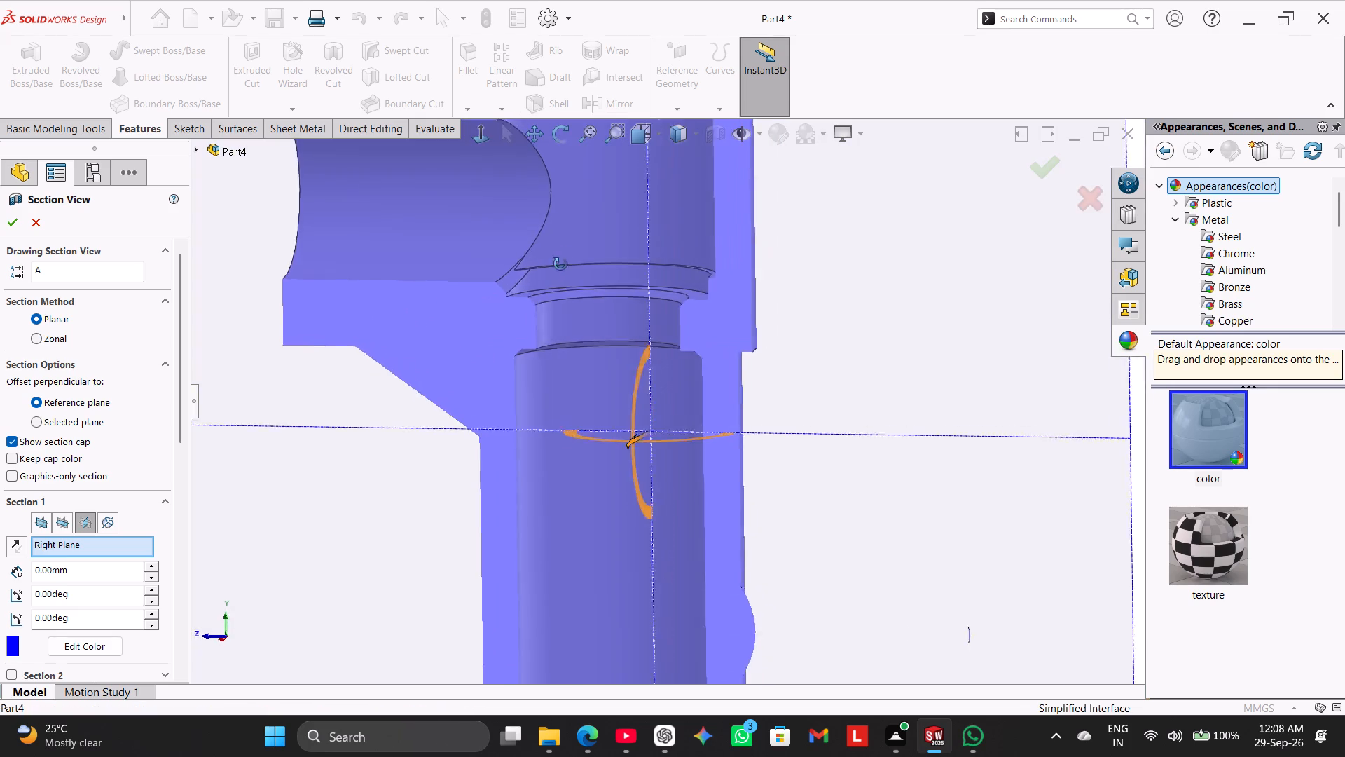
pyautogui.moveTo(560, 264); pyautogui.dragTo(579, 384, button='middle')
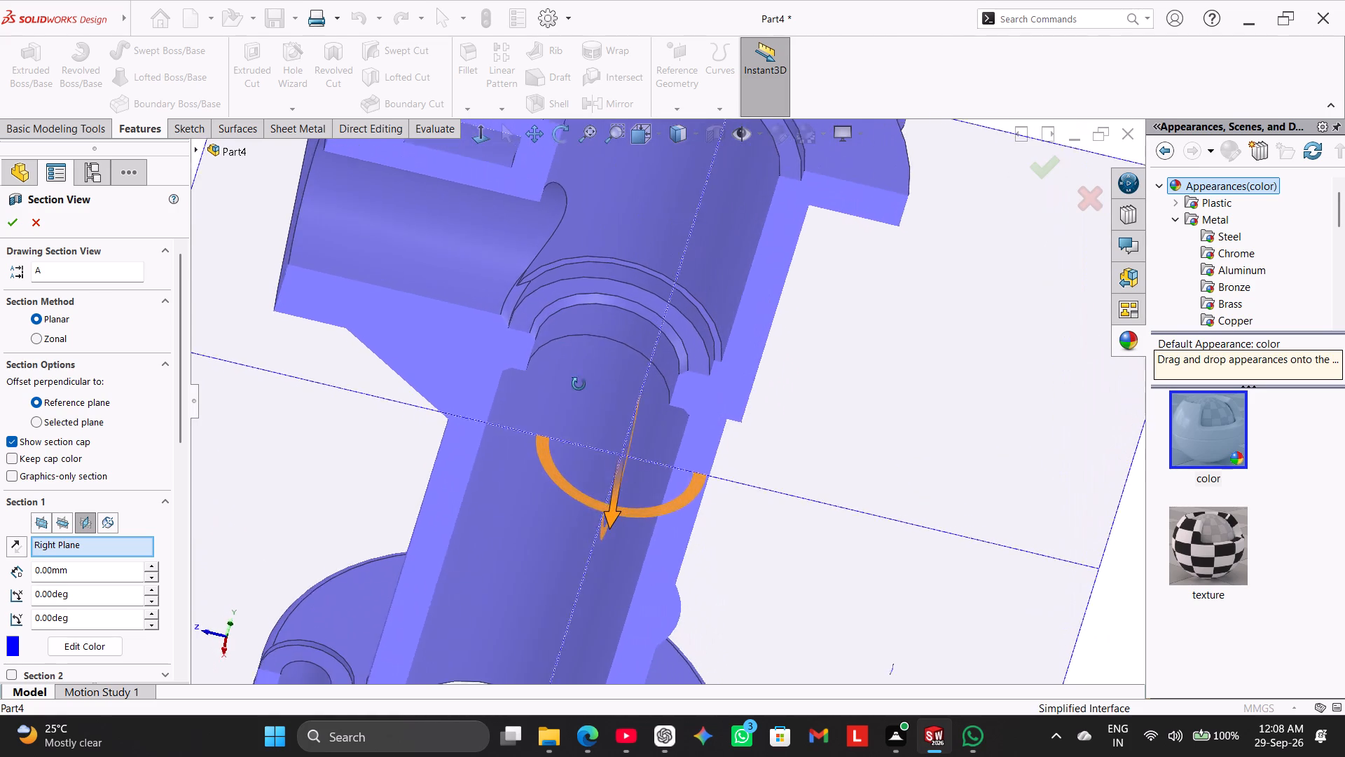
pyautogui.moveTo(579, 384); pyautogui.dragTo(551, 376, button='middle')
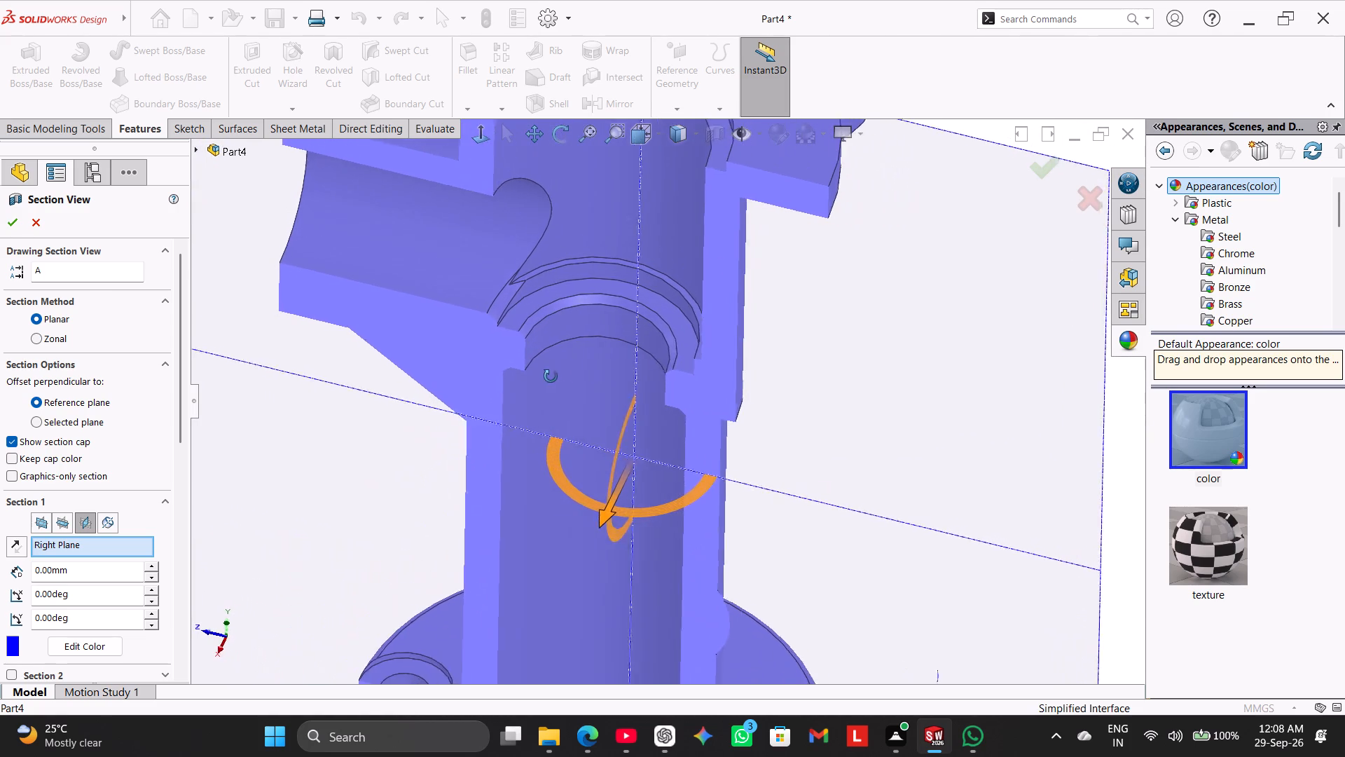
pyautogui.moveTo(551, 376); pyautogui.dragTo(567, 388, button='middle')
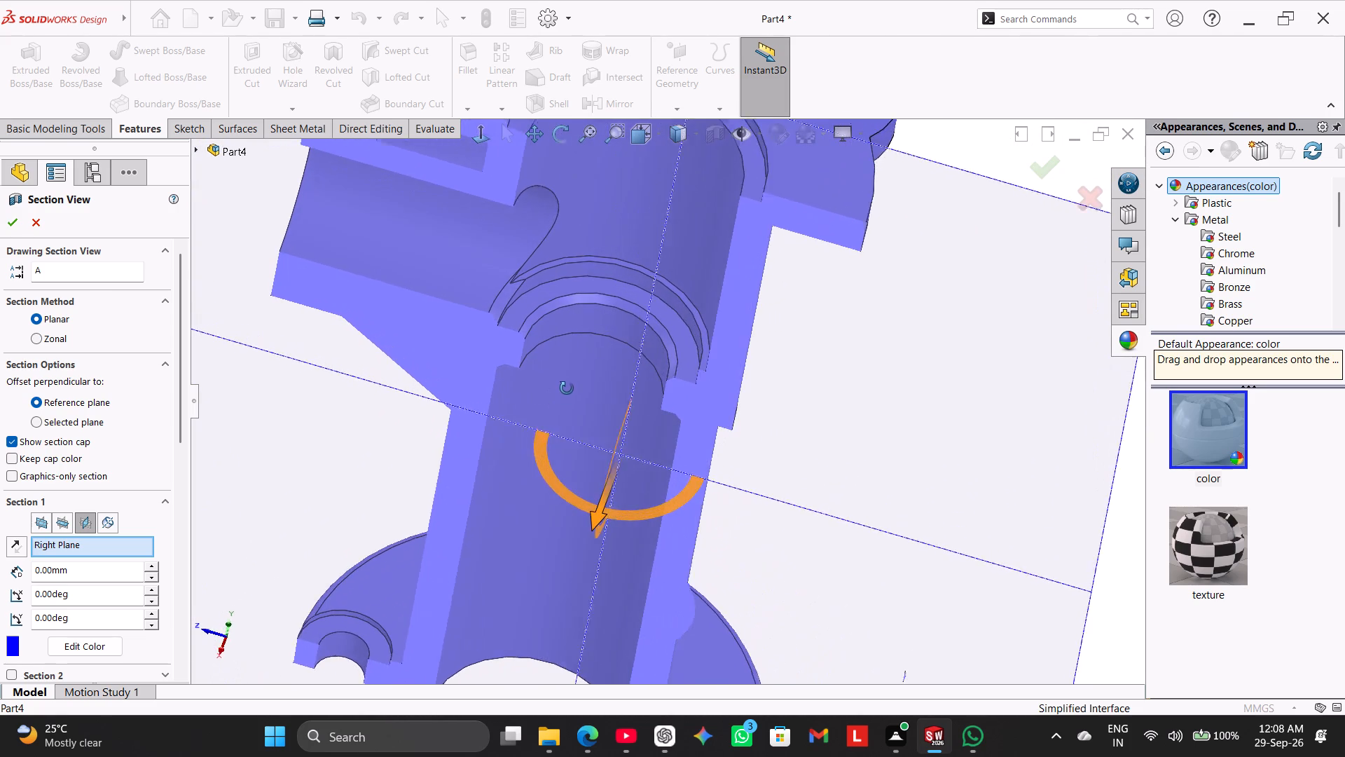
pyautogui.moveTo(567, 388); pyautogui.dragTo(572, 378, button='middle')
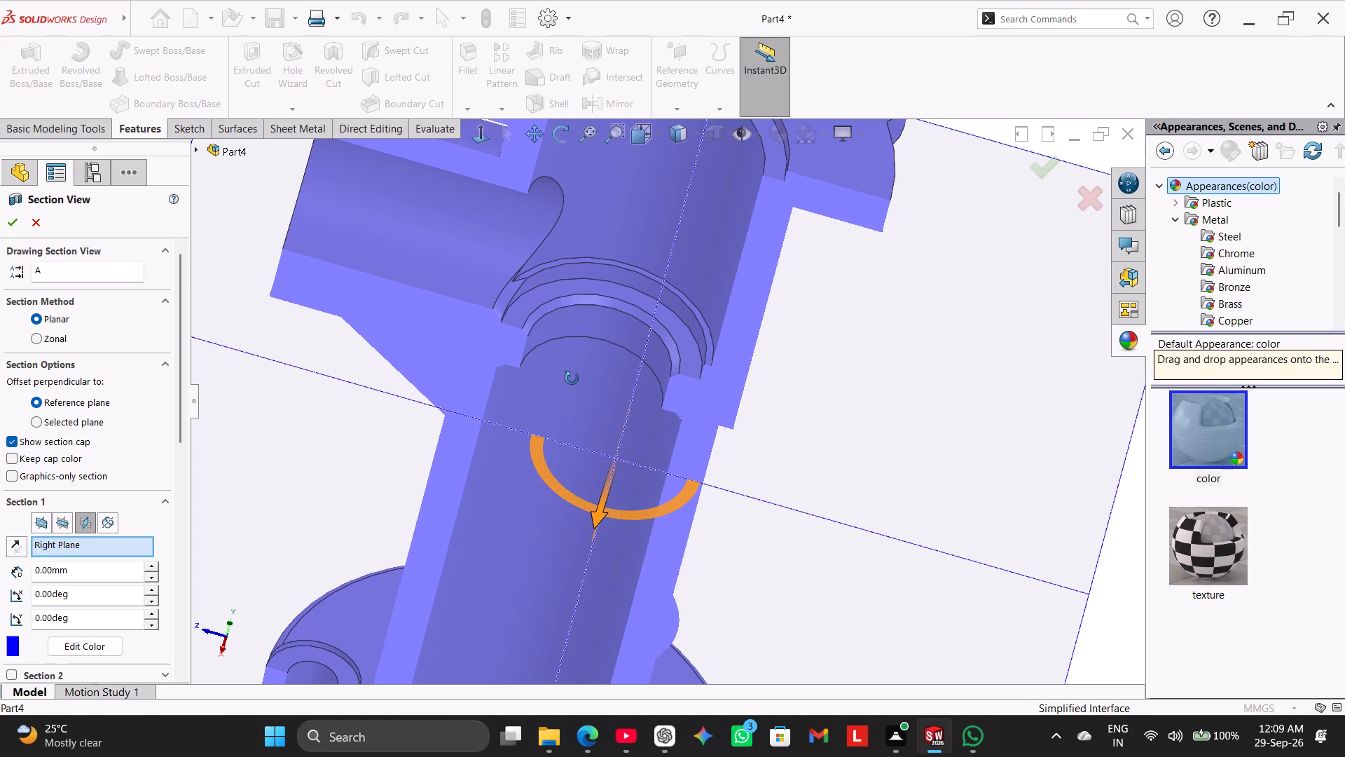
pyautogui.moveTo(572, 378); pyautogui.dragTo(570, 388, button='middle')
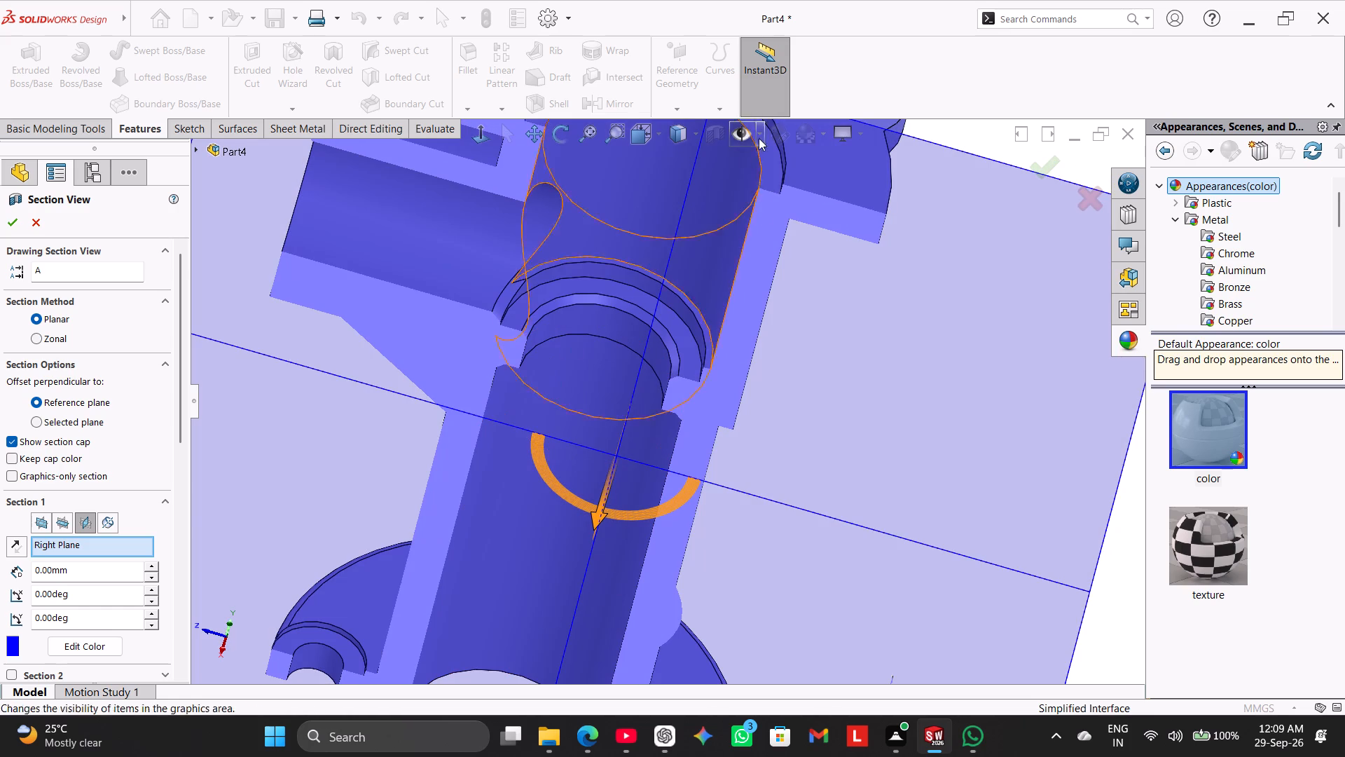
pyautogui.click(490, 135)
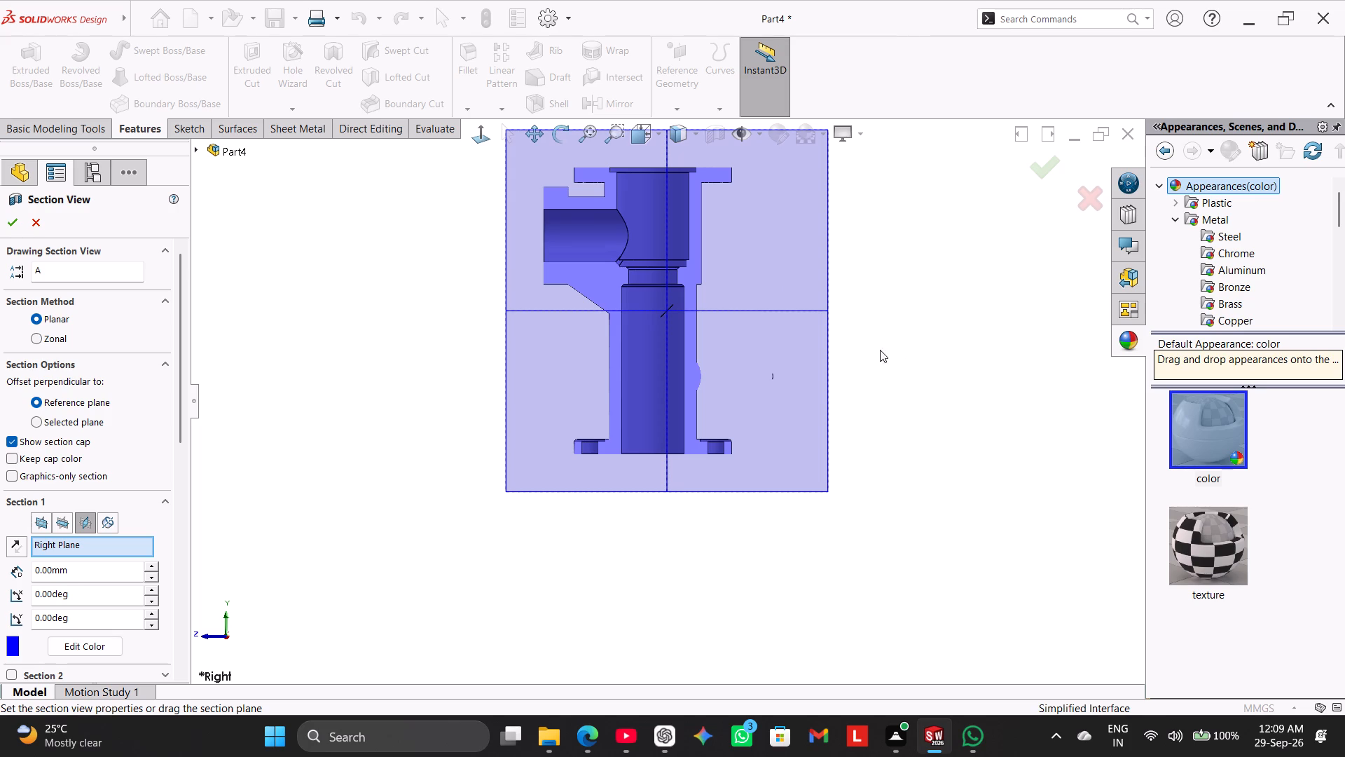
pyautogui.moveTo(878, 255); pyautogui.dragTo(859, 323, button='middle')
pyautogui.scroll(-2, 857, 267)
pyautogui.scroll(-2, 799, 219)
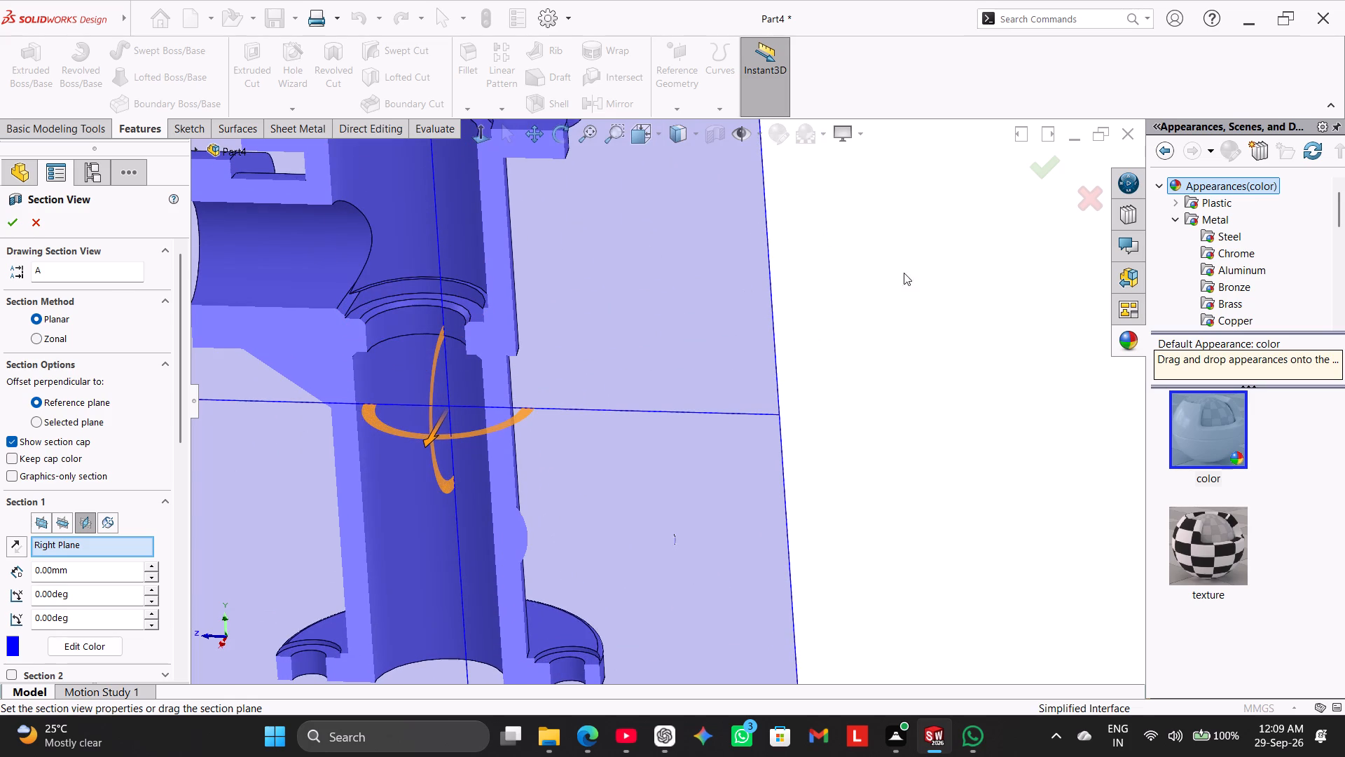
pyautogui.scroll(3, 916, 268)
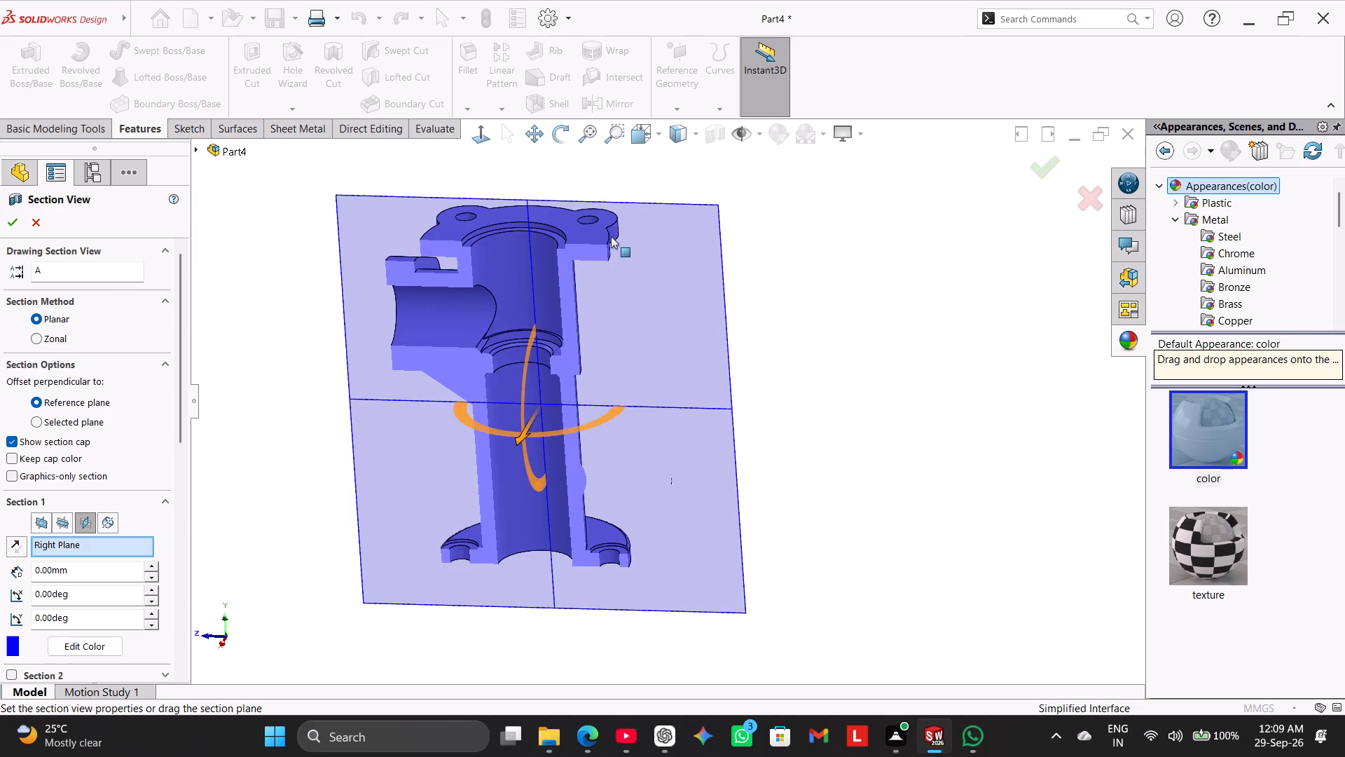
pyautogui.click(477, 127)
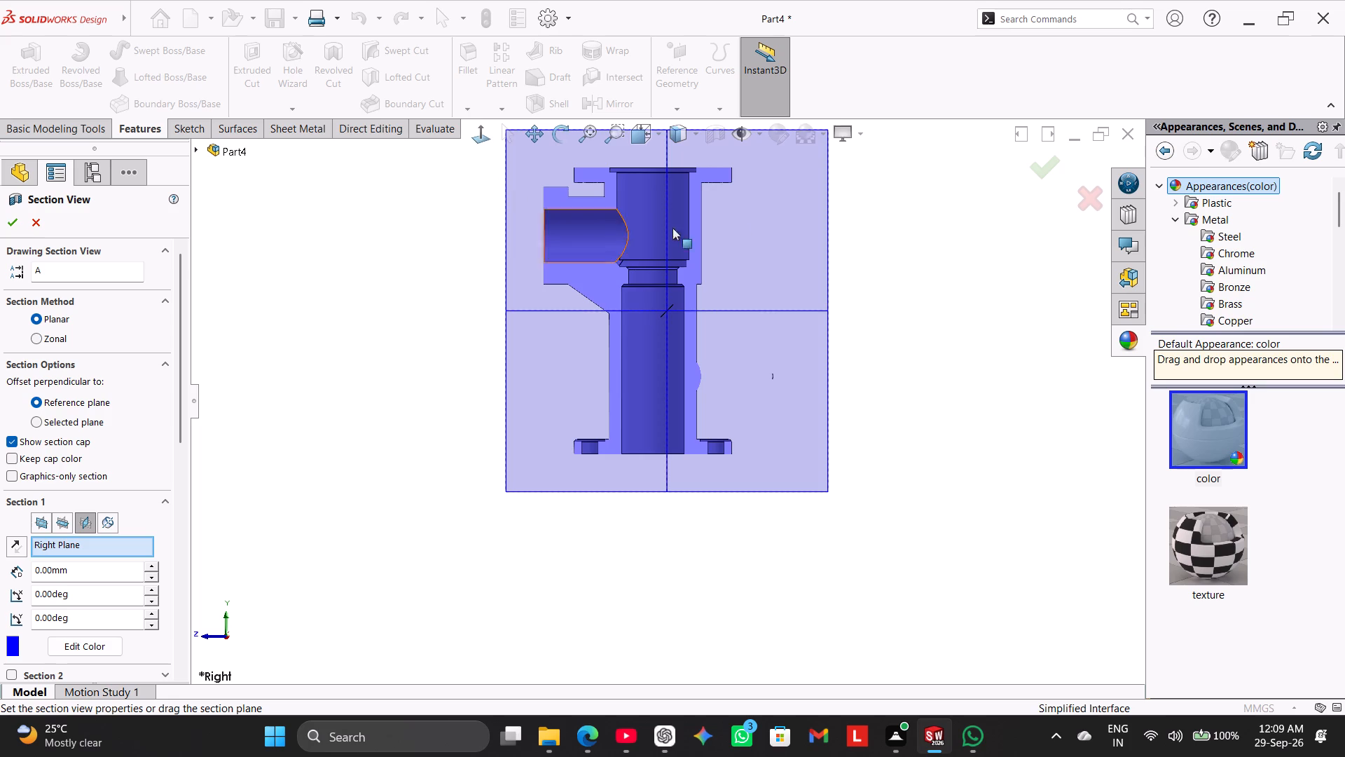
pyautogui.scroll(-1, 754, 226)
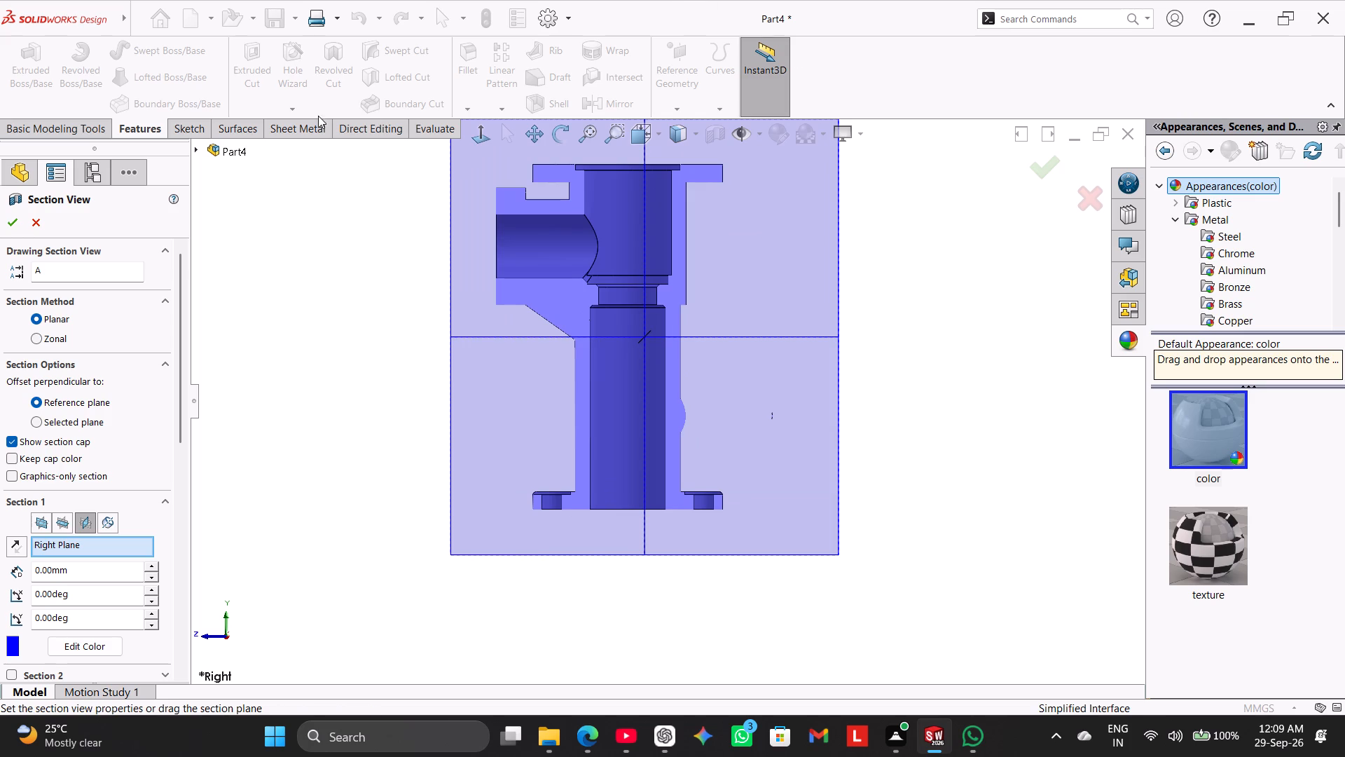
pyautogui.click(7, 221)
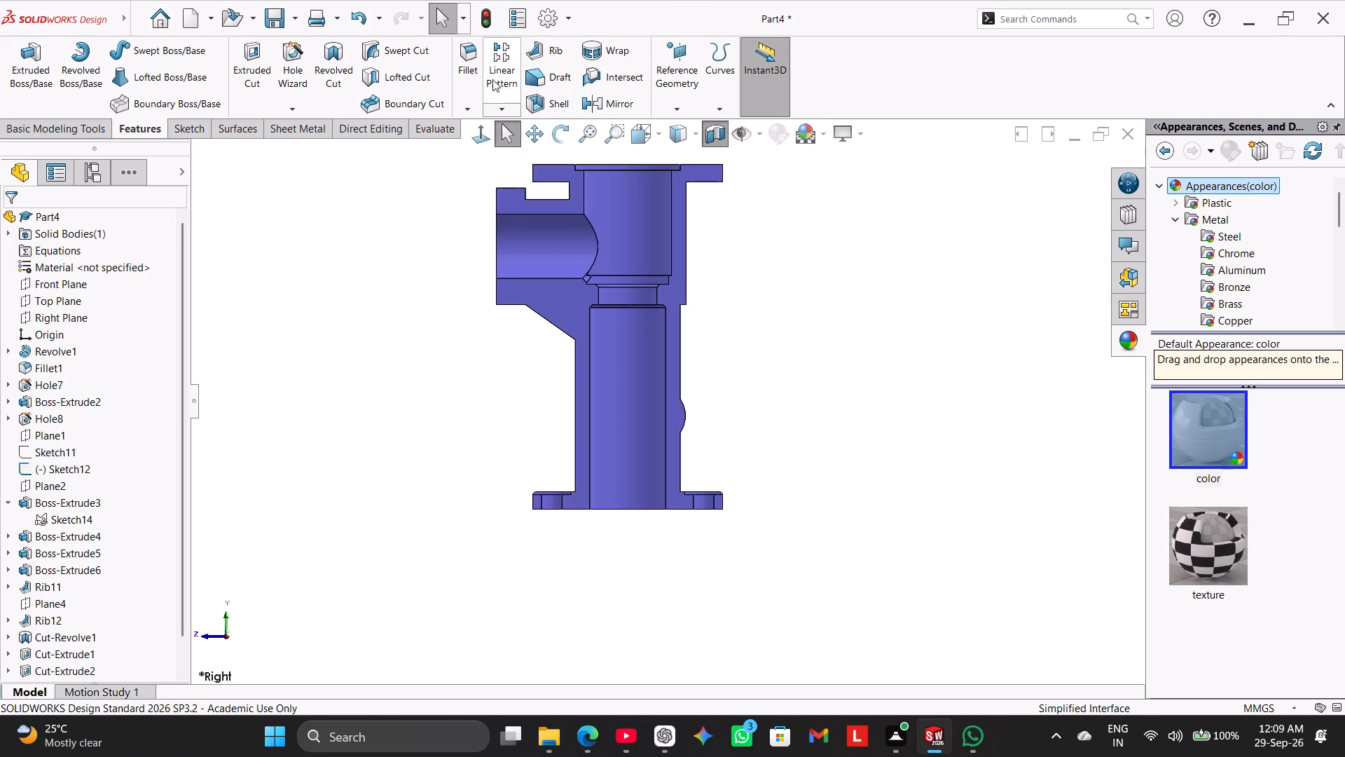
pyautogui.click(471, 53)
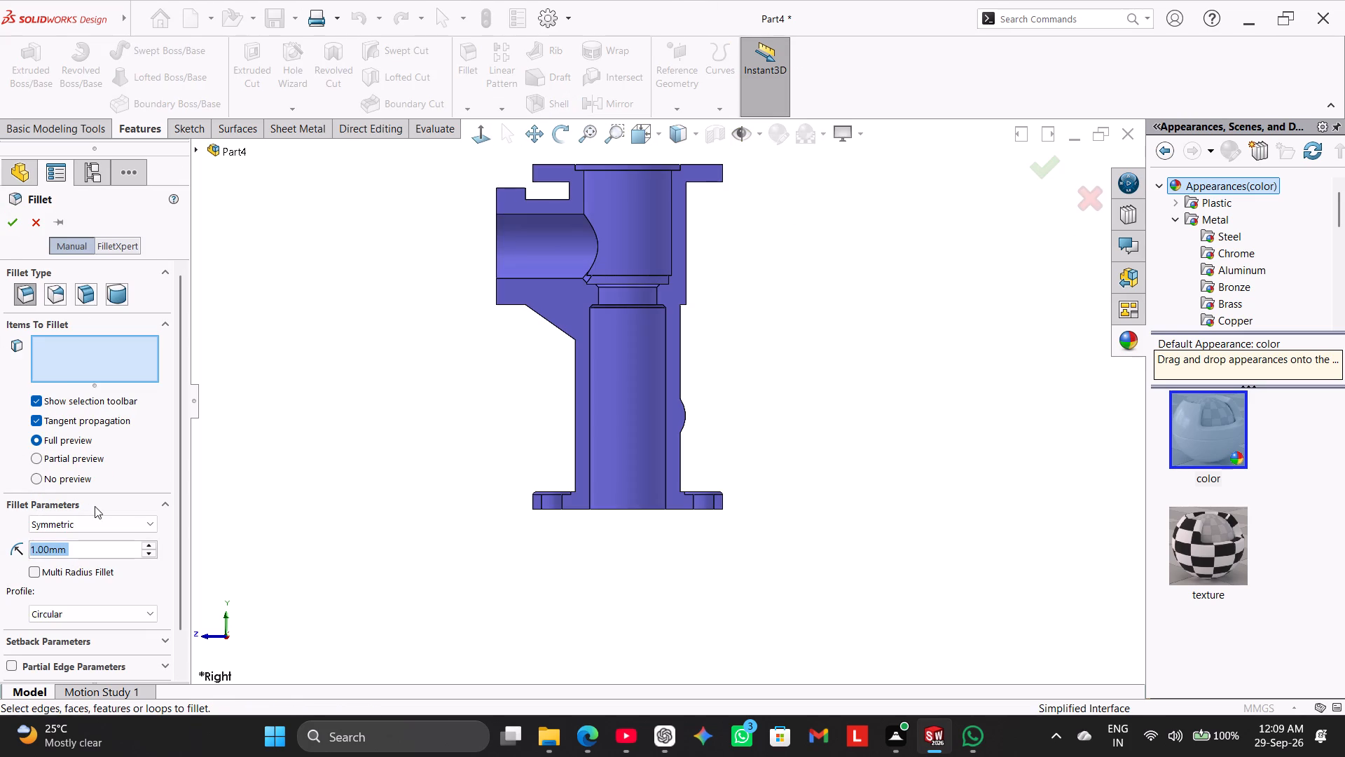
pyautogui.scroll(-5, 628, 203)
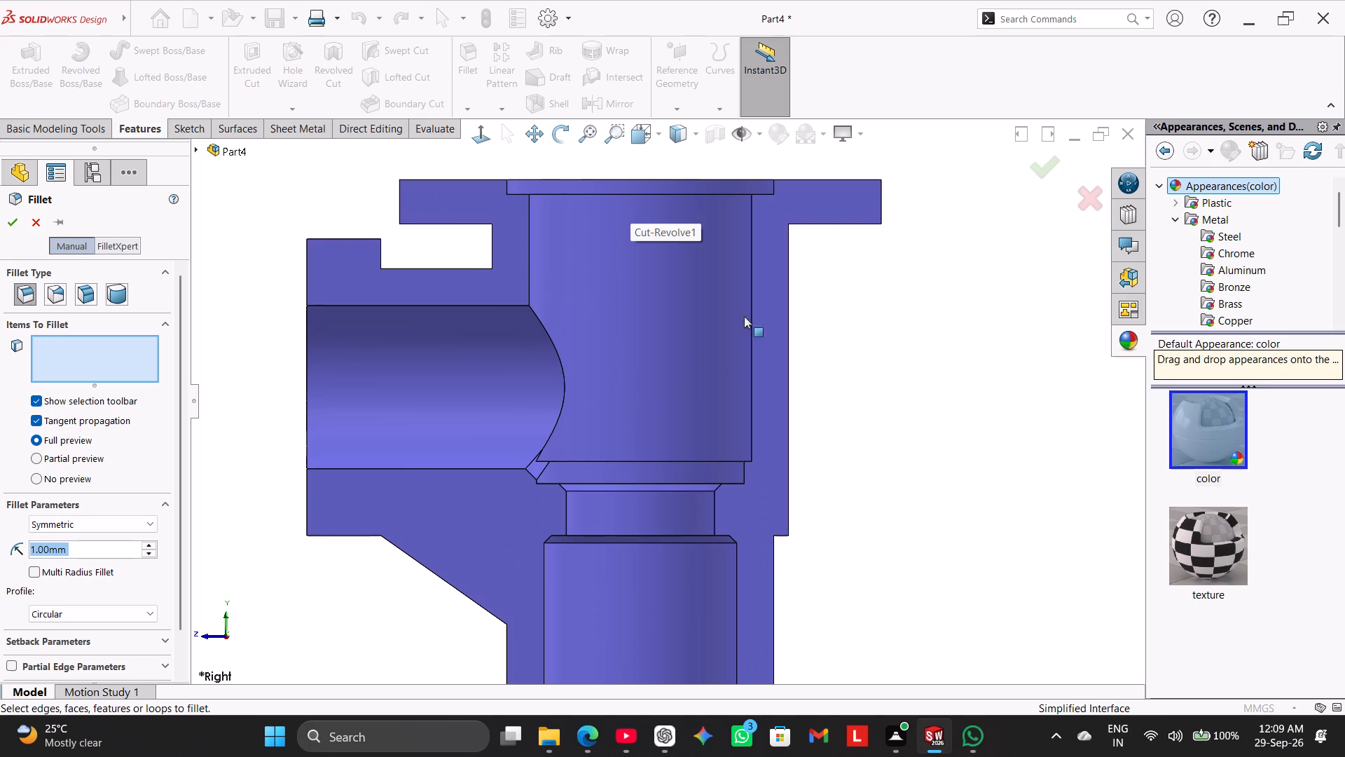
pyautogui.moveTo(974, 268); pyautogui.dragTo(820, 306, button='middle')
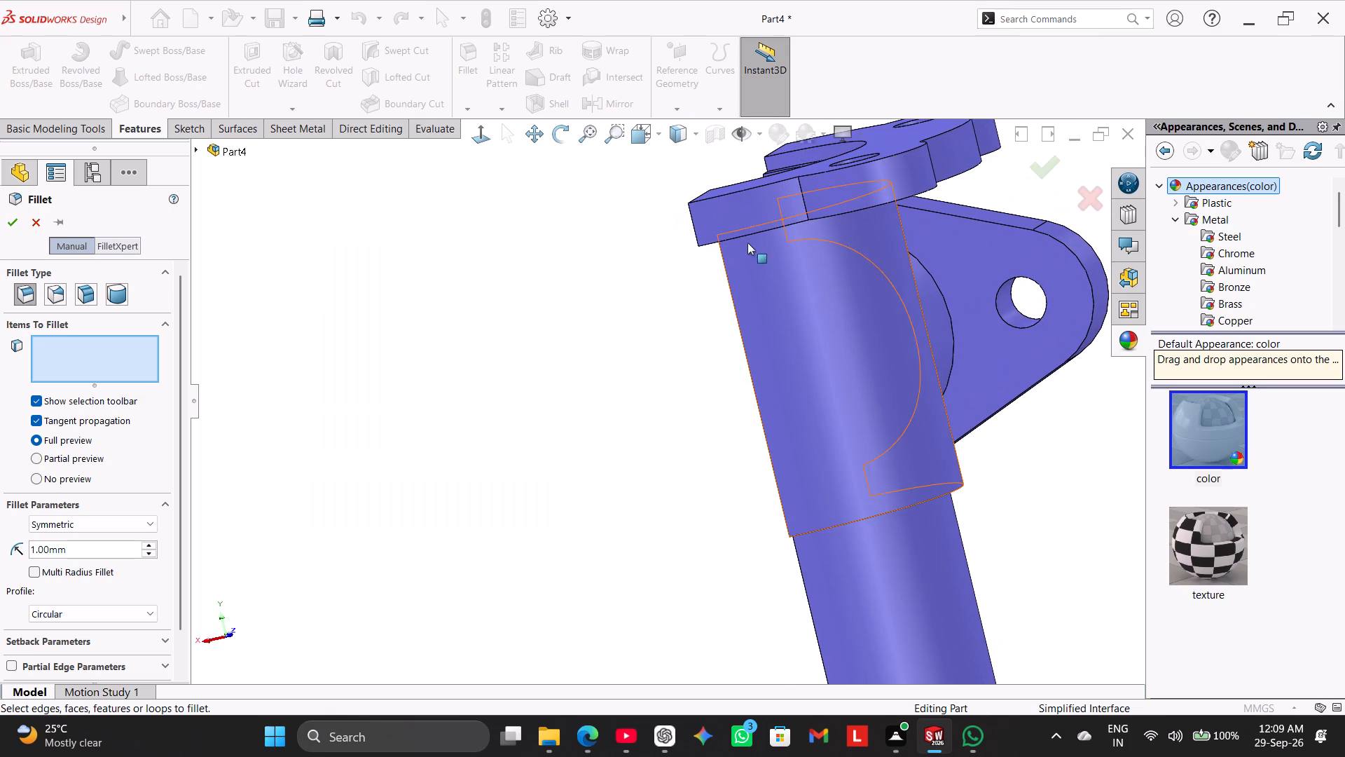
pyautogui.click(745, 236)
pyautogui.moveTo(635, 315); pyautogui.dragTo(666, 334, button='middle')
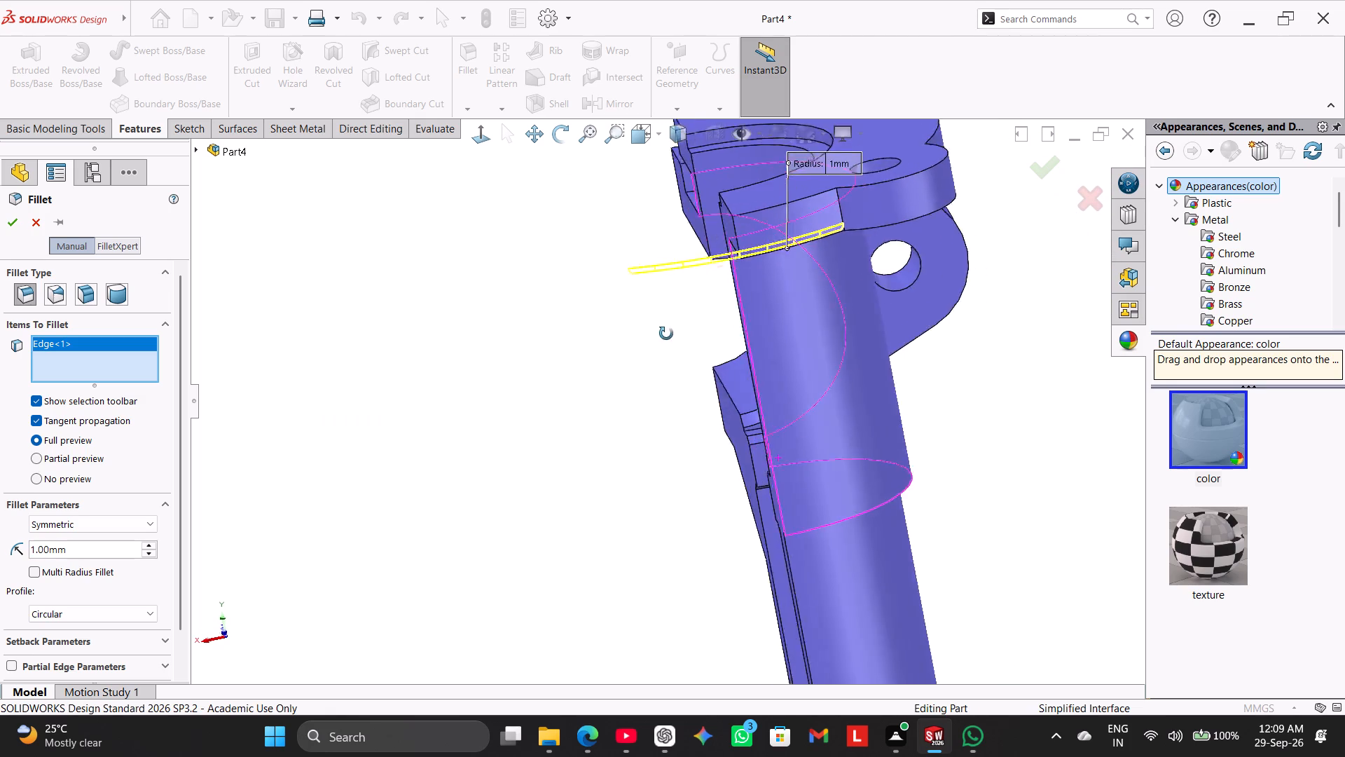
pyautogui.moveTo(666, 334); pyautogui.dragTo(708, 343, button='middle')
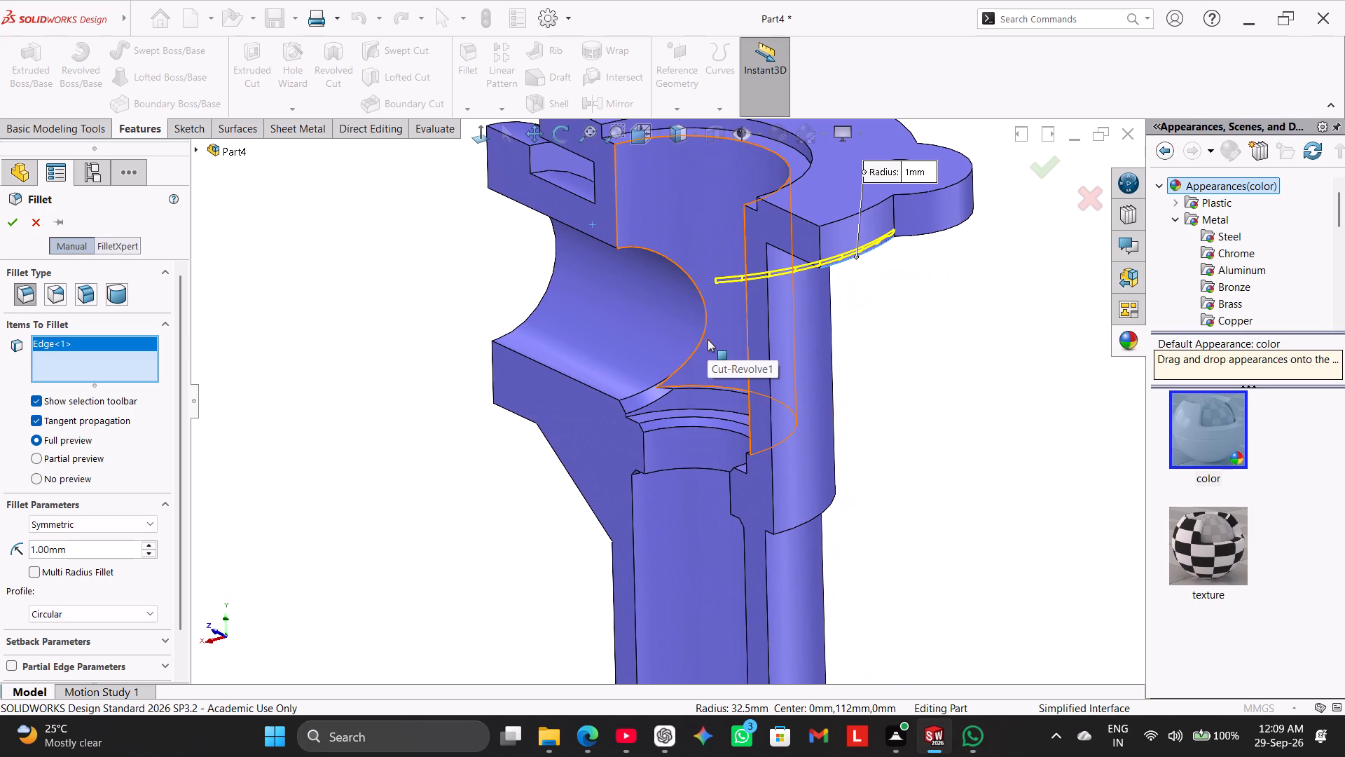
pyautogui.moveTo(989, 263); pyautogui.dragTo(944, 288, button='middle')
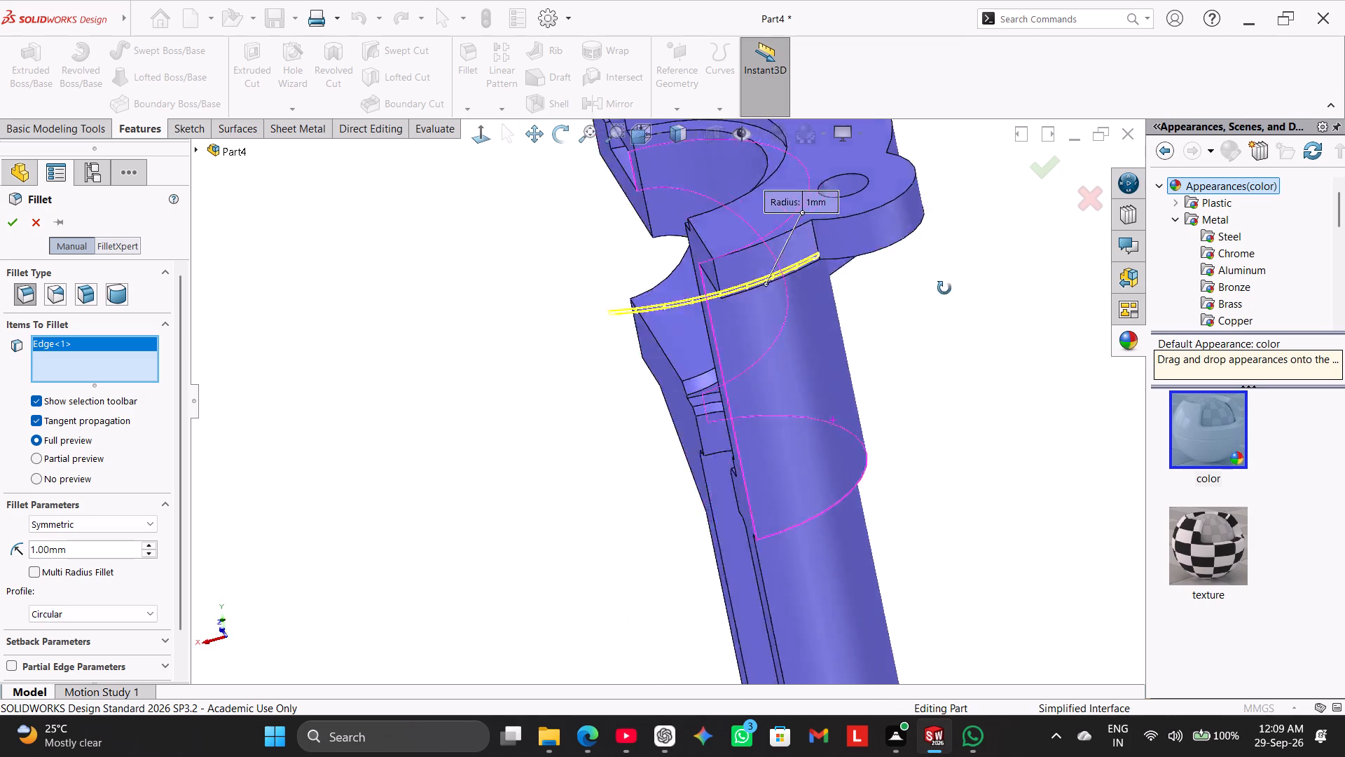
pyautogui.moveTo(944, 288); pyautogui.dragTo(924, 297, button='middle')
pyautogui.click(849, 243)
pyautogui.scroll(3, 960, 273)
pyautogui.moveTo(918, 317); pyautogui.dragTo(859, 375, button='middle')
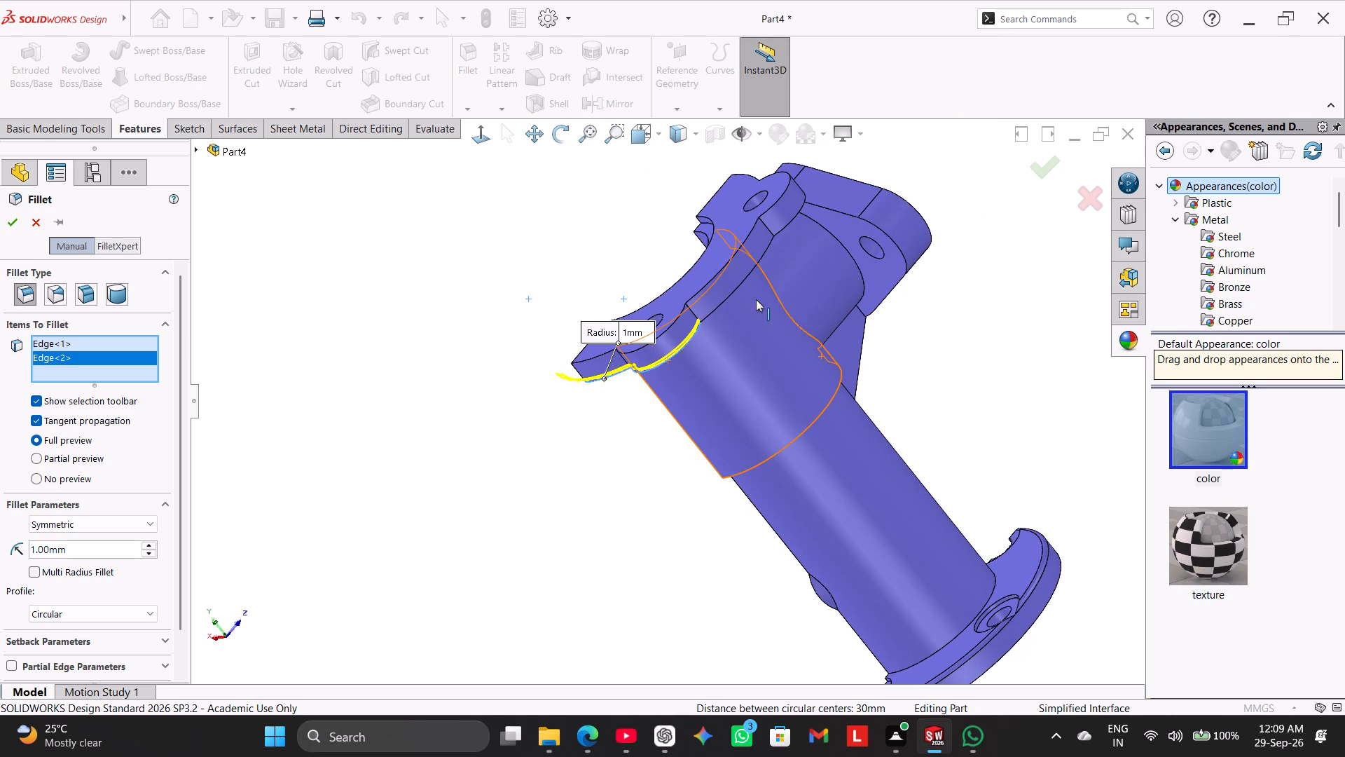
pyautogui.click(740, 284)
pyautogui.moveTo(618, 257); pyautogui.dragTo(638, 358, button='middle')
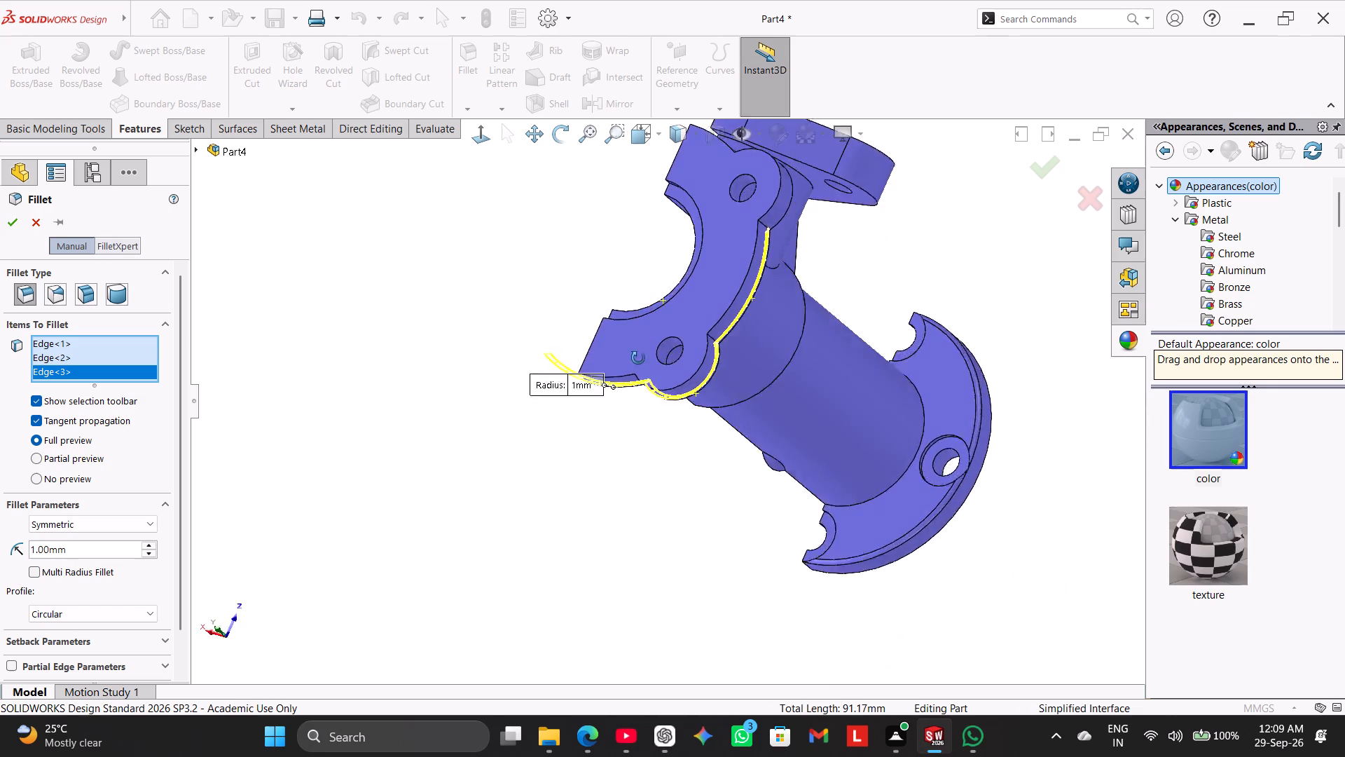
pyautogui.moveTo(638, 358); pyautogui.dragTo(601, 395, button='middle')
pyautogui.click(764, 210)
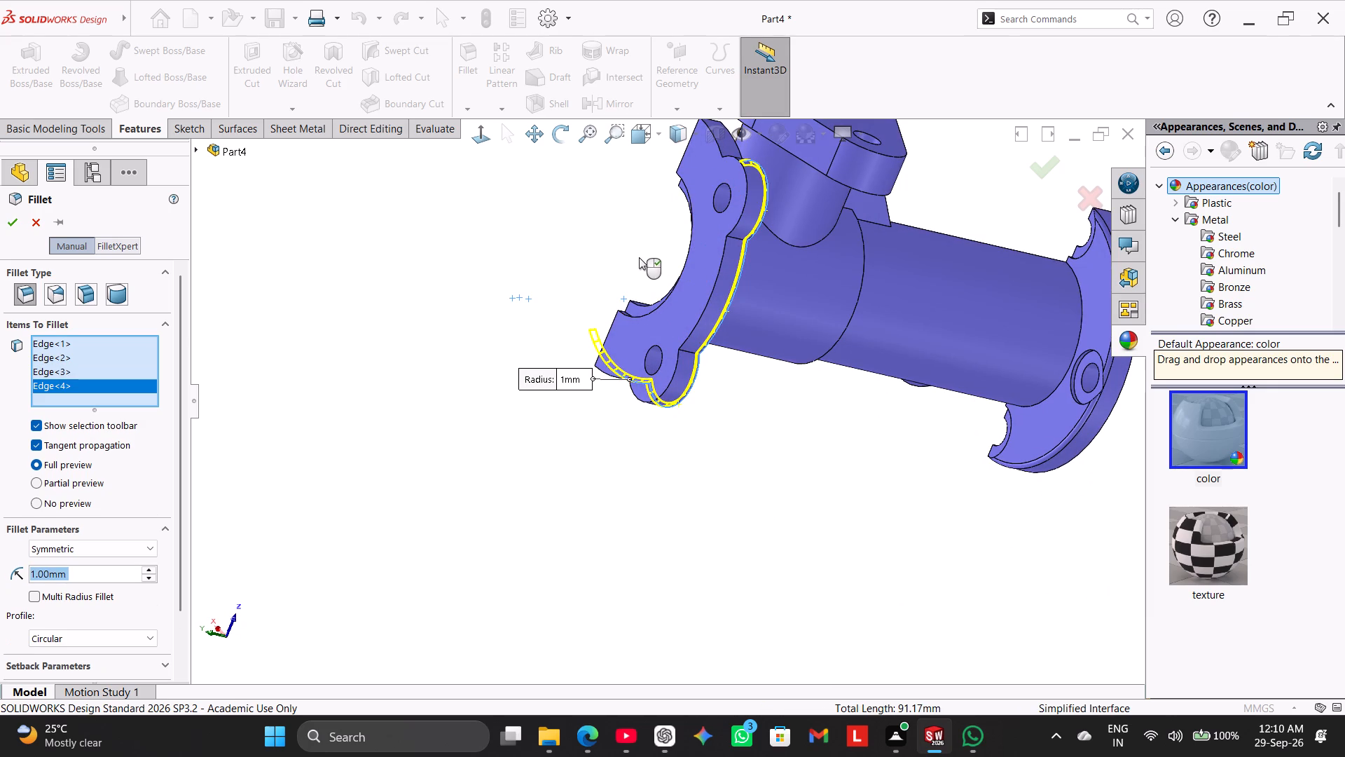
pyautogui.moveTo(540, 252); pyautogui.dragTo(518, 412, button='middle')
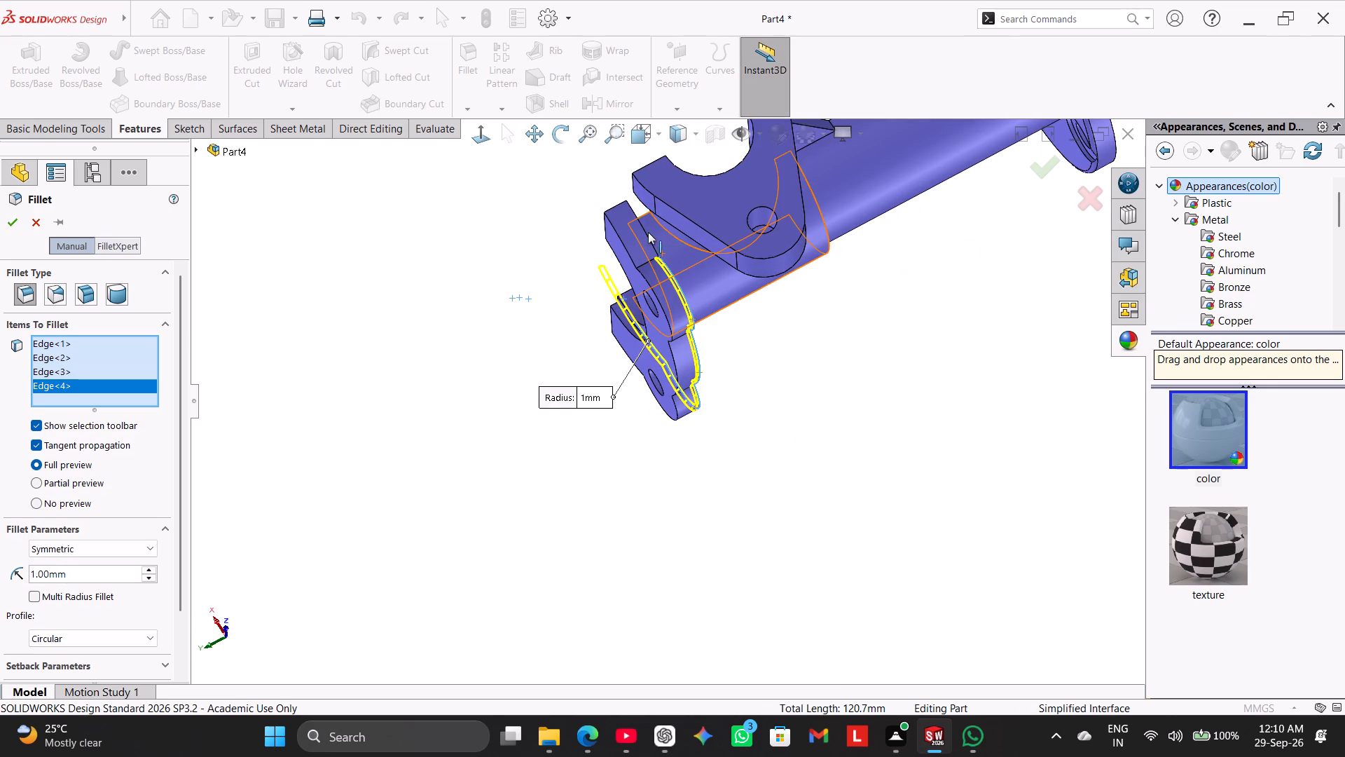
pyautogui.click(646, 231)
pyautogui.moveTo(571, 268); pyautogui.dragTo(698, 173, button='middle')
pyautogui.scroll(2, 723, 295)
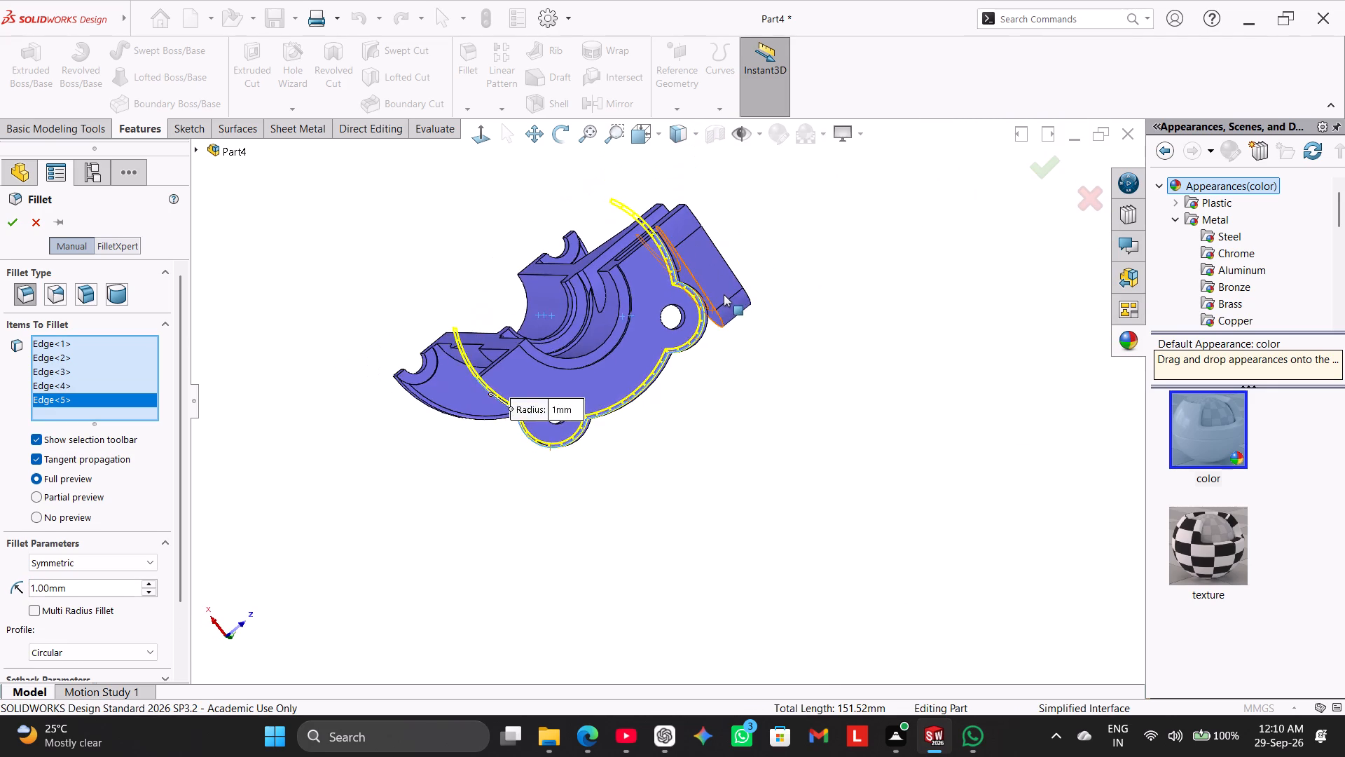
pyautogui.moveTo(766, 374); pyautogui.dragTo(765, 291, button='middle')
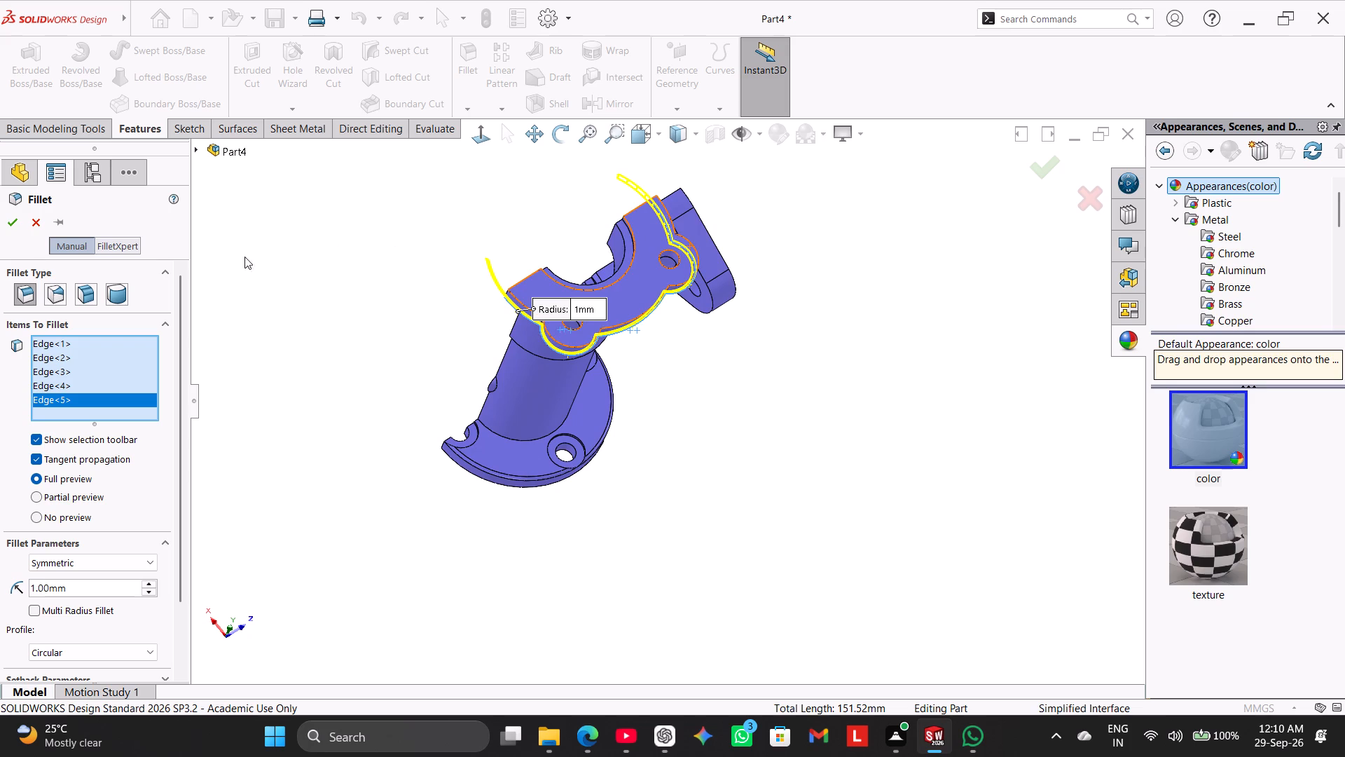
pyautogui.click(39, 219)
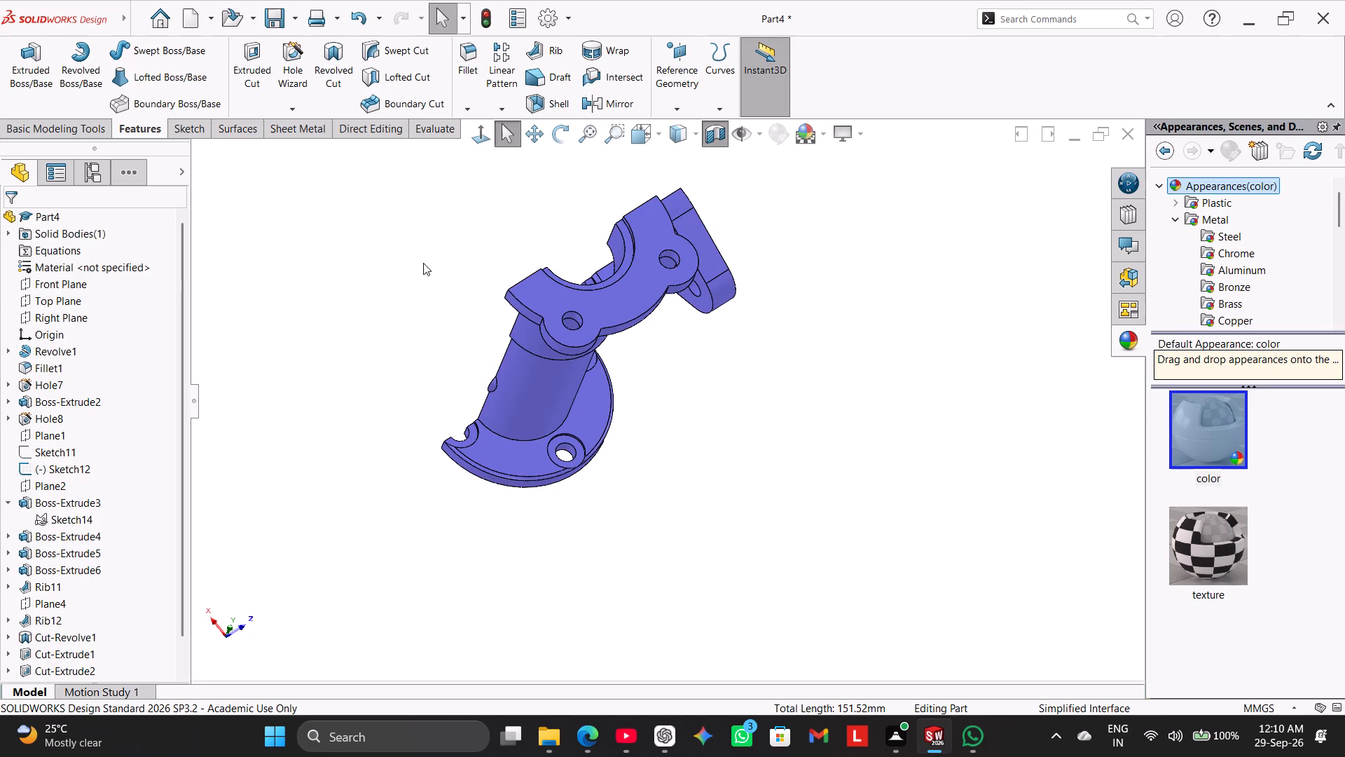
# Turn off the section view and start a new fillet on the whole body.
pyautogui.moveTo(471, 266); pyautogui.dragTo(470, 221, button='middle')
pyautogui.click(715, 139)
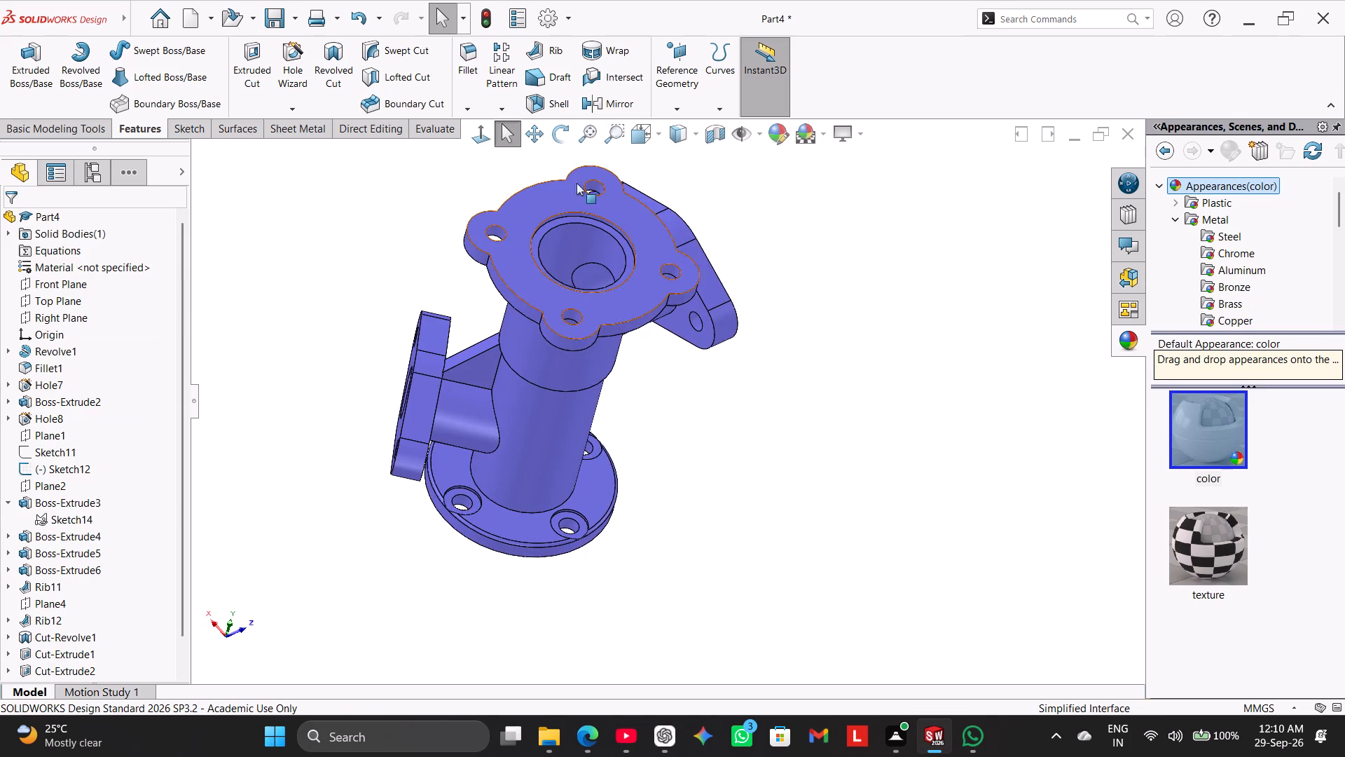
pyautogui.click(468, 59)
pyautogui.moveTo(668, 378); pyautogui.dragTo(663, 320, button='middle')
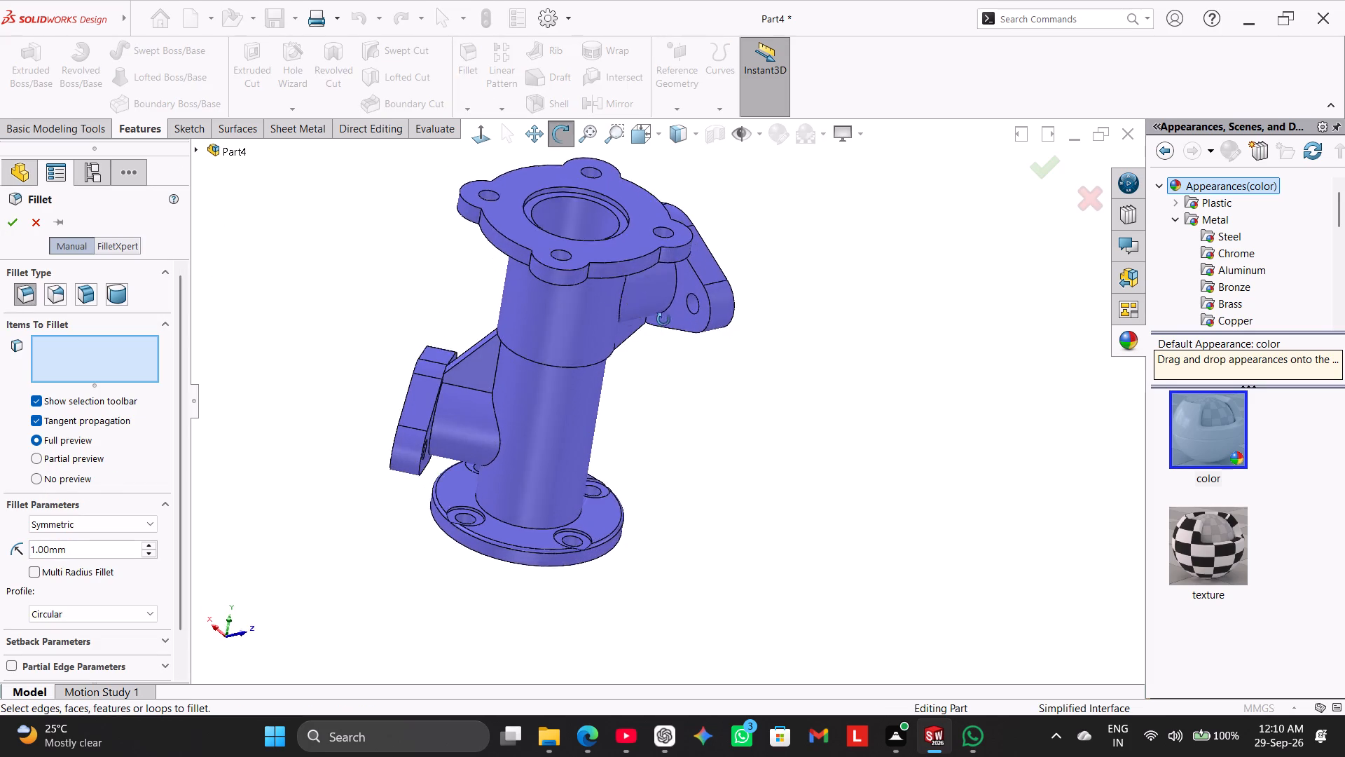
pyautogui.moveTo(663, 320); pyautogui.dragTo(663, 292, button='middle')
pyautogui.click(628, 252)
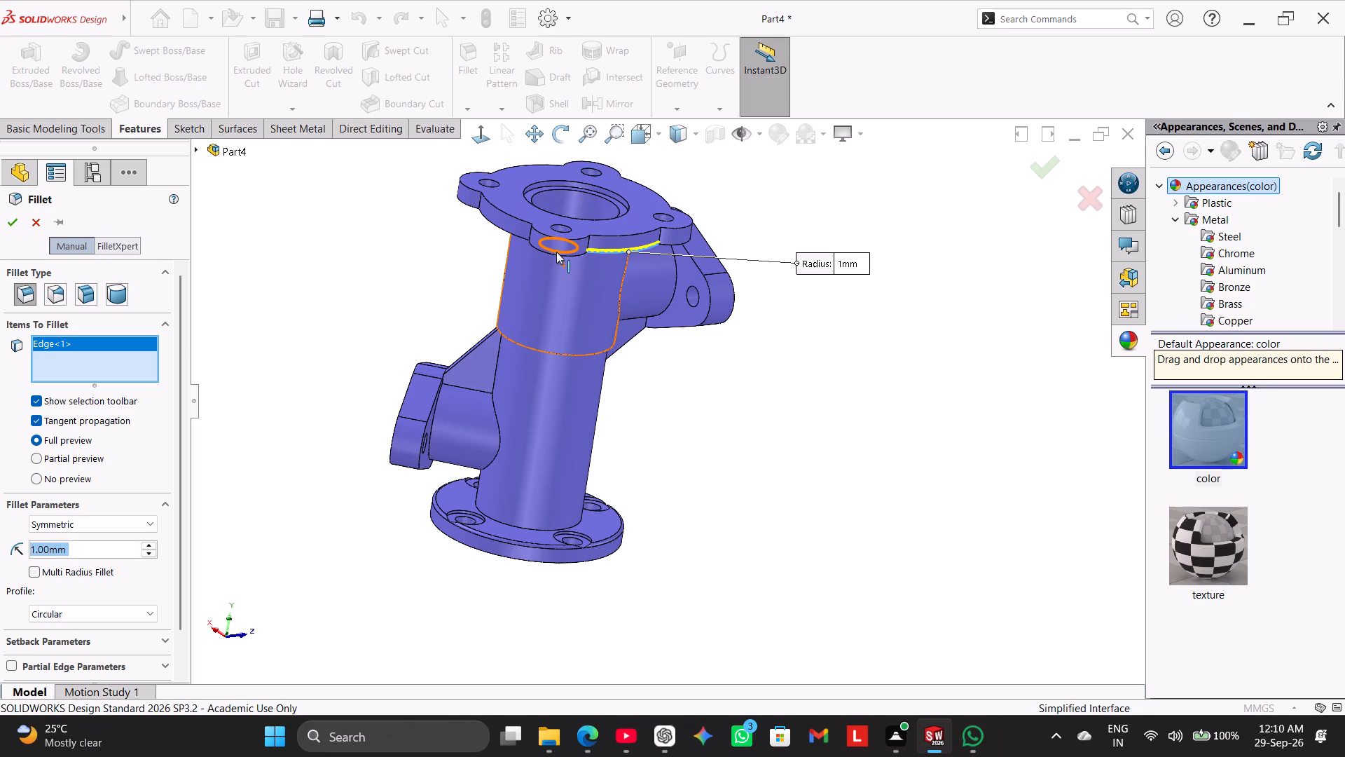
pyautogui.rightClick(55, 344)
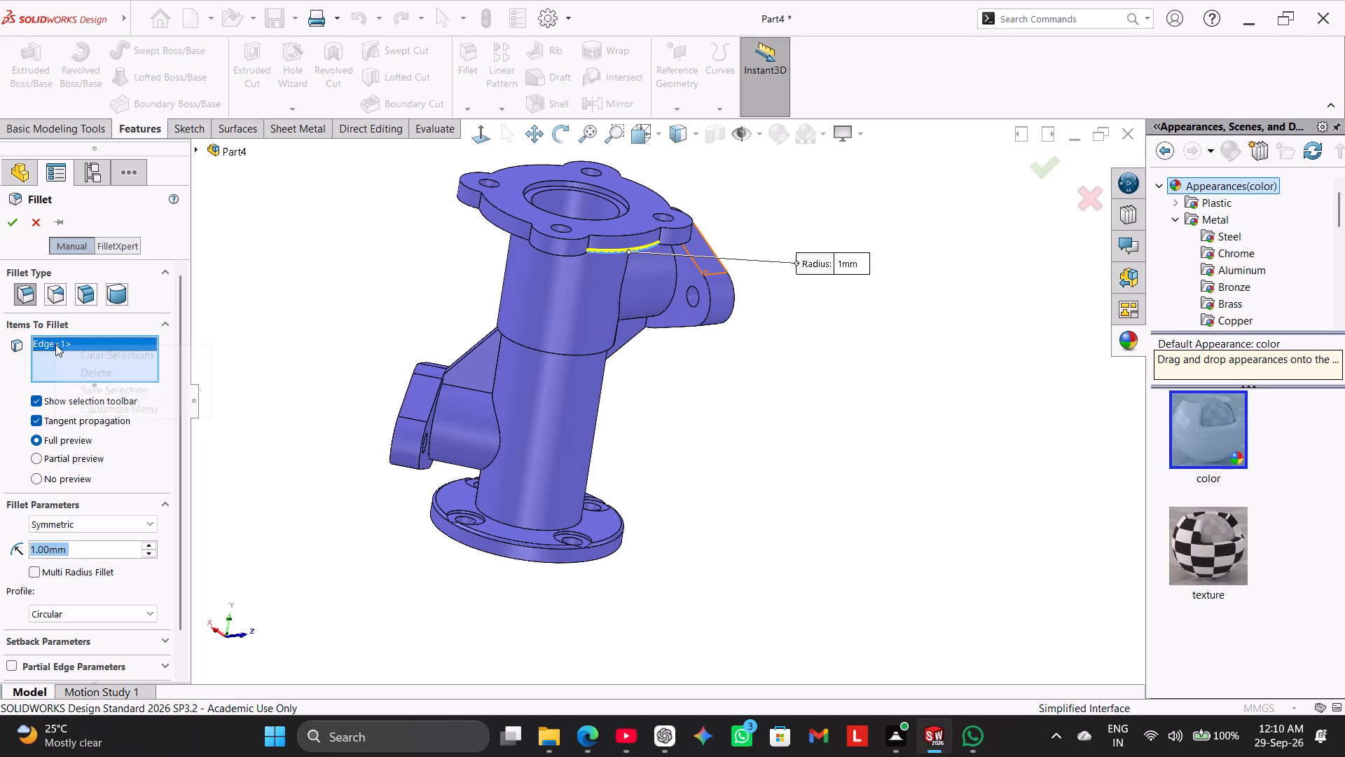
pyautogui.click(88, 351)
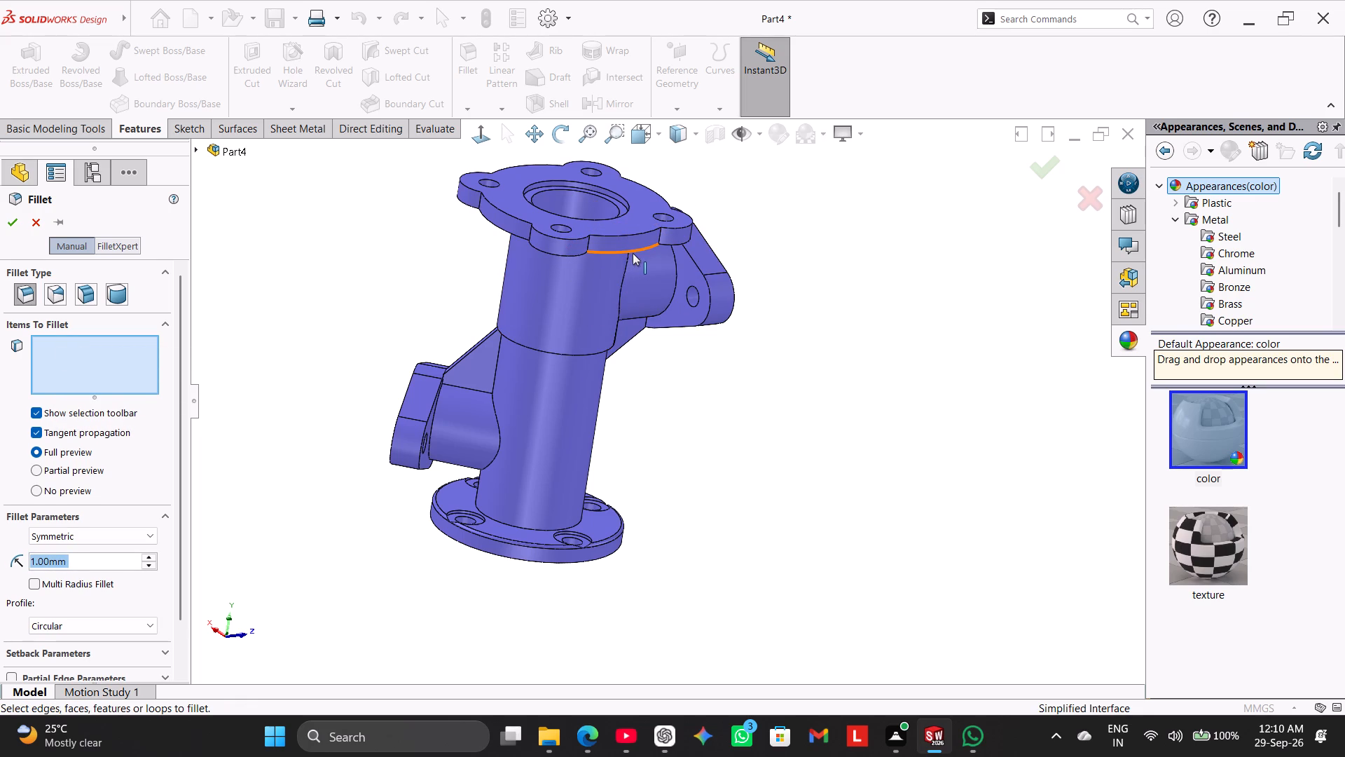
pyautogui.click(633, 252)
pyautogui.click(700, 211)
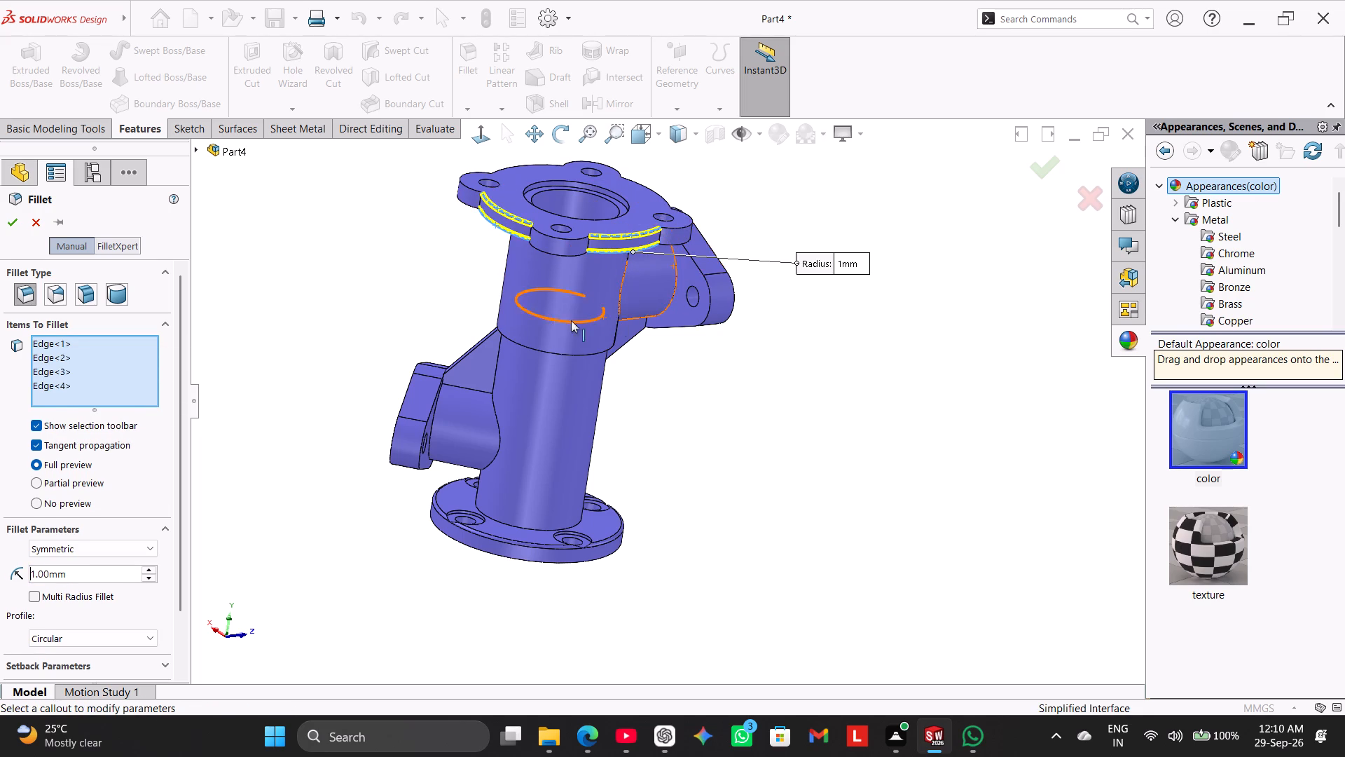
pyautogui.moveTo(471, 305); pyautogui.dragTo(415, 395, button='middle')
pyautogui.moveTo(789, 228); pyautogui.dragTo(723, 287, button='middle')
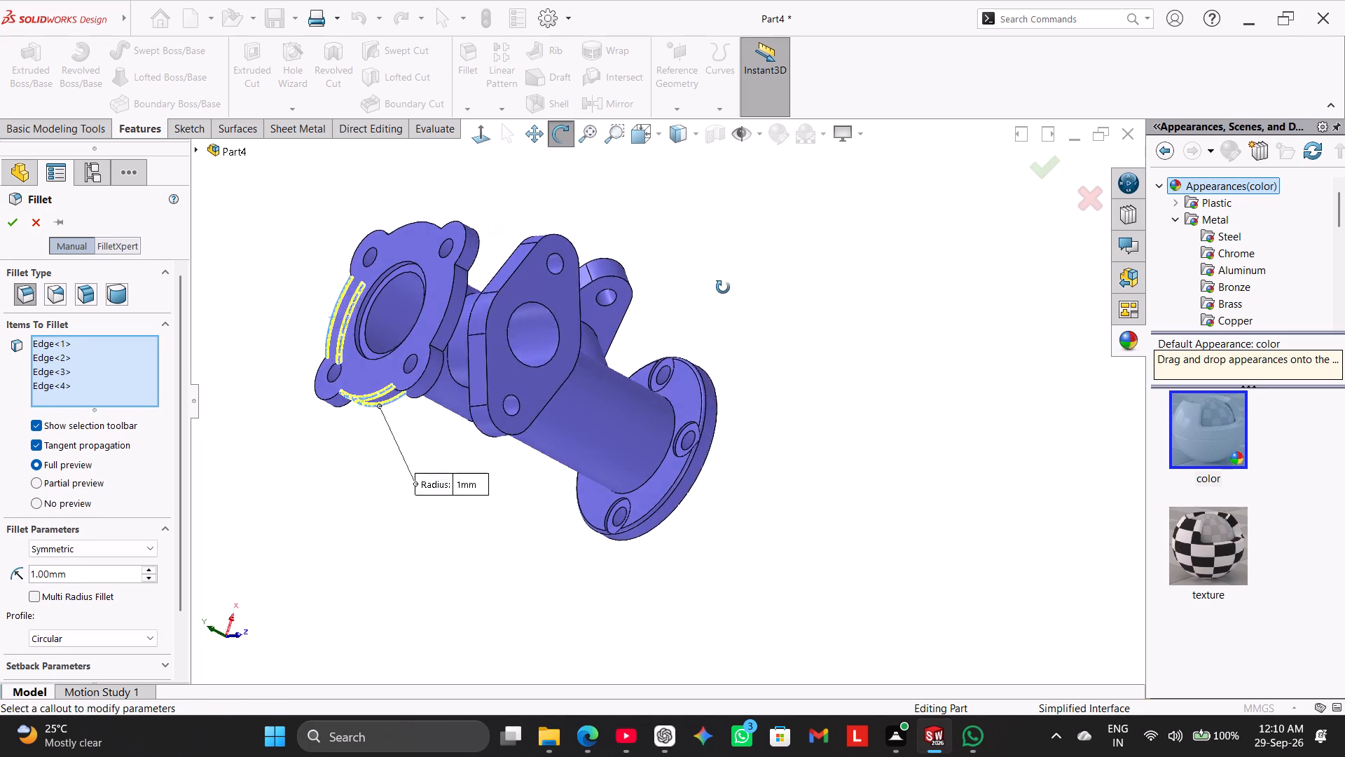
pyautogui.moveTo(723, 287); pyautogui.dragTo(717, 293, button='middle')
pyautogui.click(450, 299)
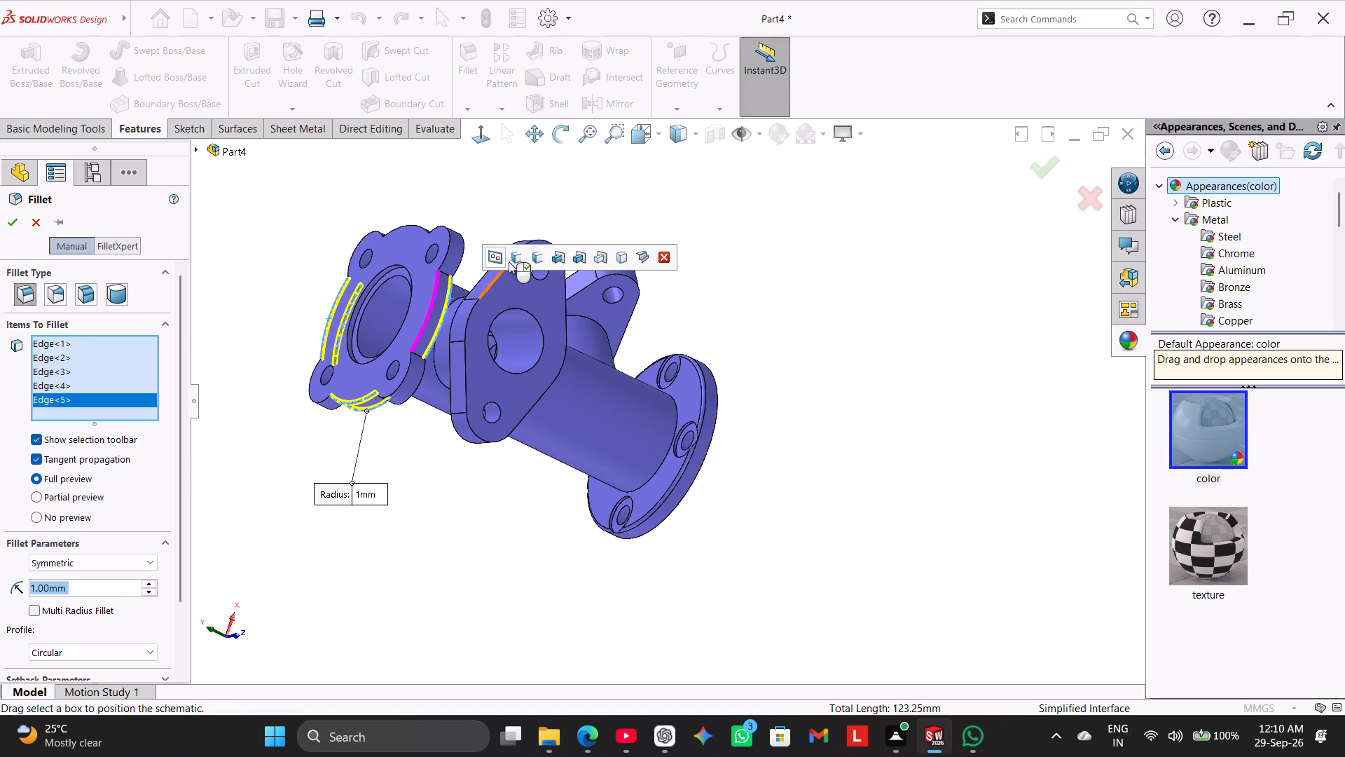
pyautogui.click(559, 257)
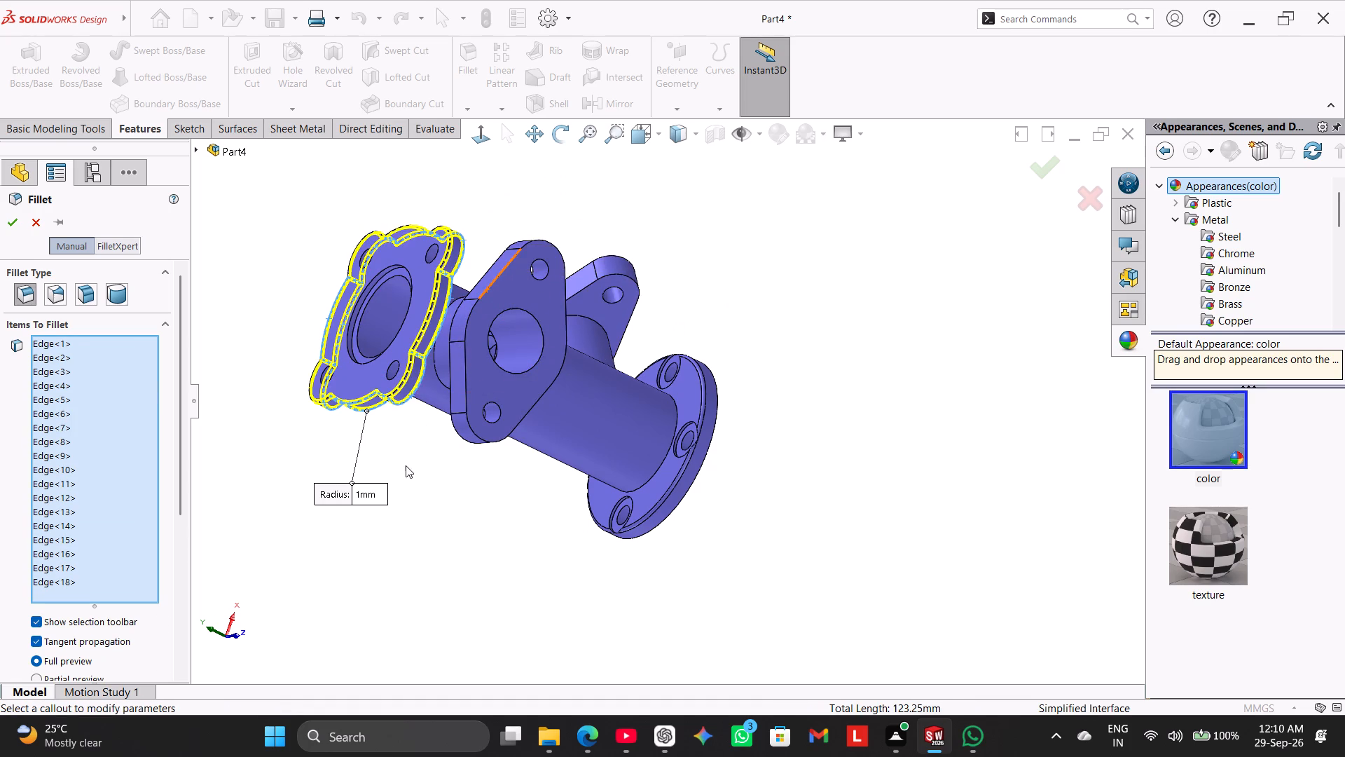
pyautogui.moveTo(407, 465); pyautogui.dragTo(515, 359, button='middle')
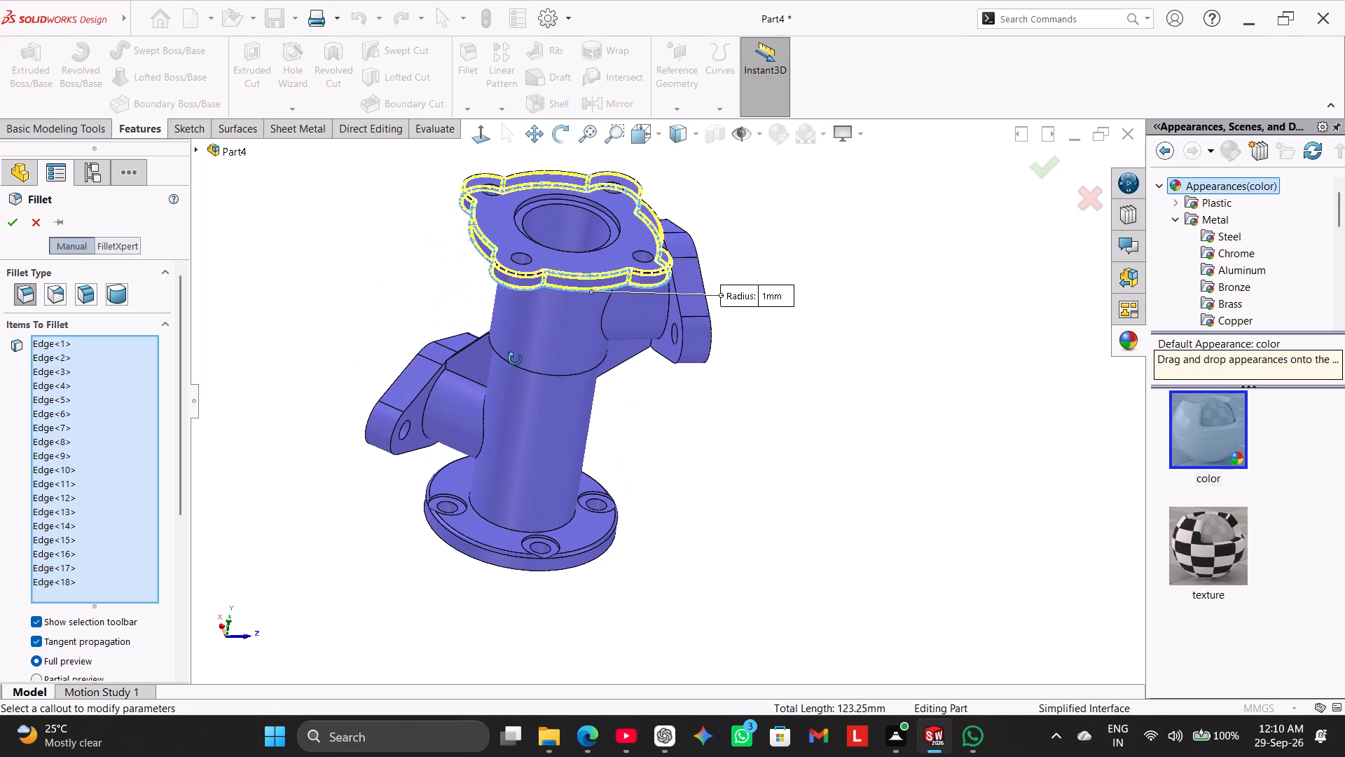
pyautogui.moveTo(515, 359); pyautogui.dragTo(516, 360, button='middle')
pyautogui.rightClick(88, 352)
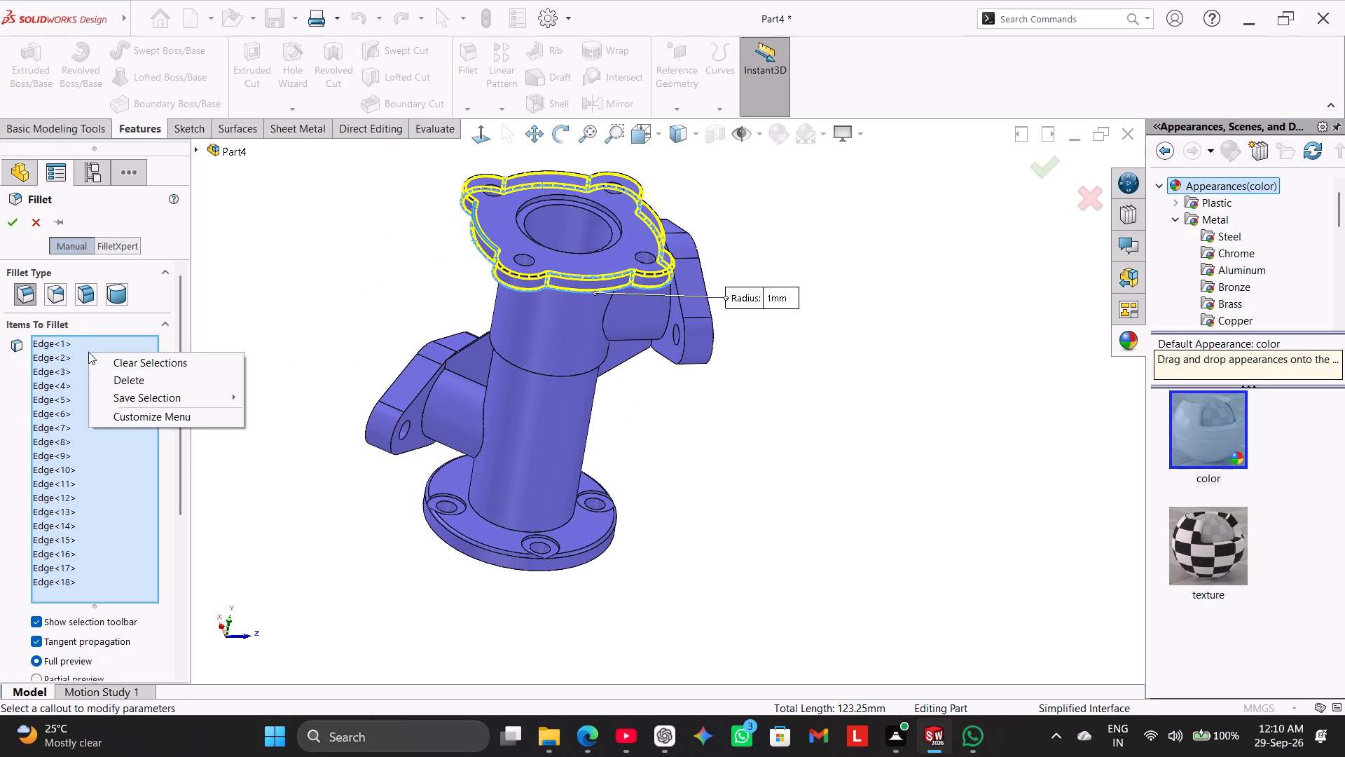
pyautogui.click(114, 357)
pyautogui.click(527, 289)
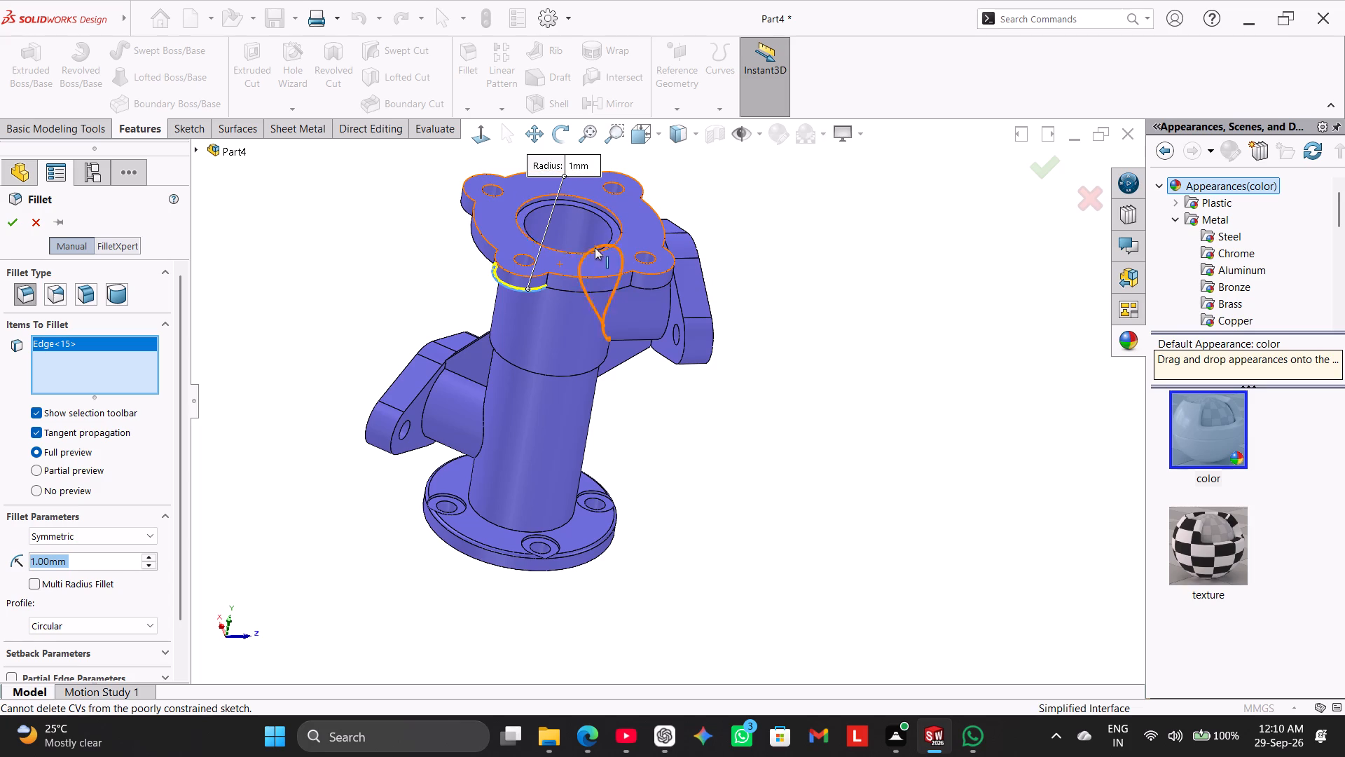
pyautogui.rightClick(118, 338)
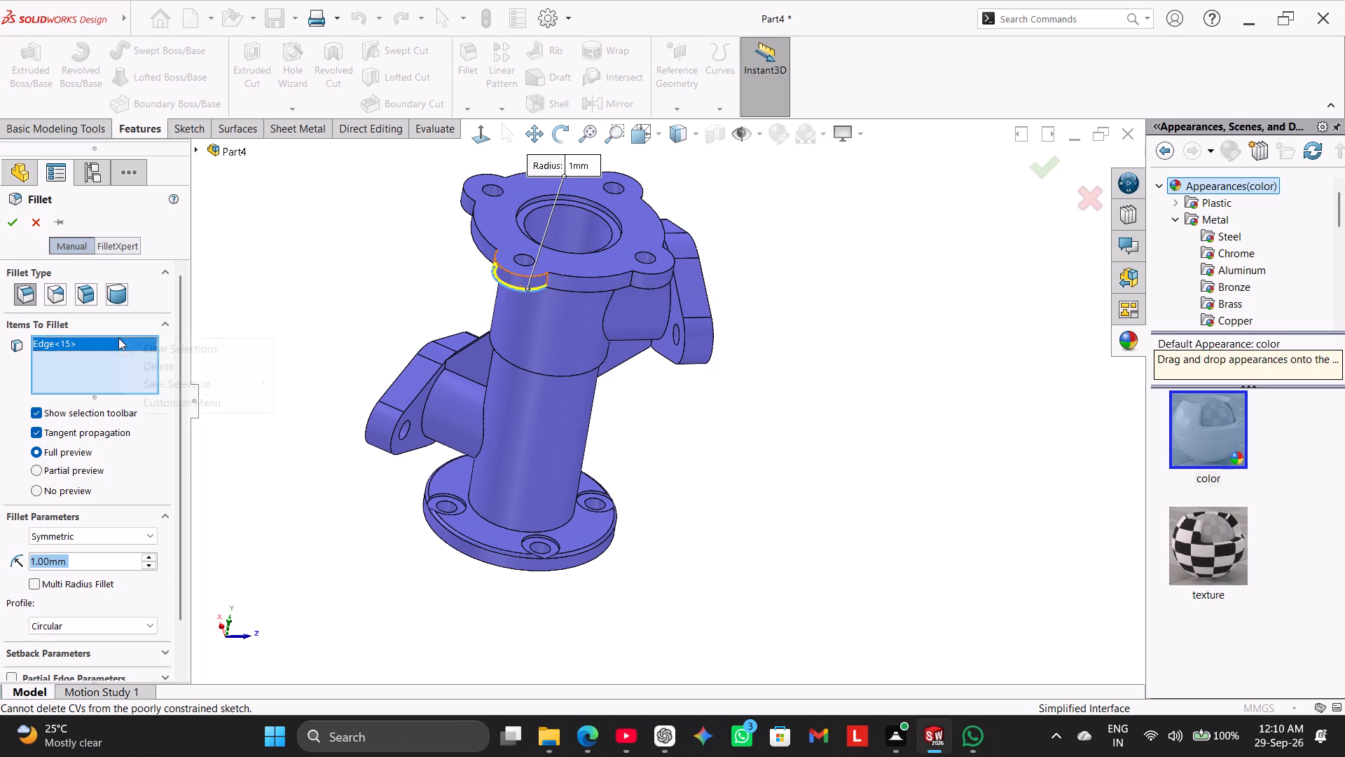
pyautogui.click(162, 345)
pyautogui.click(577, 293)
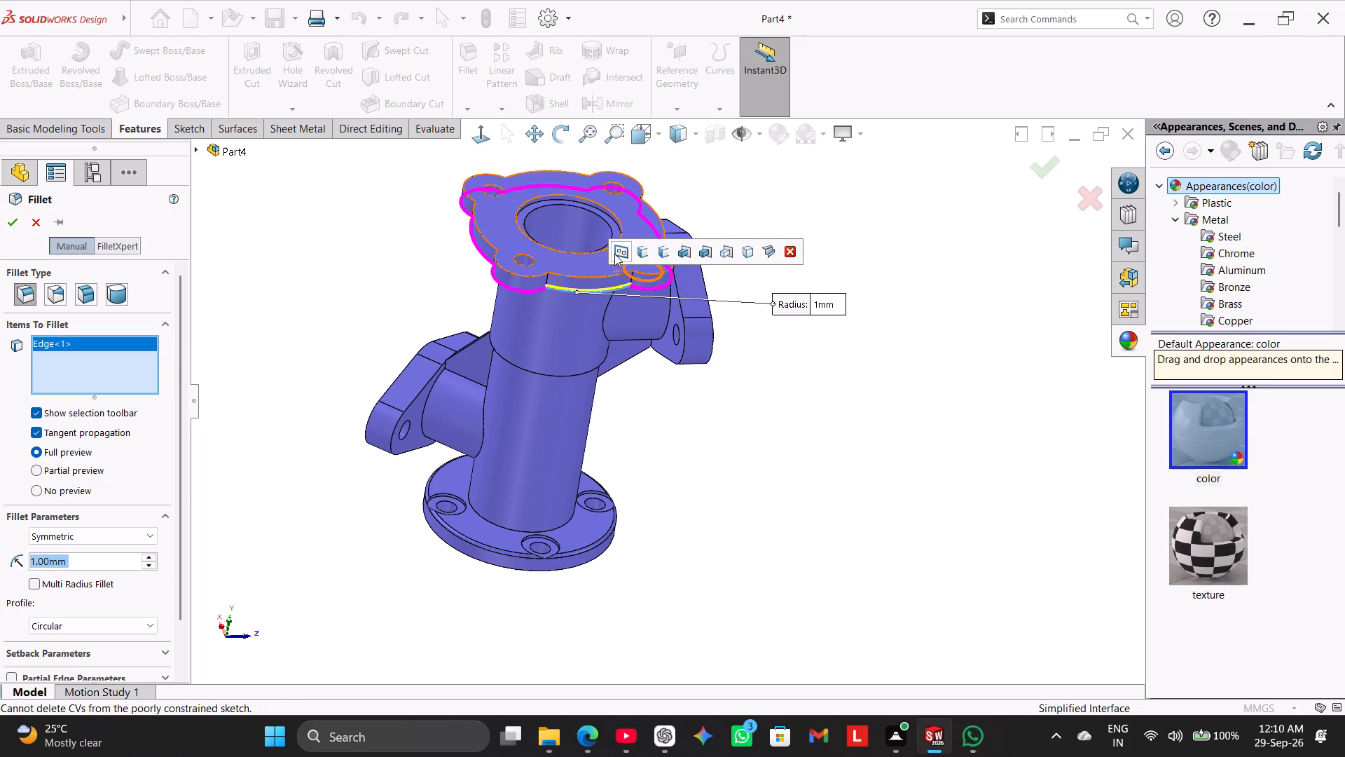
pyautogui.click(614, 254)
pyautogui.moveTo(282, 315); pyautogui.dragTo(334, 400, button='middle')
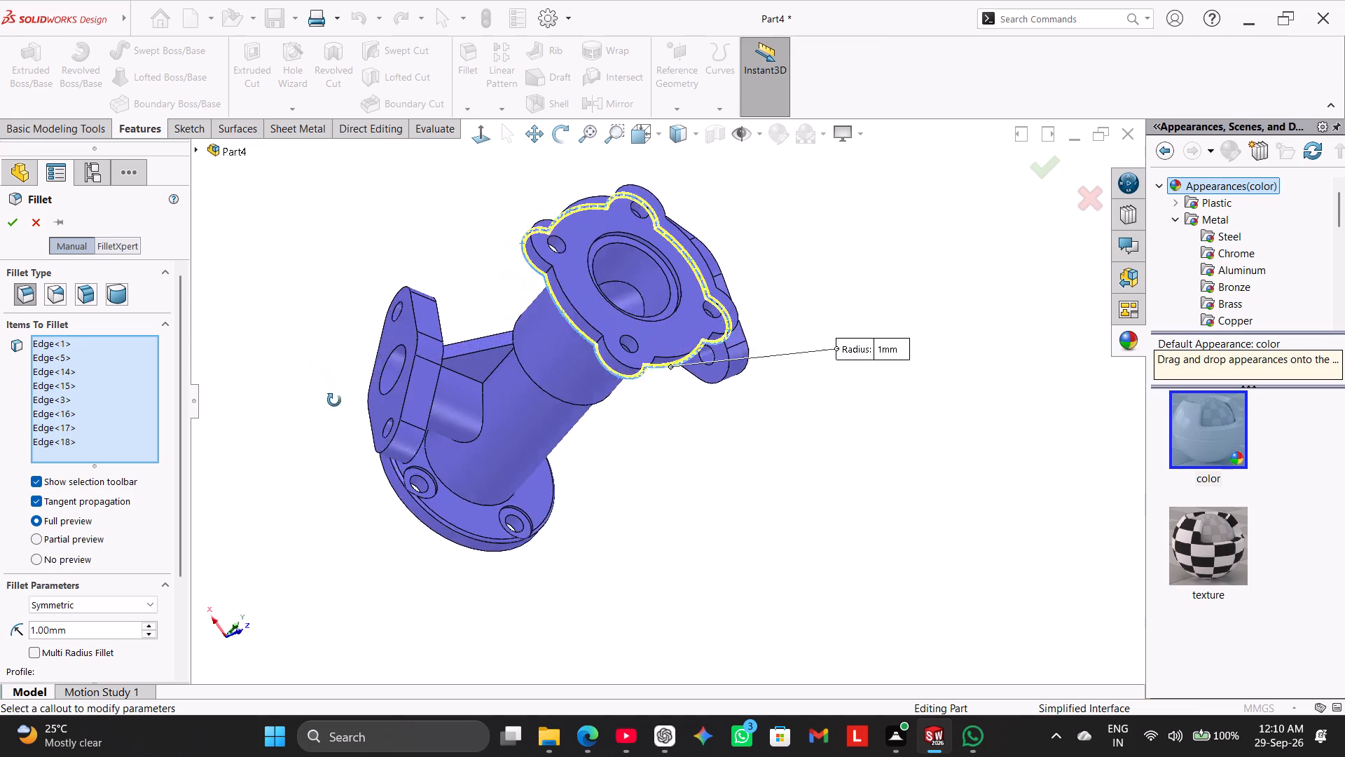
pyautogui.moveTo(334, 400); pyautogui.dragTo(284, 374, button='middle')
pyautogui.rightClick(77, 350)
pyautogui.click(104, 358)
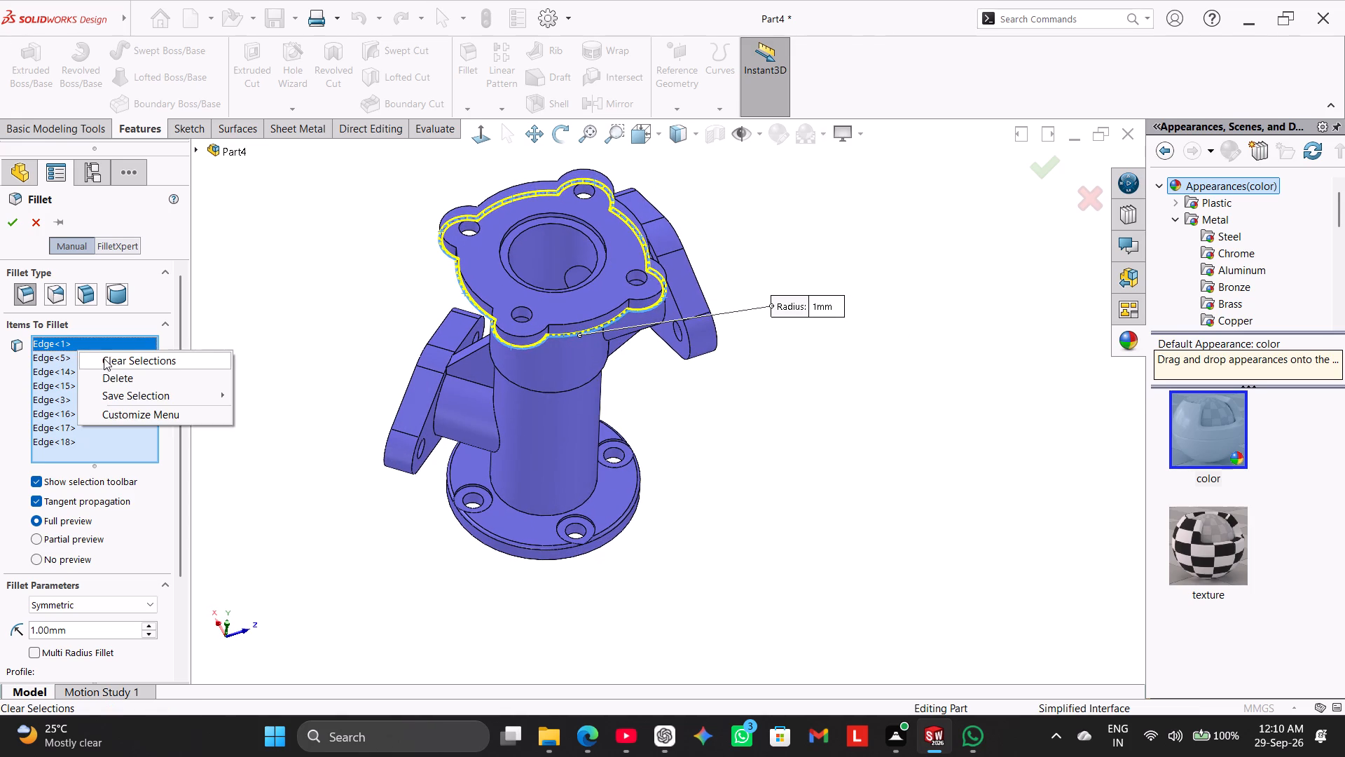
# Apply a 1 mm symmetric fillet to the complete underside outline of the four-lobed top flange.
pyautogui.moveTo(392, 319); pyautogui.dragTo(378, 272, button='middle')
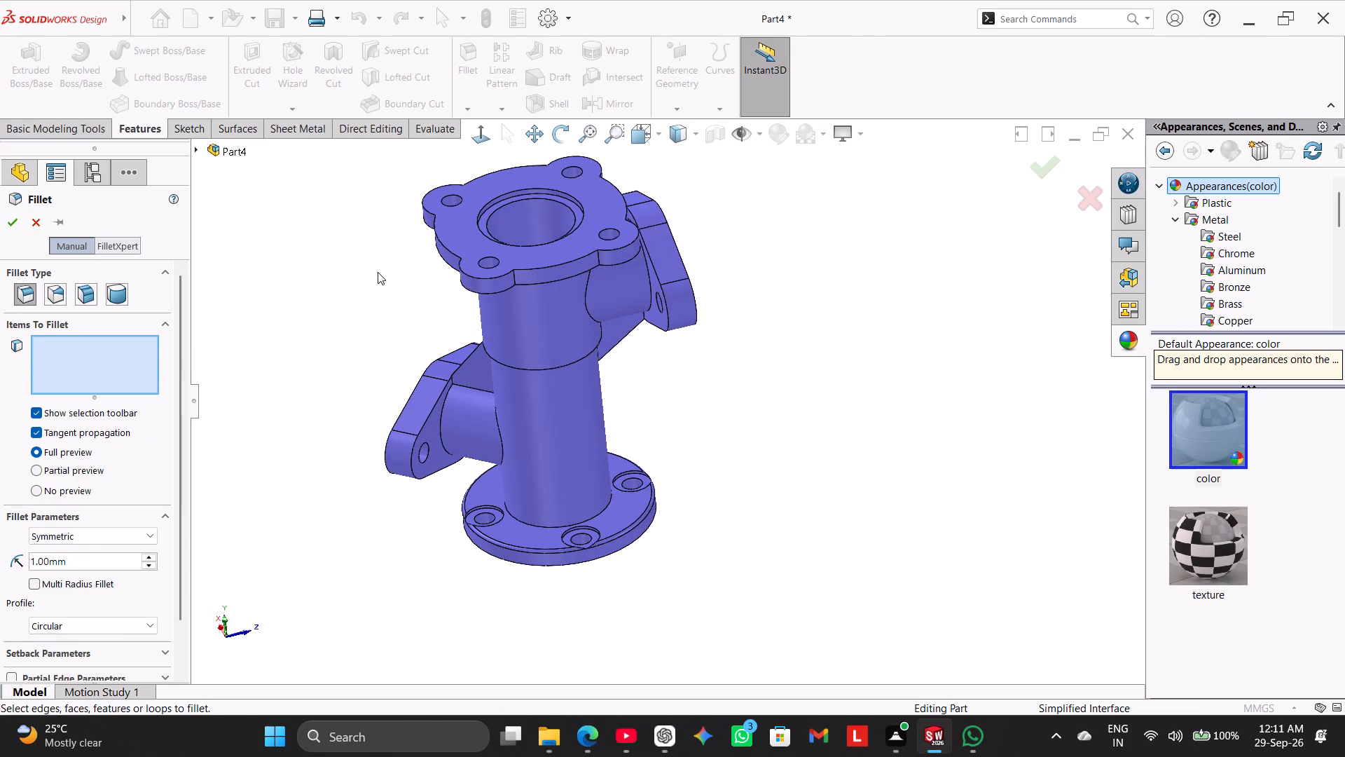
pyautogui.click(495, 292)
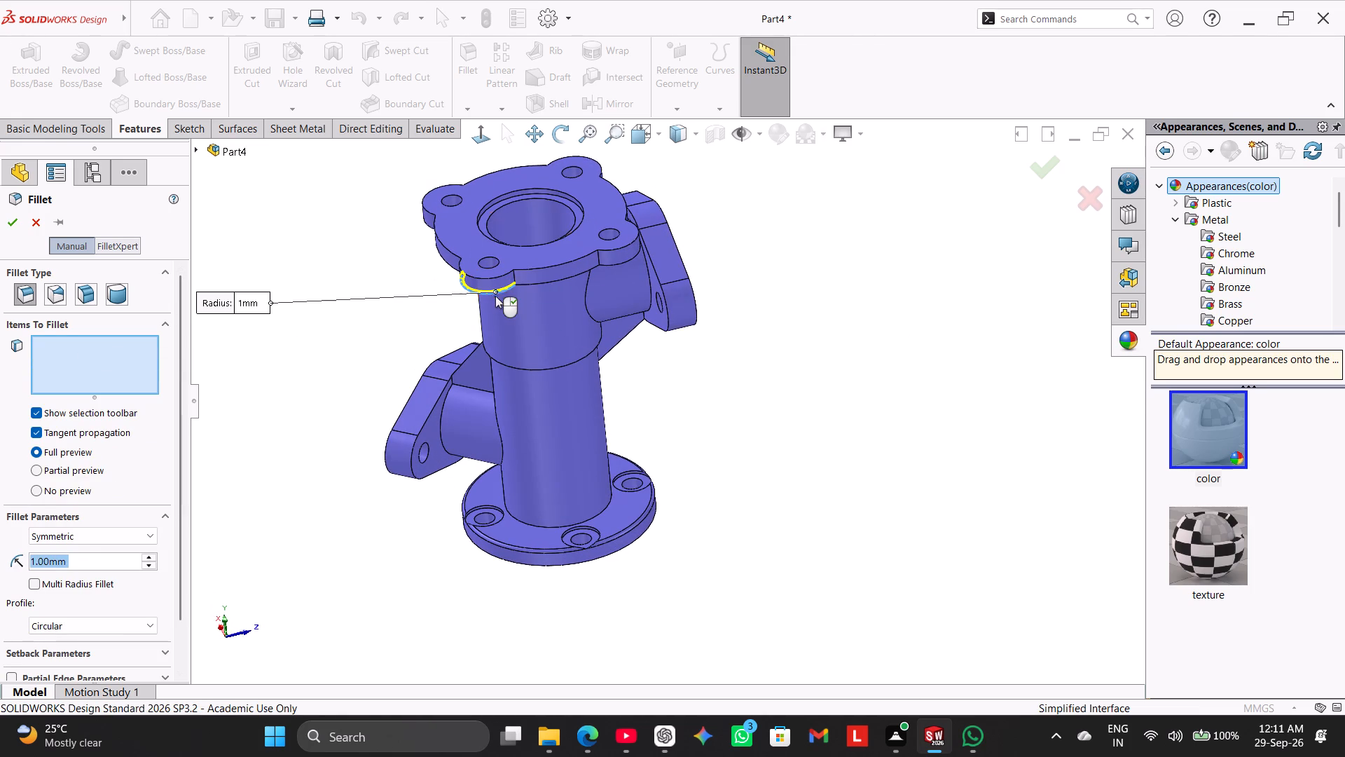
pyautogui.click(532, 256)
pyautogui.moveTo(364, 340); pyautogui.dragTo(381, 359, button='middle')
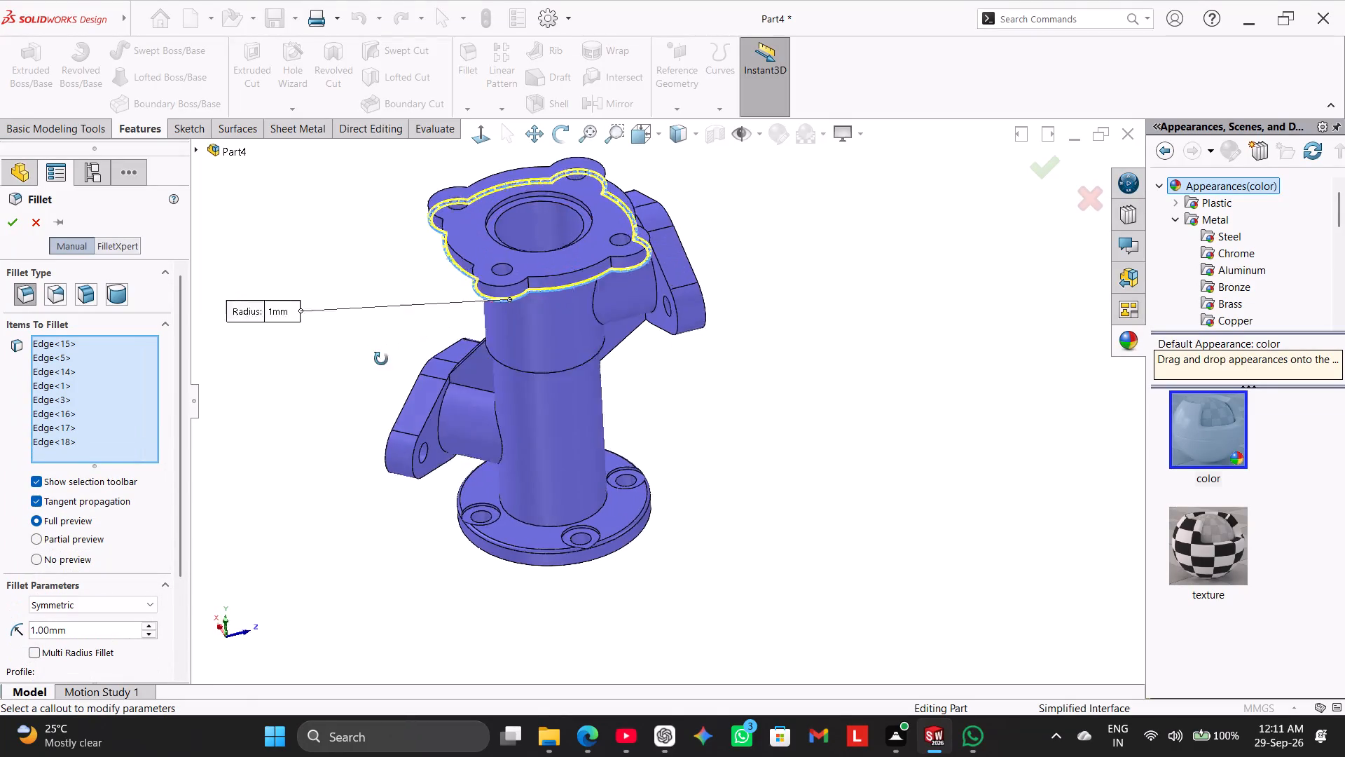
pyautogui.moveTo(381, 359); pyautogui.dragTo(396, 385, button='middle')
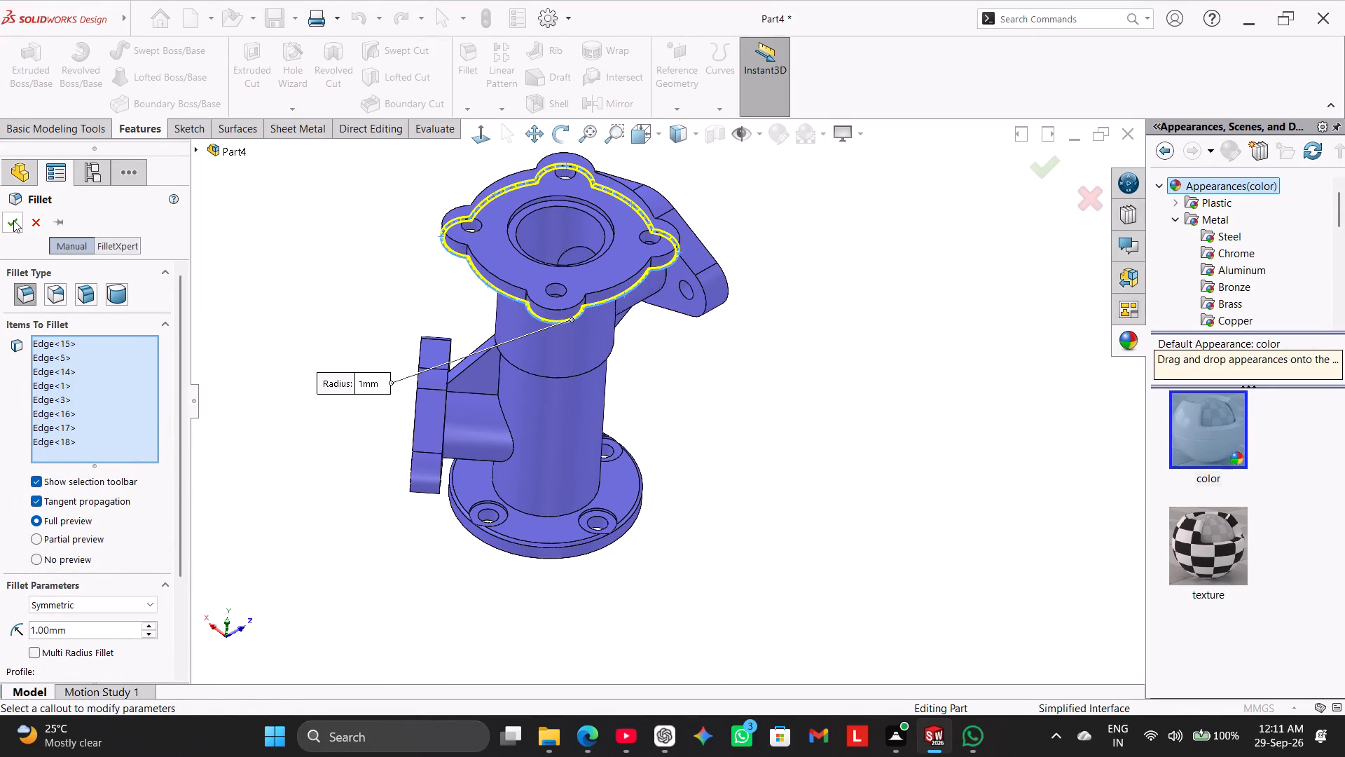
pyautogui.click(13, 220)
pyautogui.moveTo(352, 363); pyautogui.dragTo(341, 243, button='middle')
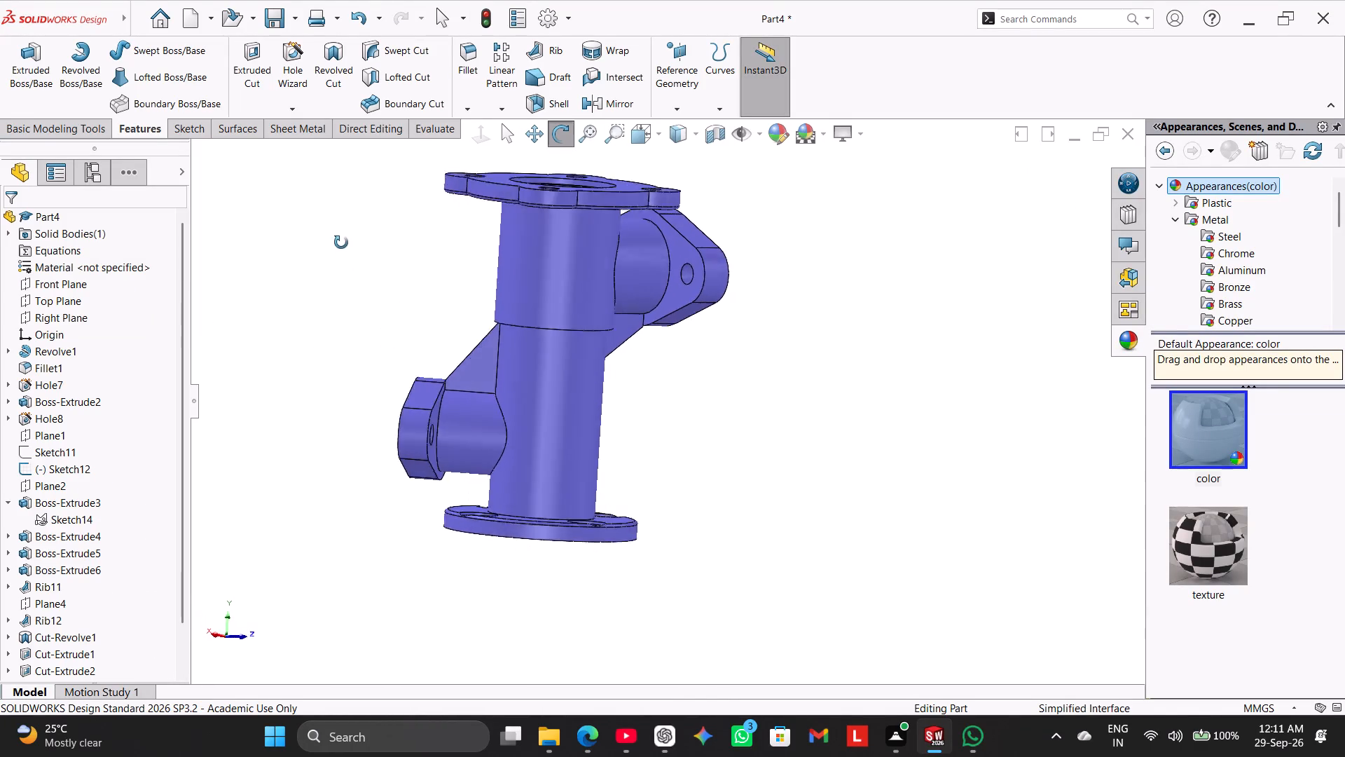
pyautogui.moveTo(341, 243); pyautogui.dragTo(330, 282, button='middle')
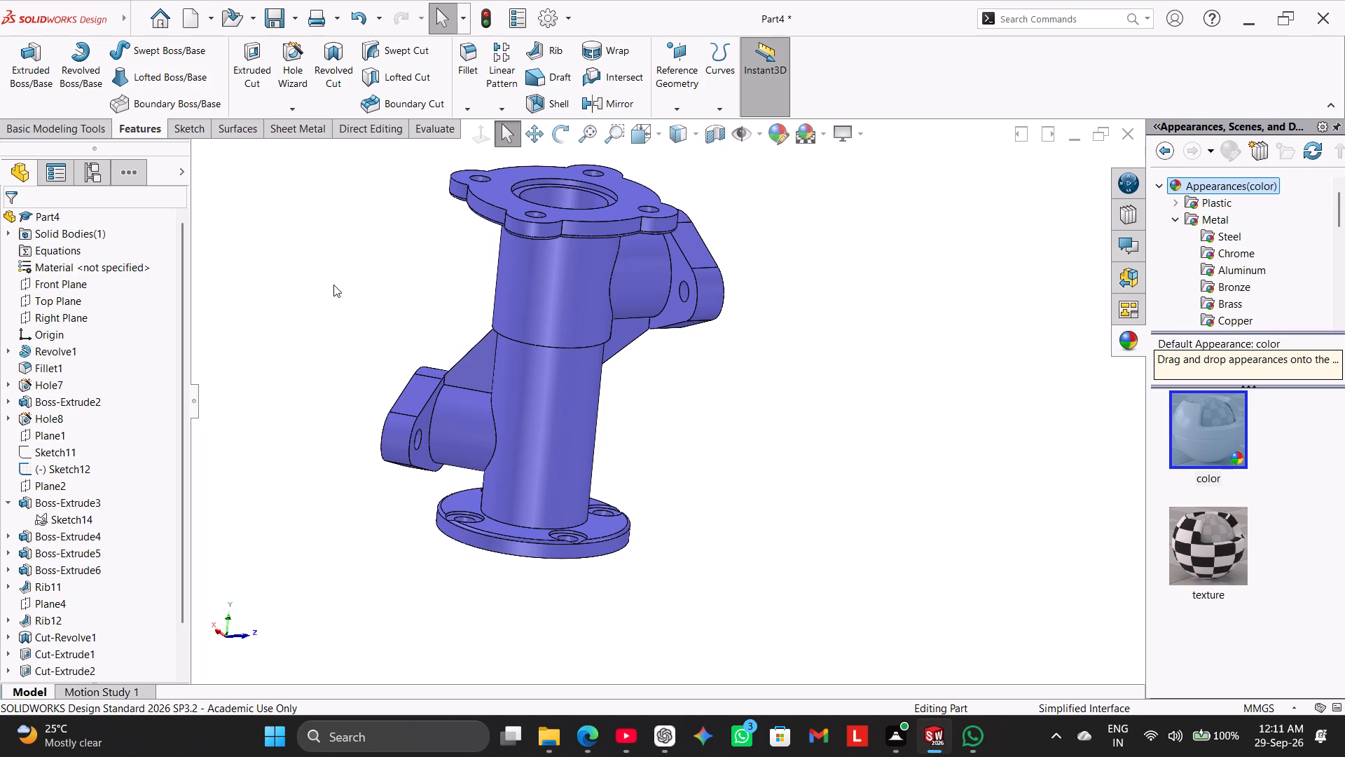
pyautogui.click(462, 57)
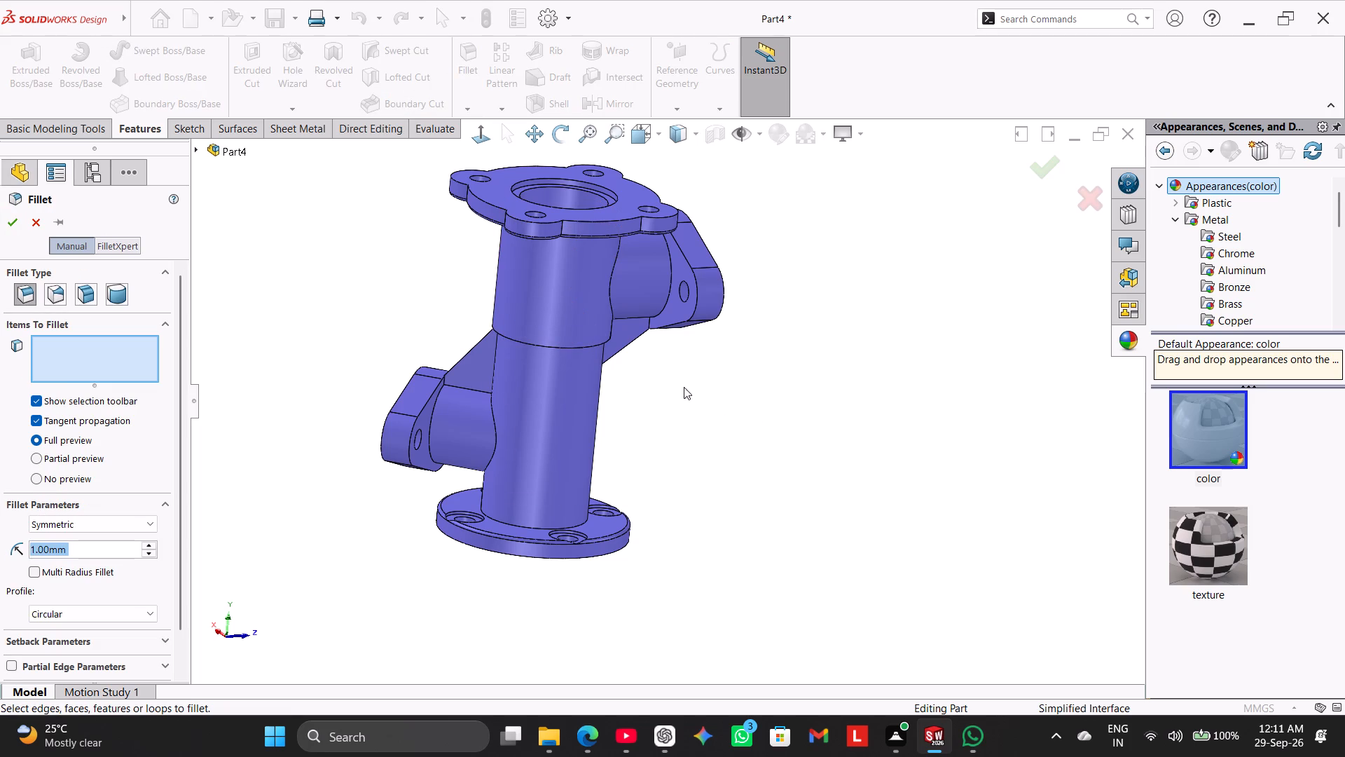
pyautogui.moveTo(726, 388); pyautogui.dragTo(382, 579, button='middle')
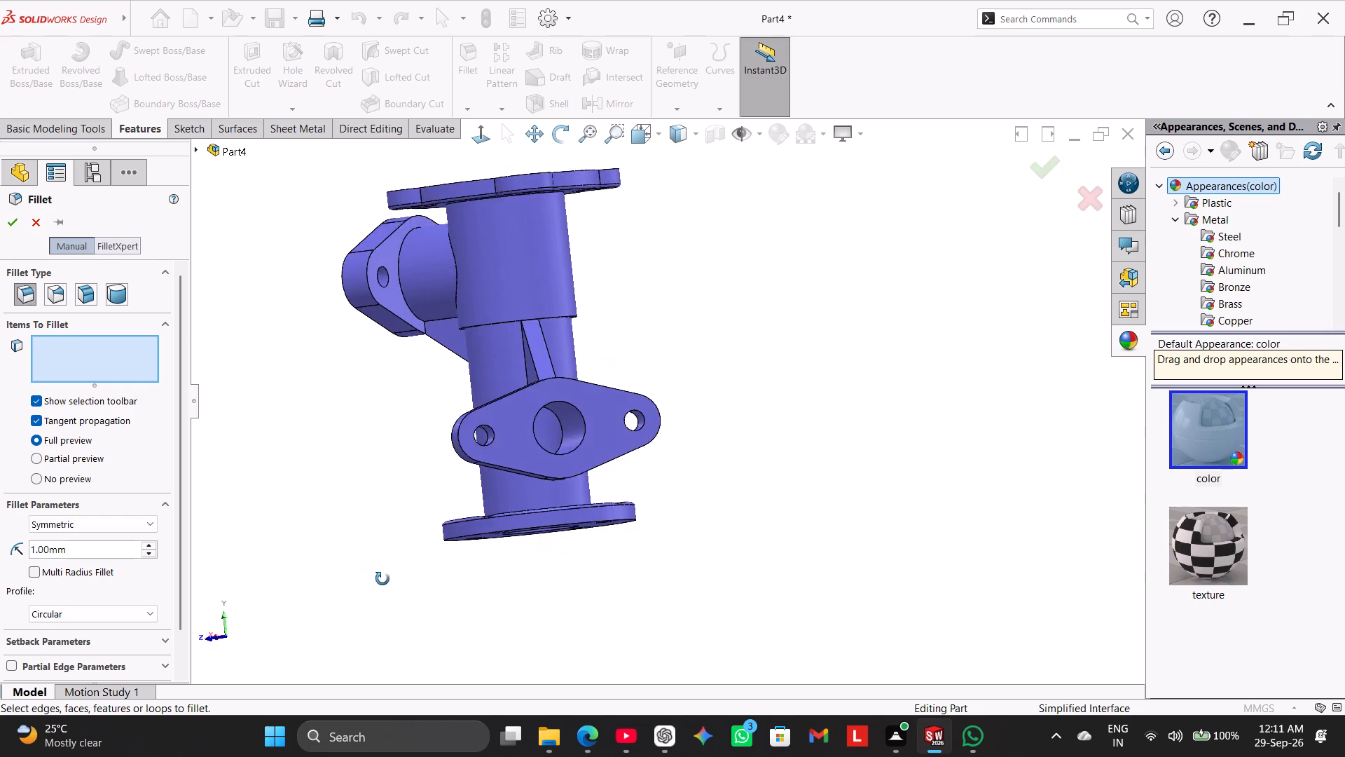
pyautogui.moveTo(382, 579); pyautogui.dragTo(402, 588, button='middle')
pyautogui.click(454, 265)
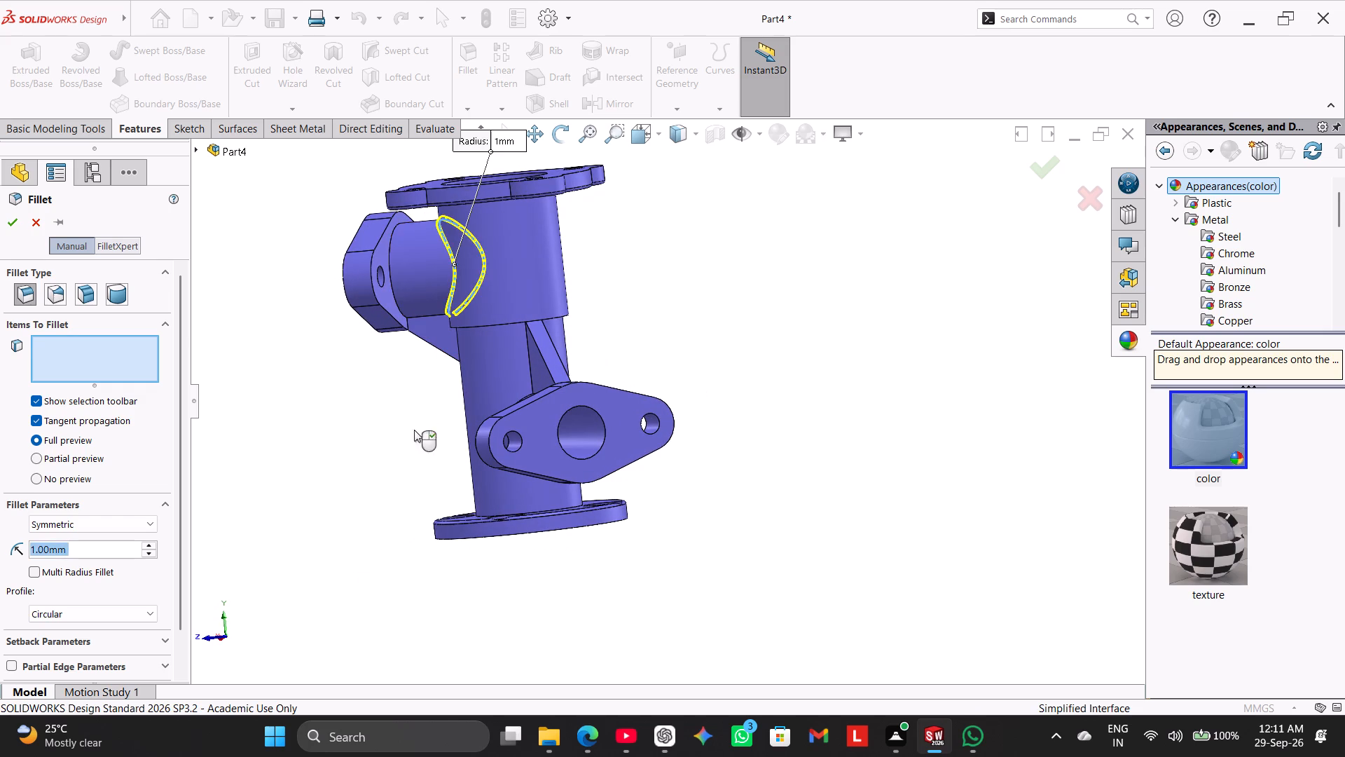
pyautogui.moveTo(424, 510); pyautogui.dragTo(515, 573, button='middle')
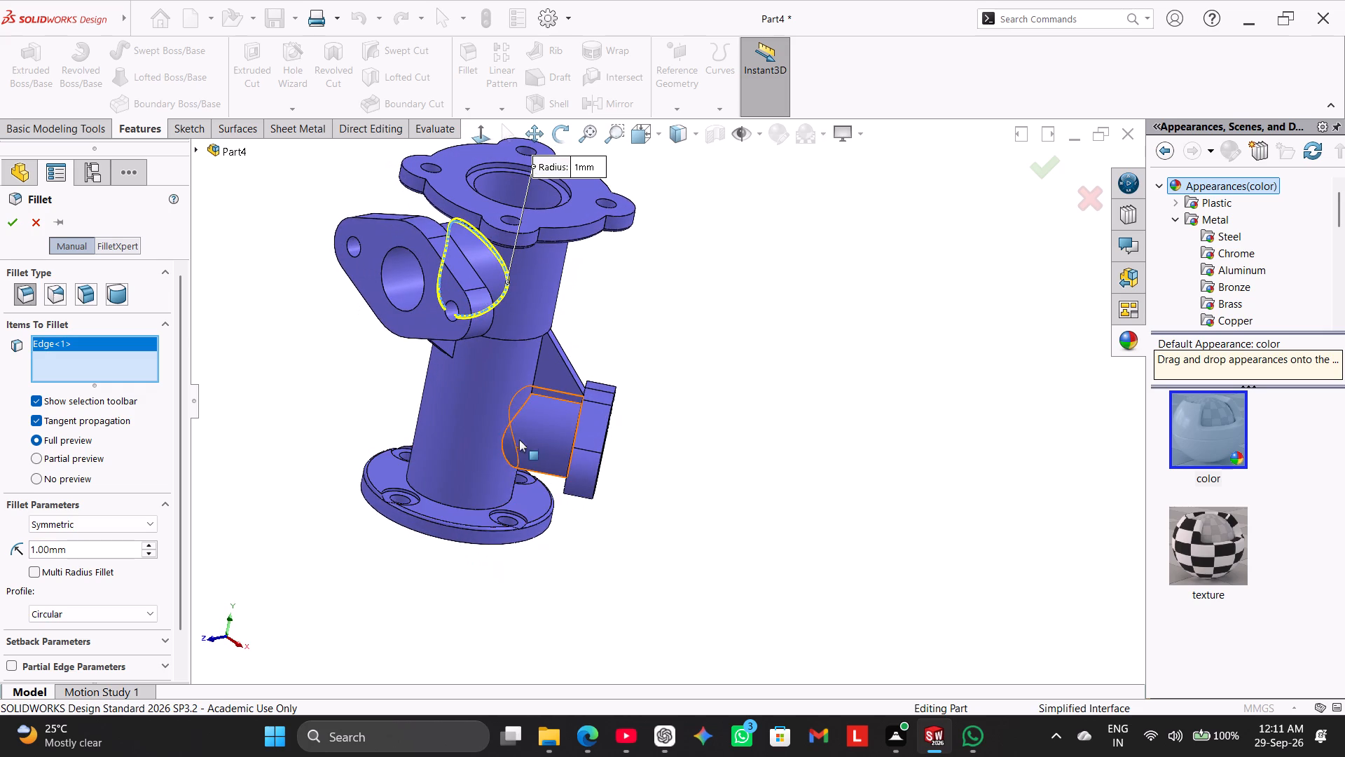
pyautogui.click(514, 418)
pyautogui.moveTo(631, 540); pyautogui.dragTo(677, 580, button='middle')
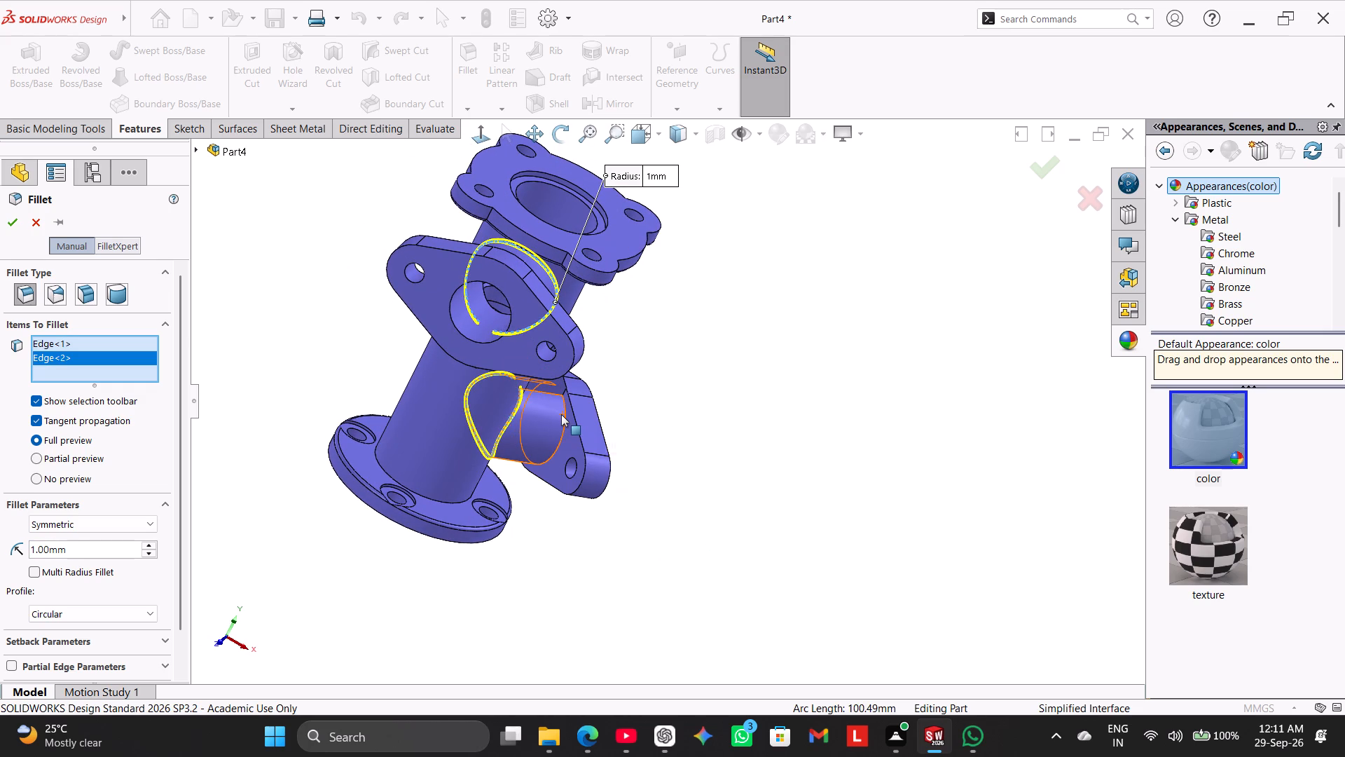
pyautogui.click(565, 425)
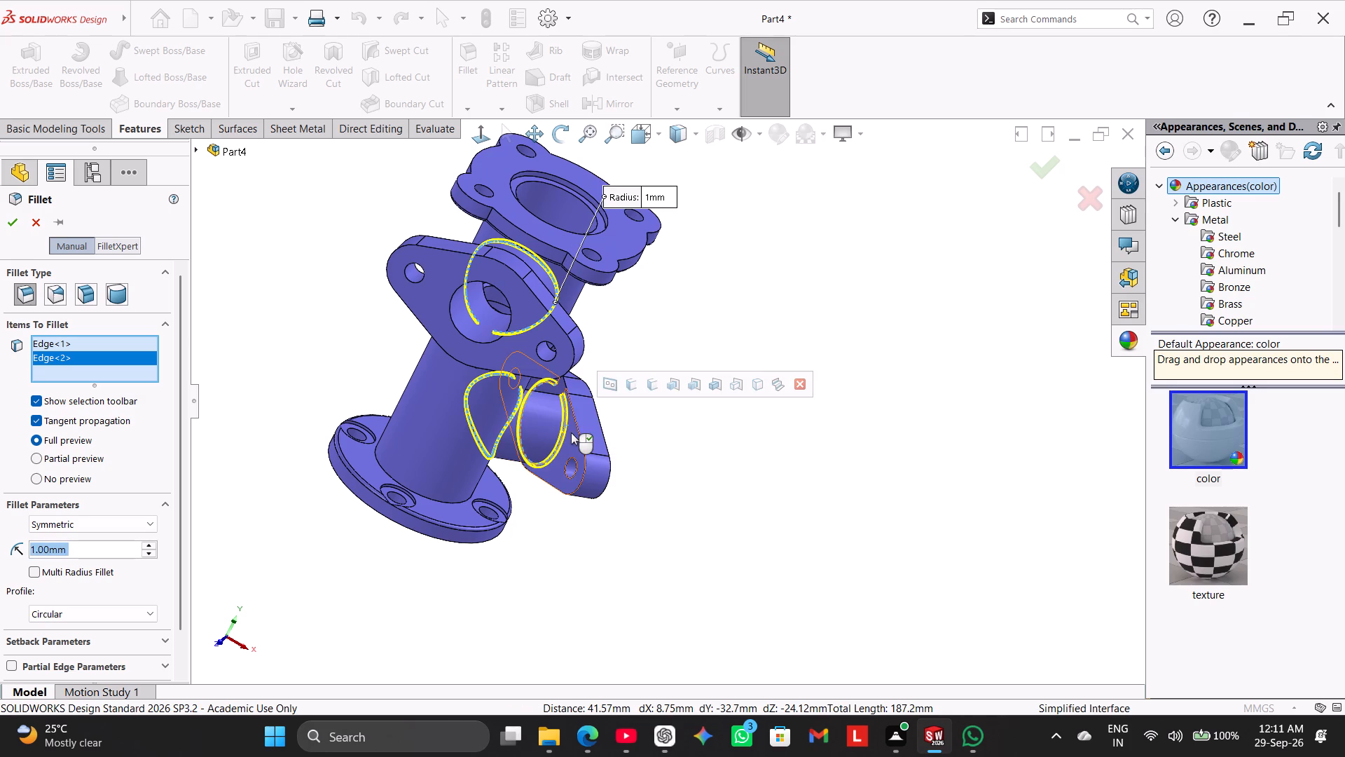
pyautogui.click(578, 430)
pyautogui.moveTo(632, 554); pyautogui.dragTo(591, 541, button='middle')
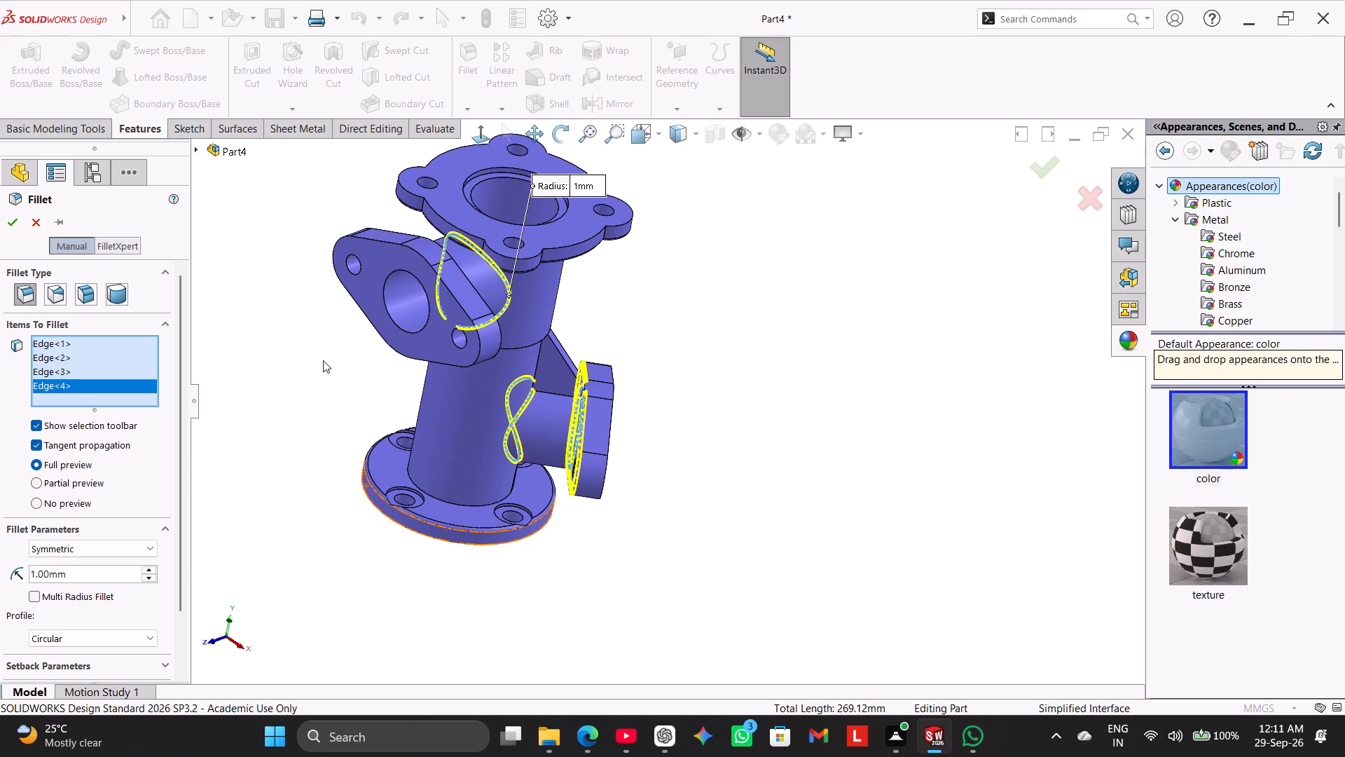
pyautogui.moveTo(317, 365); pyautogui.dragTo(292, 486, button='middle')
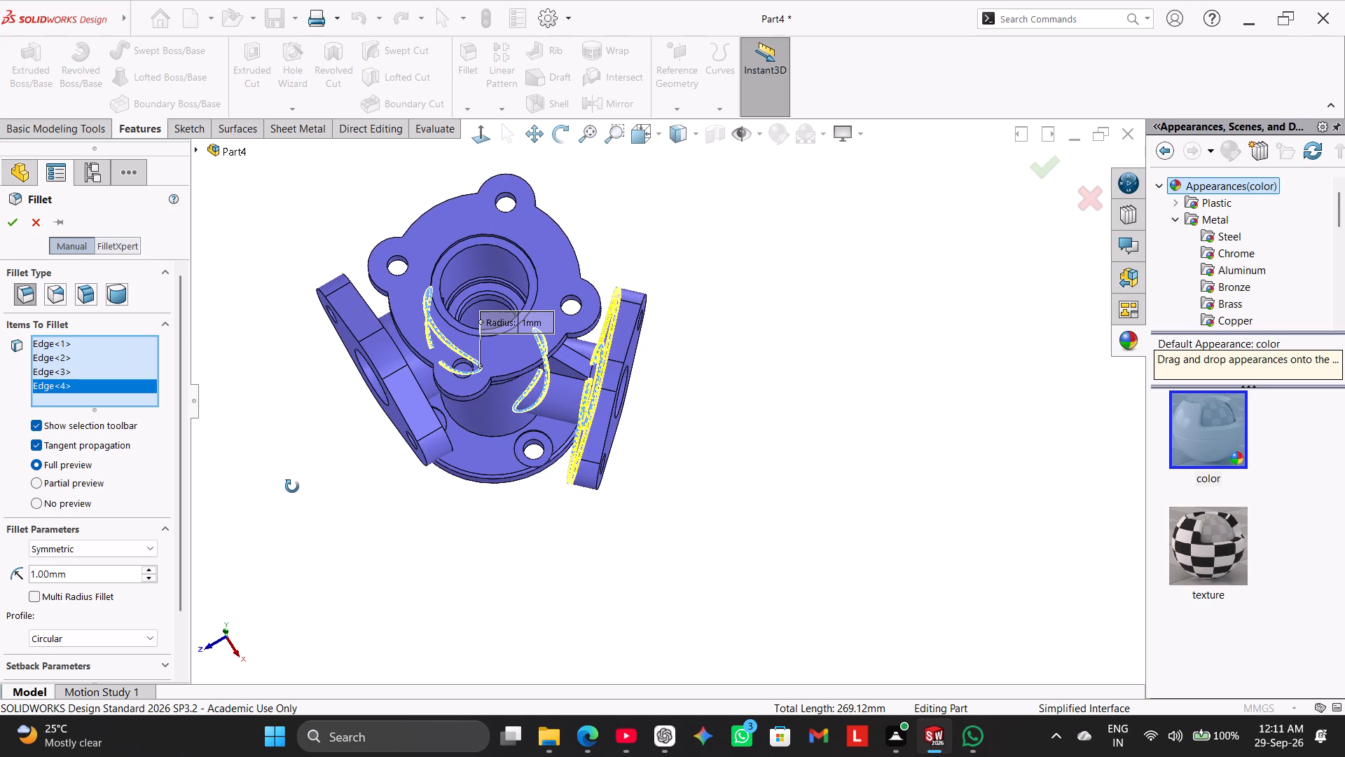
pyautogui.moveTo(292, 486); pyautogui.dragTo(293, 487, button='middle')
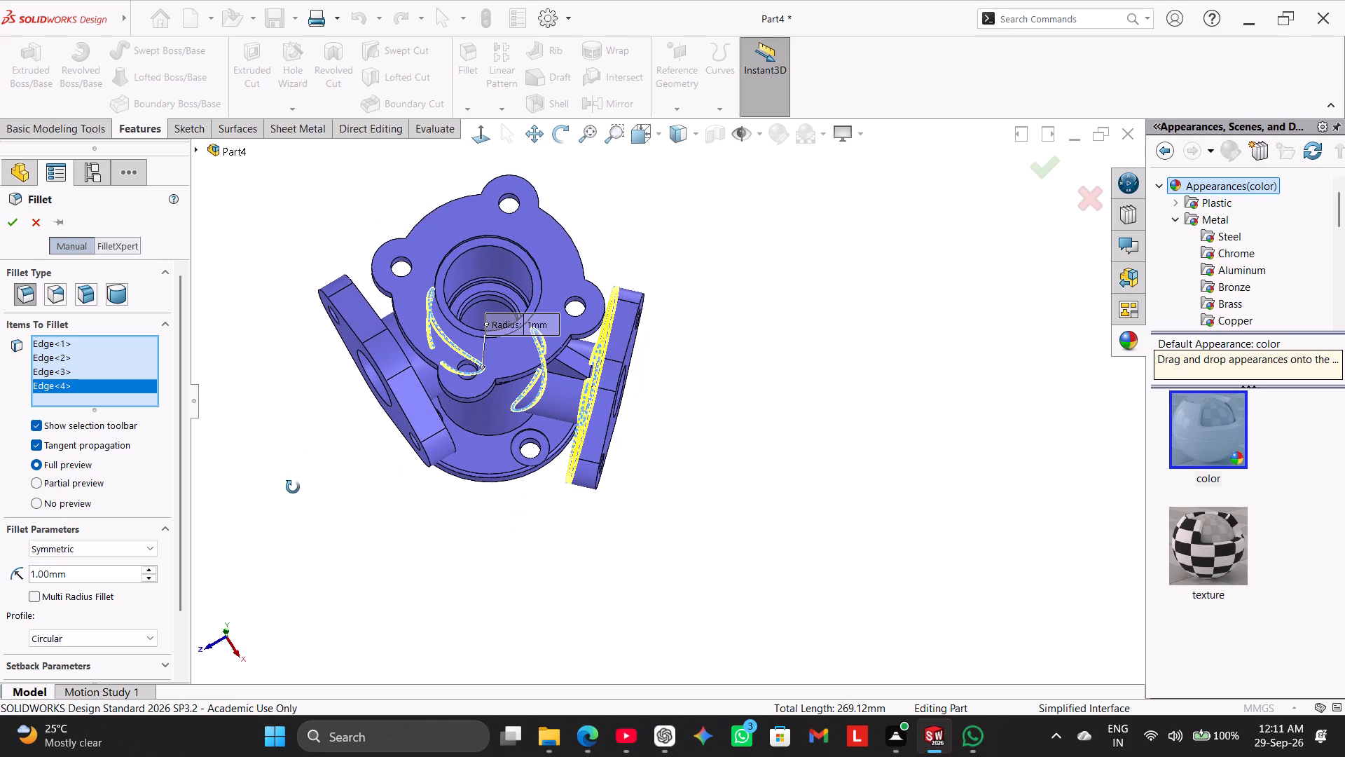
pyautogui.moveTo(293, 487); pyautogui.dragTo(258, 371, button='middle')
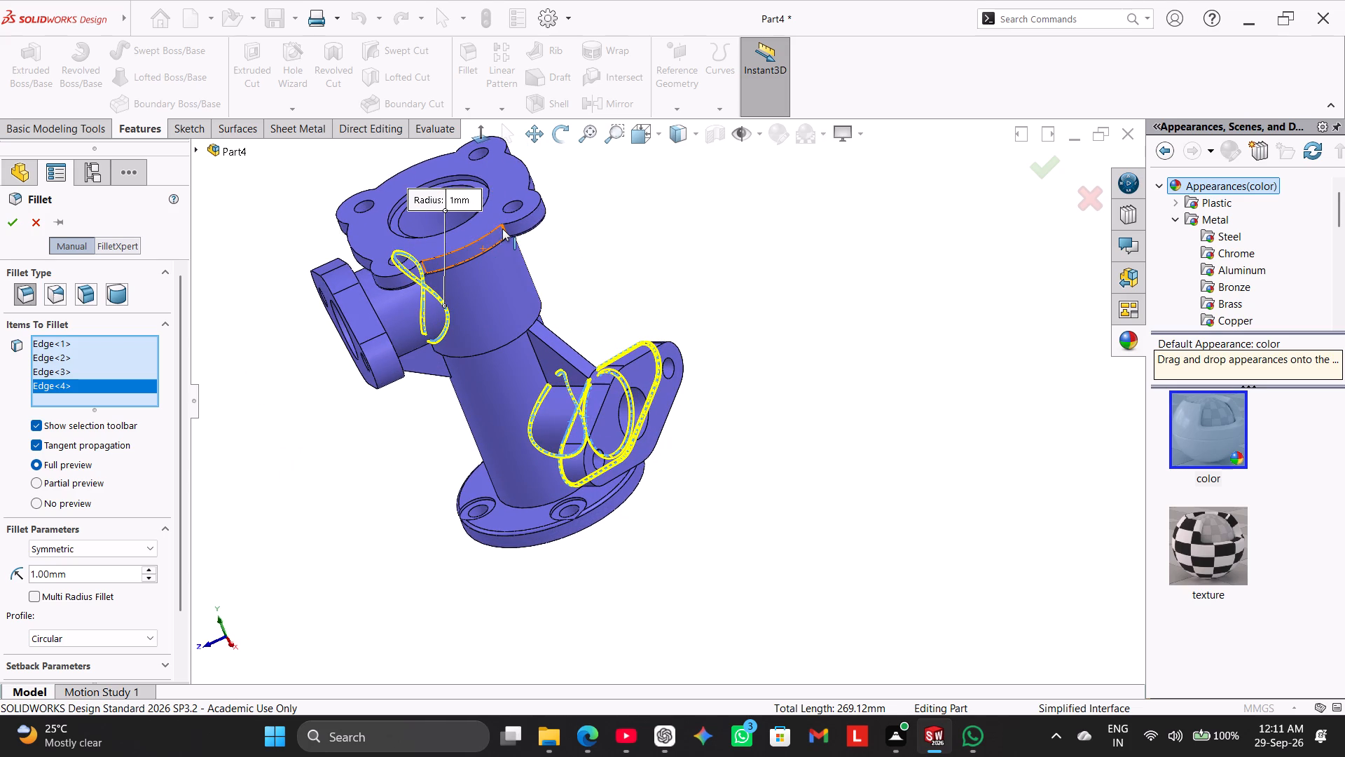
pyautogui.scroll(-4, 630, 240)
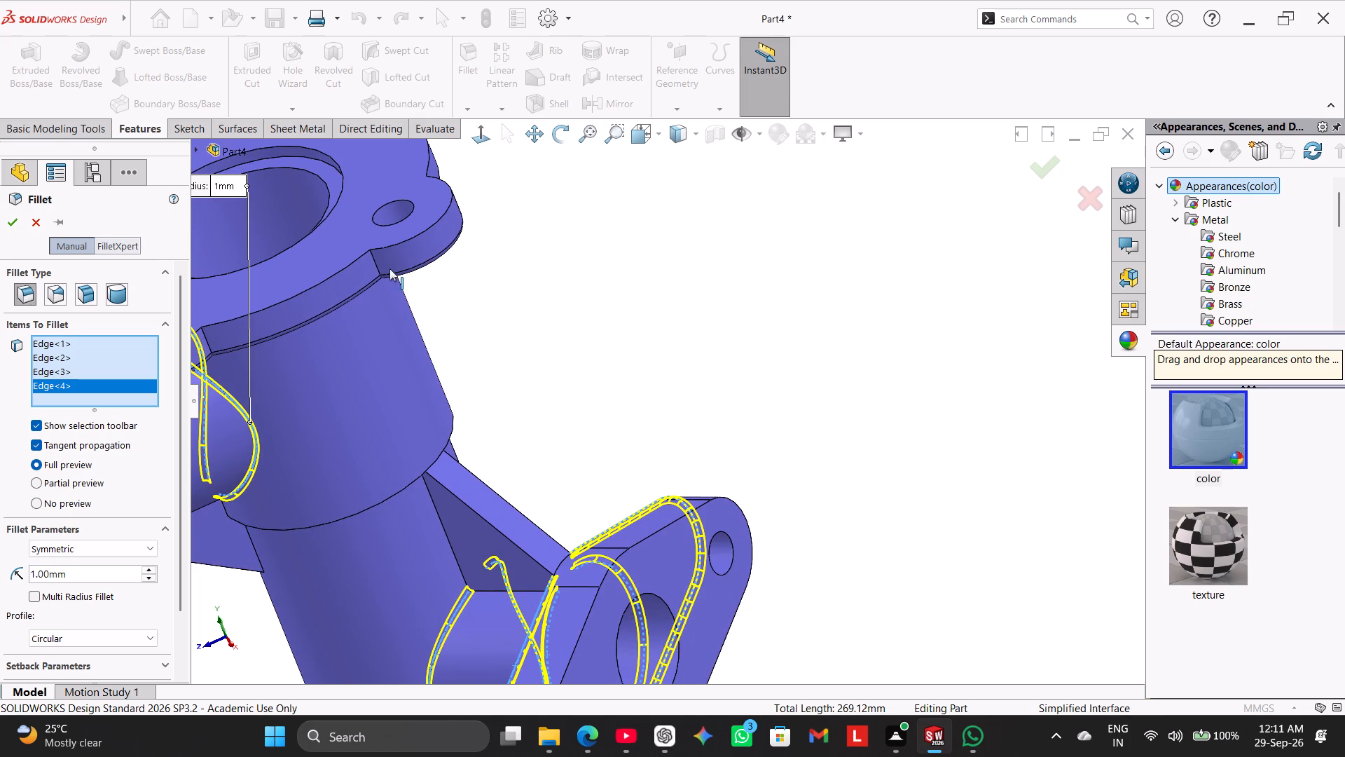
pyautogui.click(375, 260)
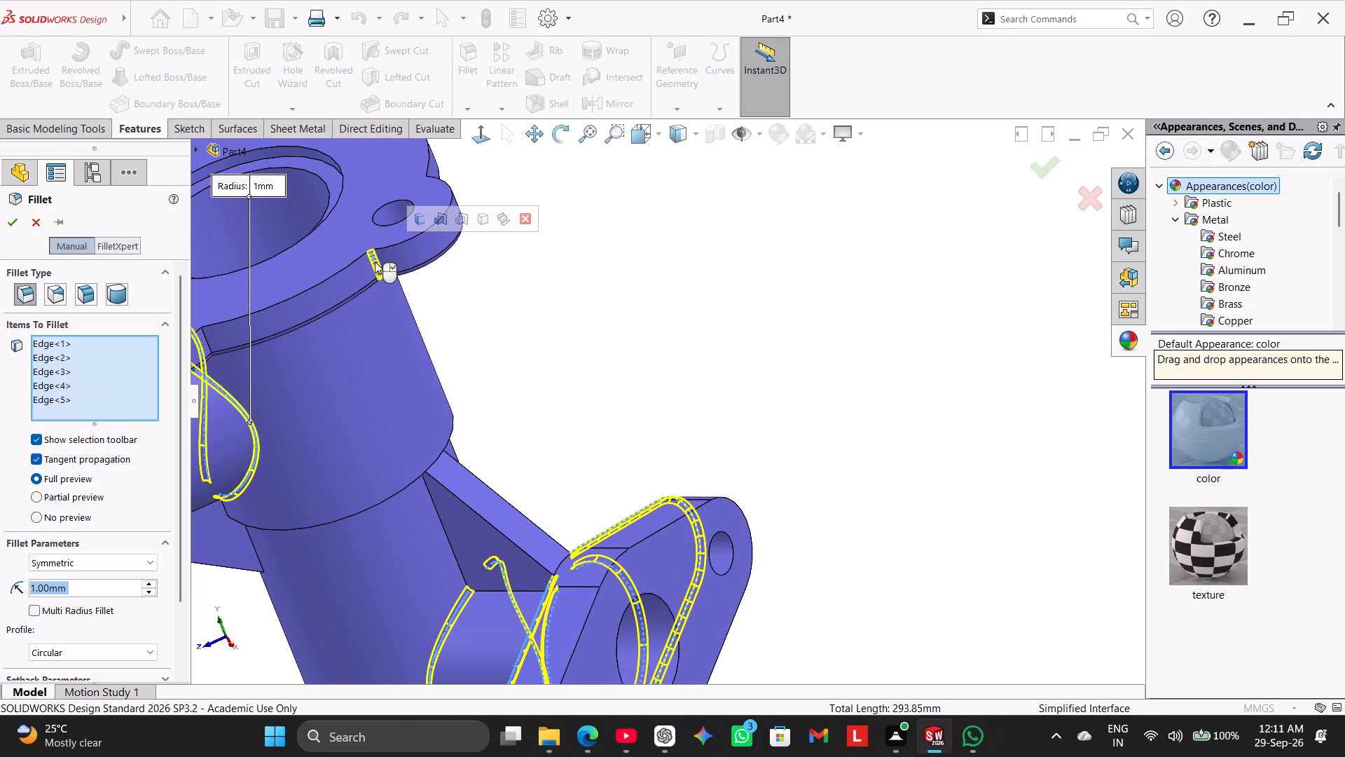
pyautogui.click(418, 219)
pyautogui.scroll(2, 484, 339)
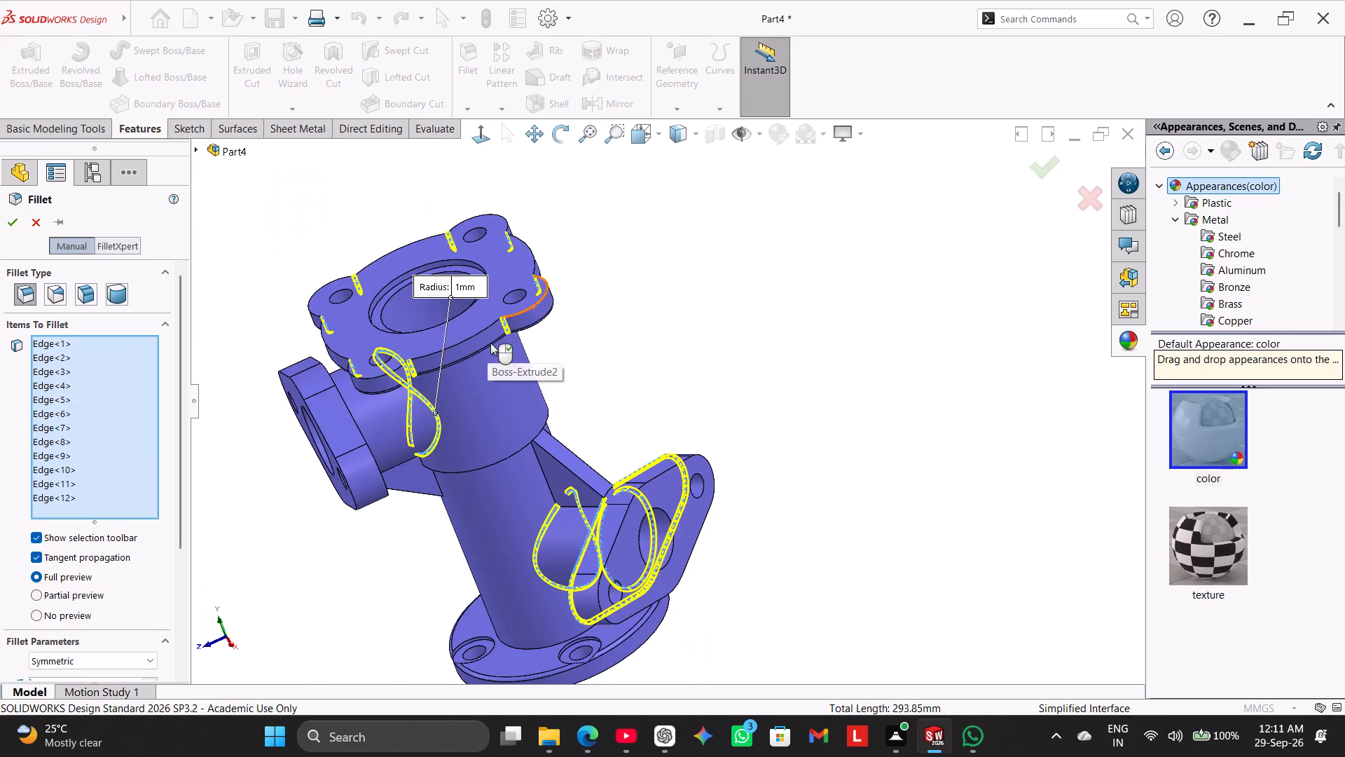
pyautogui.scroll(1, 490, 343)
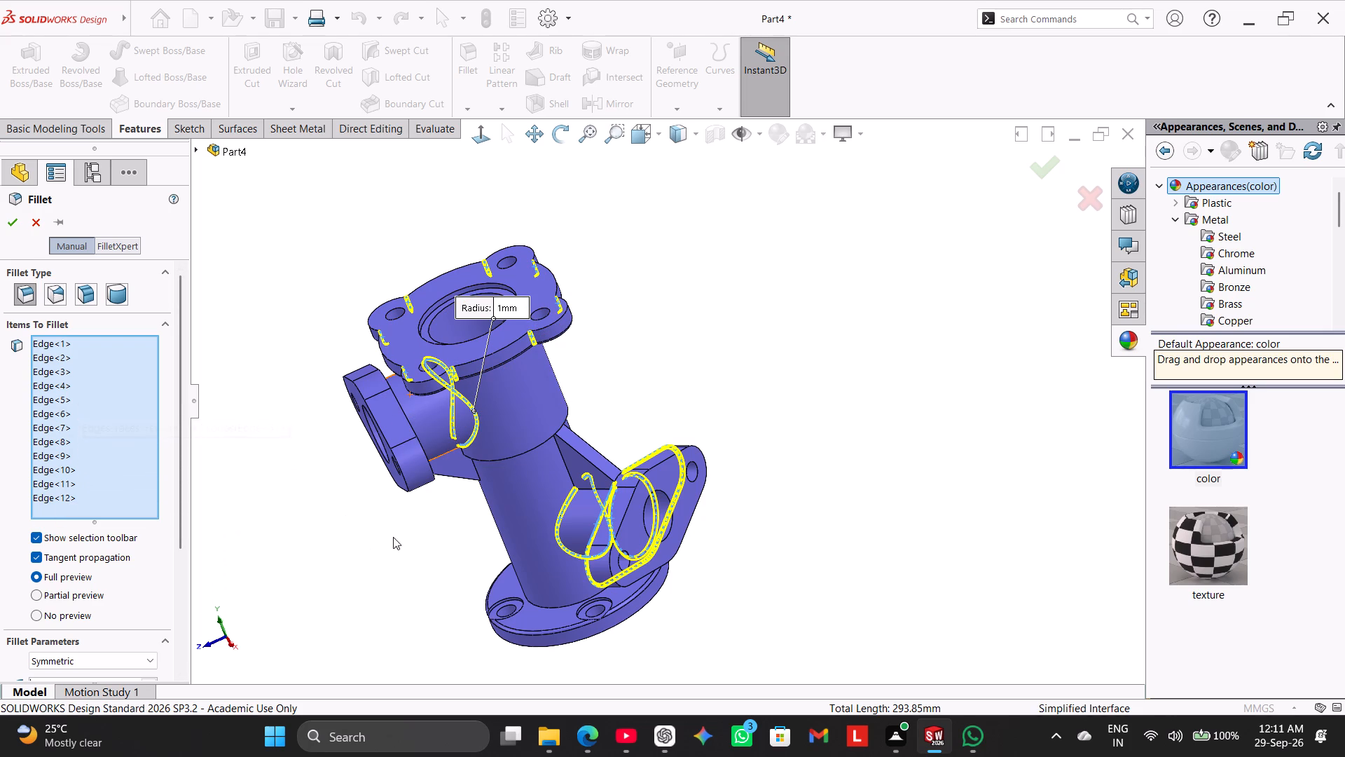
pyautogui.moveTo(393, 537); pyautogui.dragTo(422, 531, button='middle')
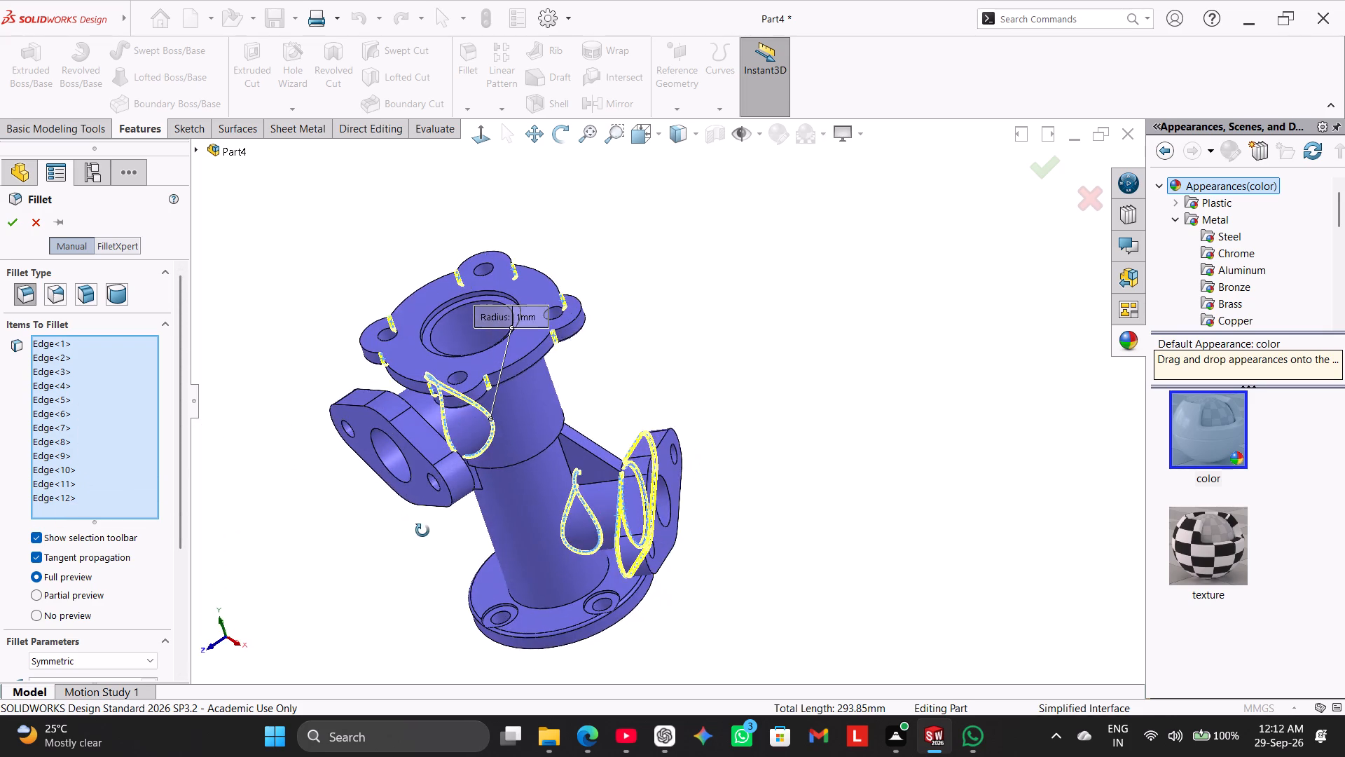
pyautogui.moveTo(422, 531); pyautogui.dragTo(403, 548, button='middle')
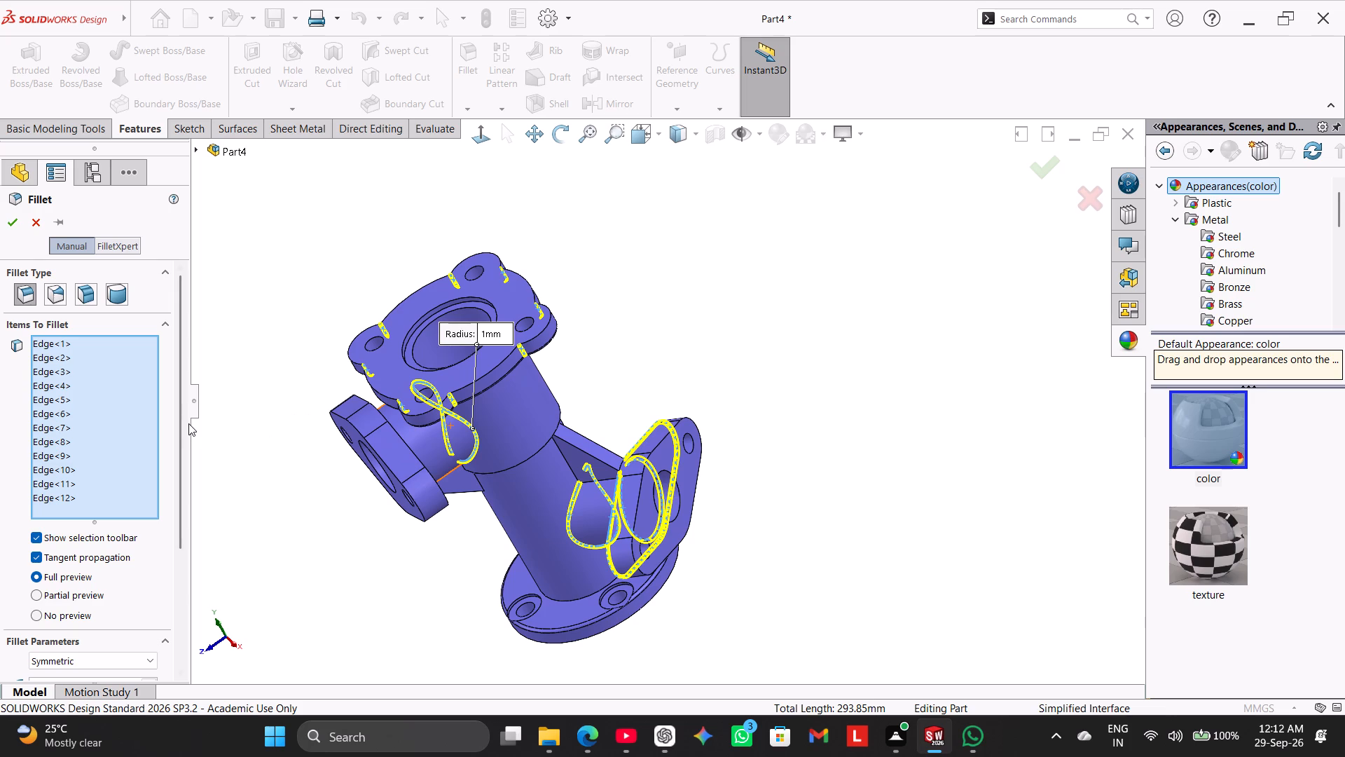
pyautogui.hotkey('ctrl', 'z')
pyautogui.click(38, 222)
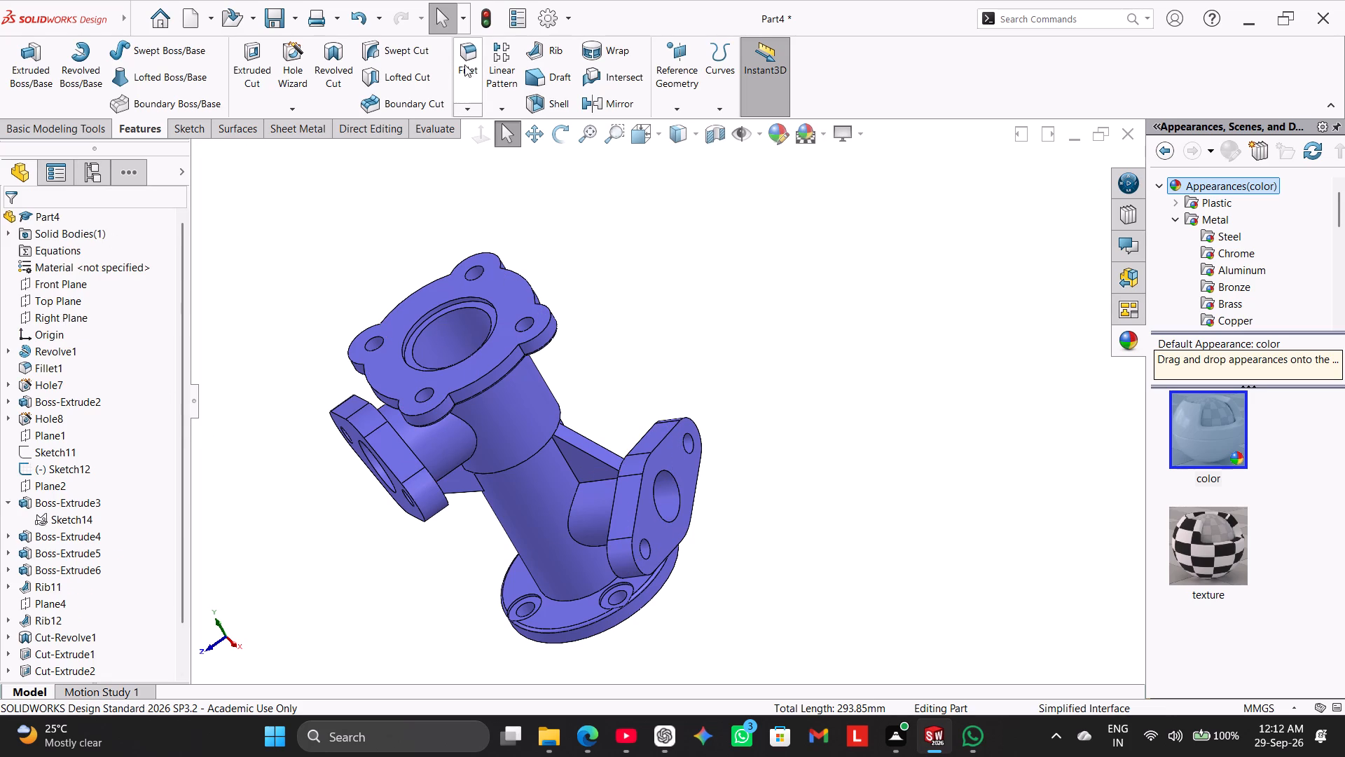
# Start a 1 mm symmetric fillet and select the eight short corner edges beside the top flange's four lobes.
pyautogui.click(468, 52)
pyautogui.scroll(-1, 612, 368)
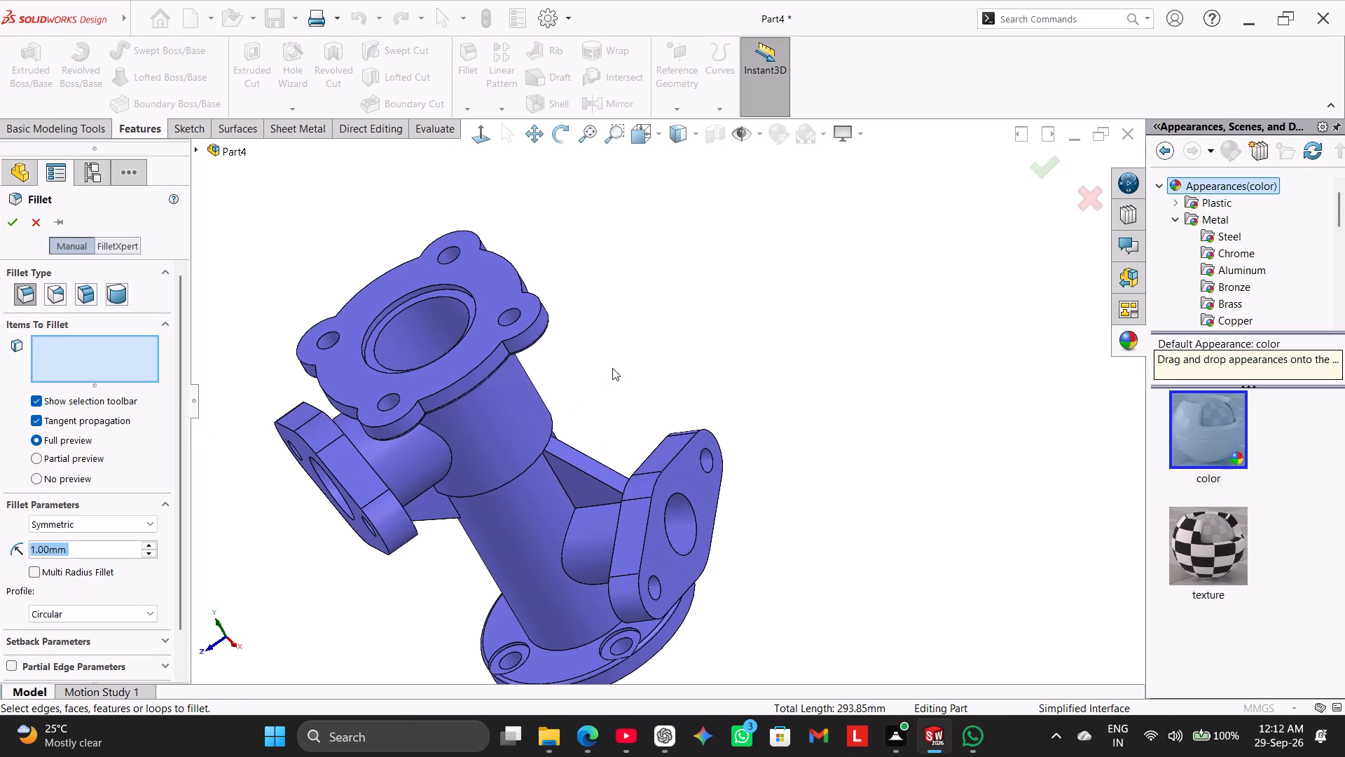
pyautogui.click(507, 346)
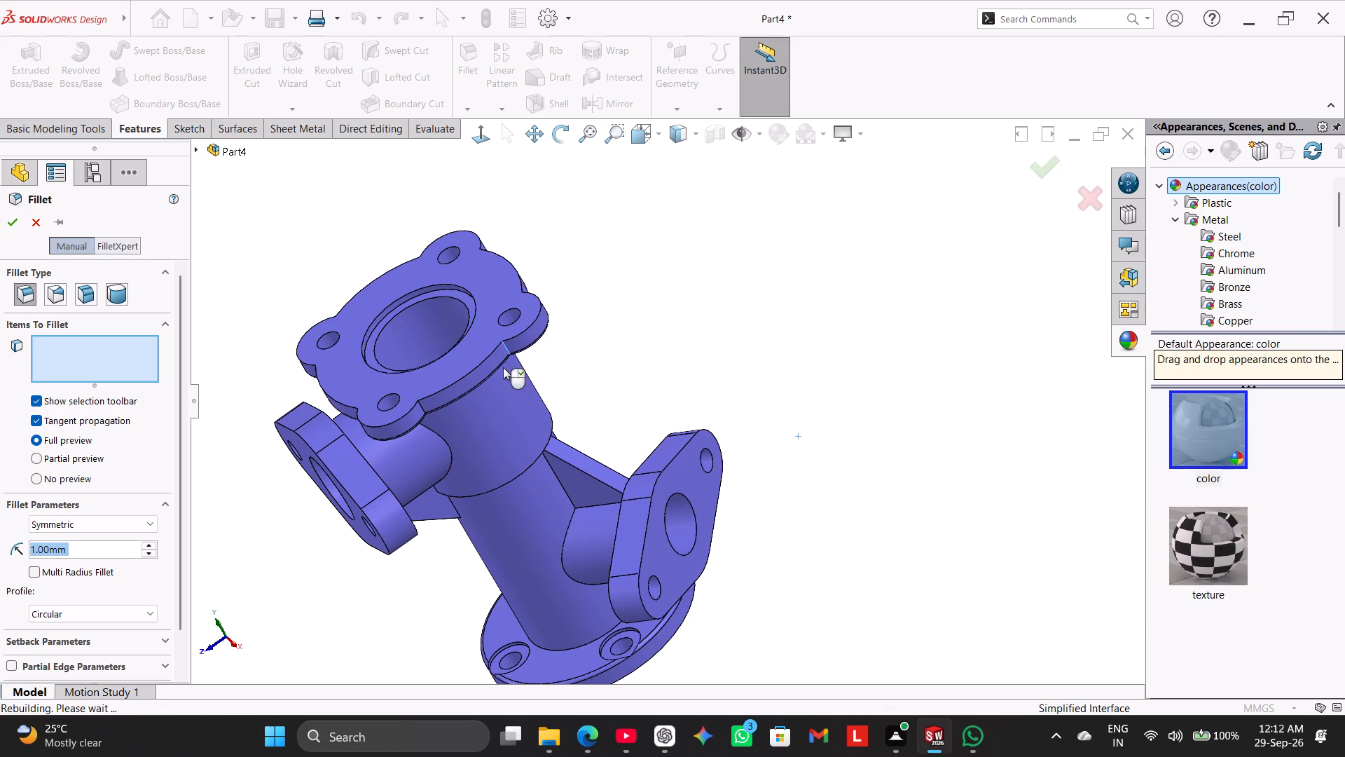
pyautogui.rightClick(102, 346)
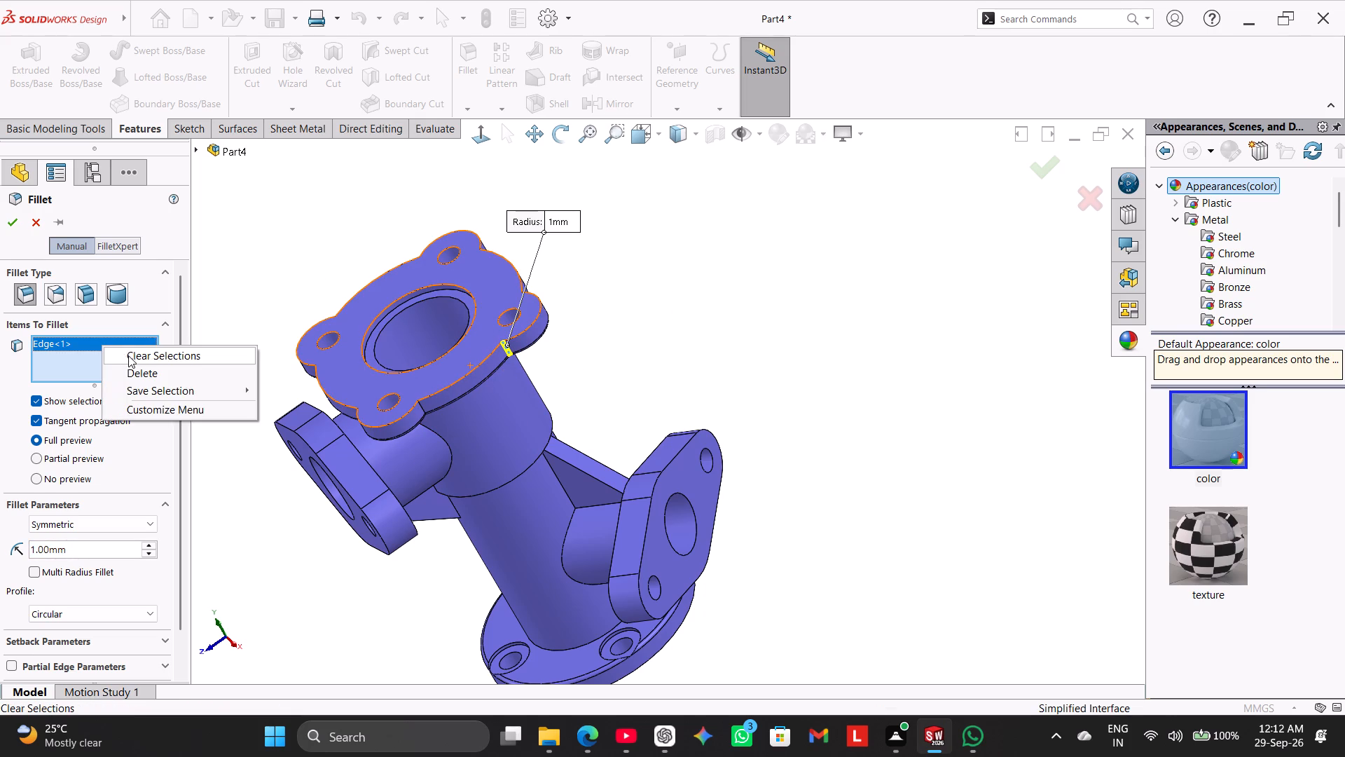
pyautogui.click(130, 356)
pyautogui.click(508, 346)
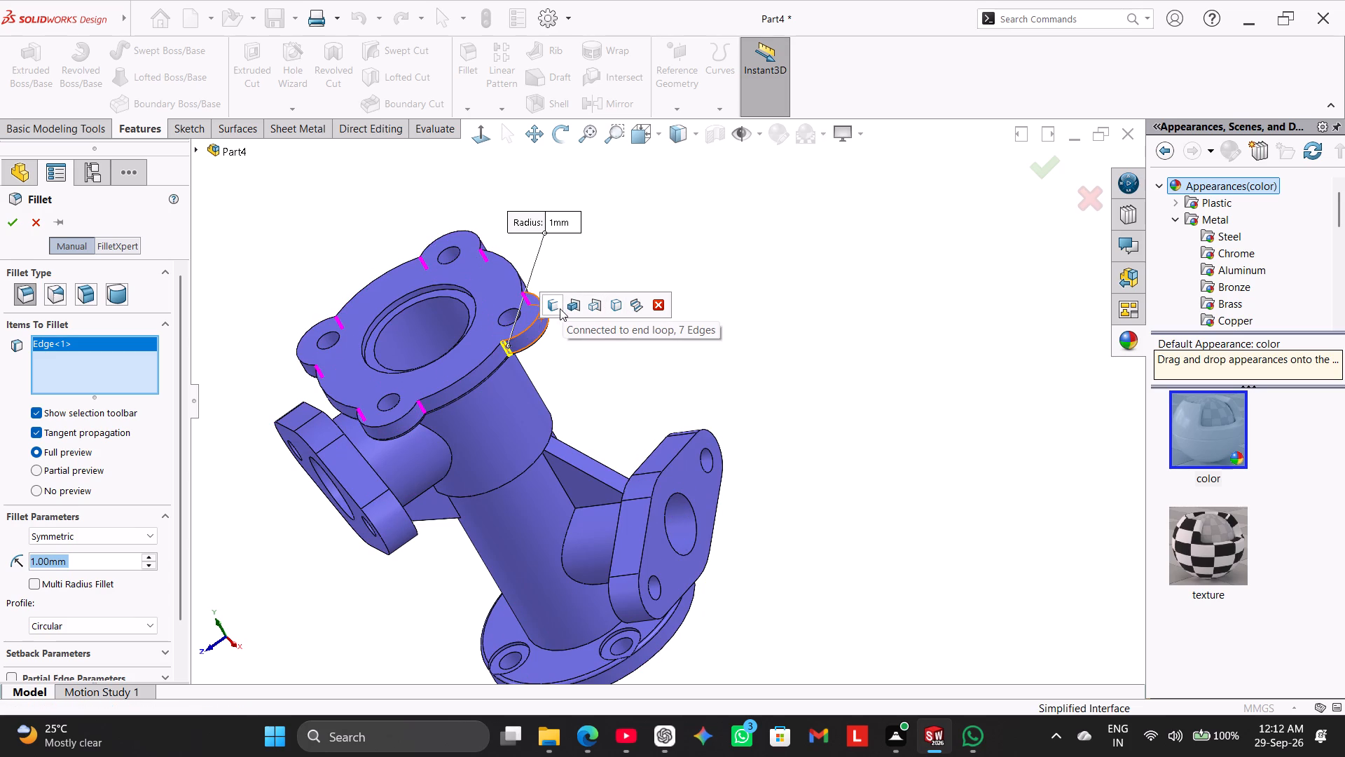
pyautogui.click(556, 308)
pyautogui.moveTo(271, 517); pyautogui.dragTo(285, 465, button='middle')
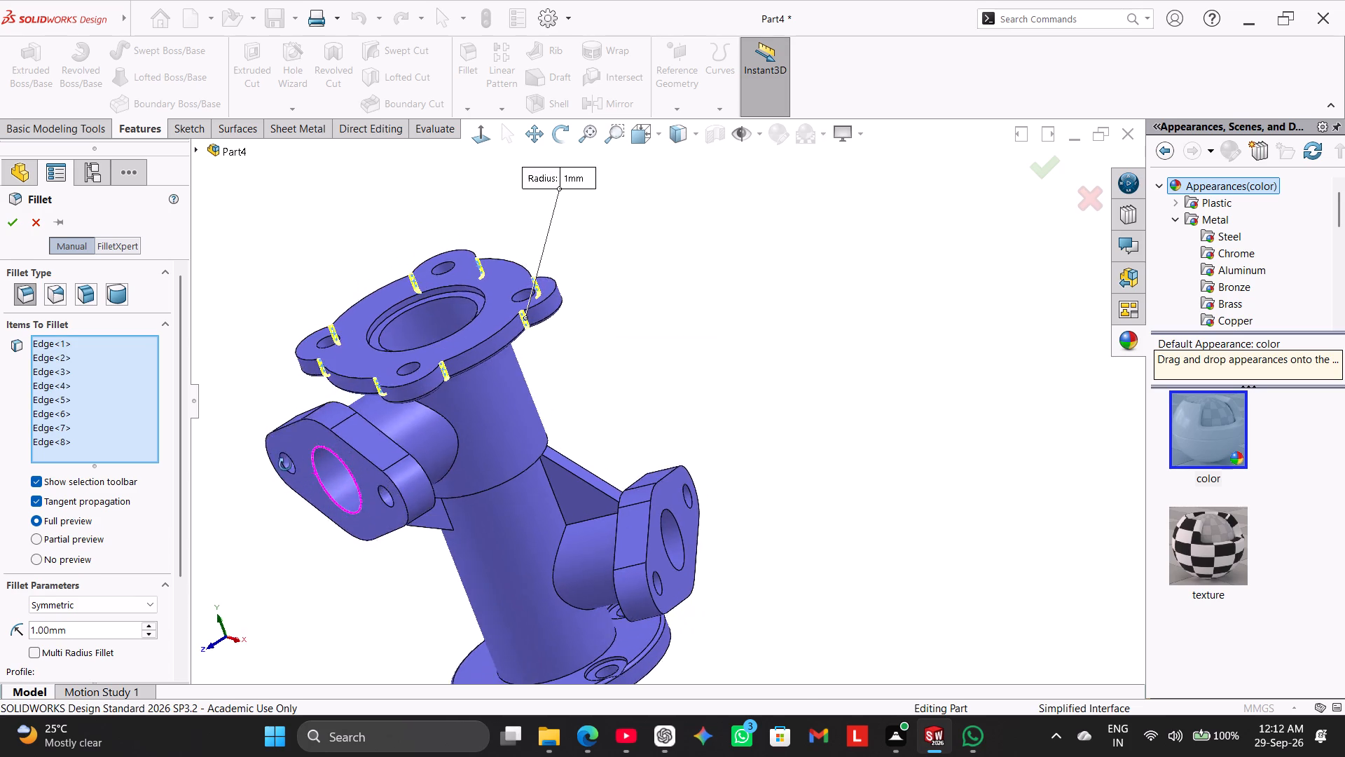
pyautogui.moveTo(285, 465); pyautogui.dragTo(254, 463, button='middle')
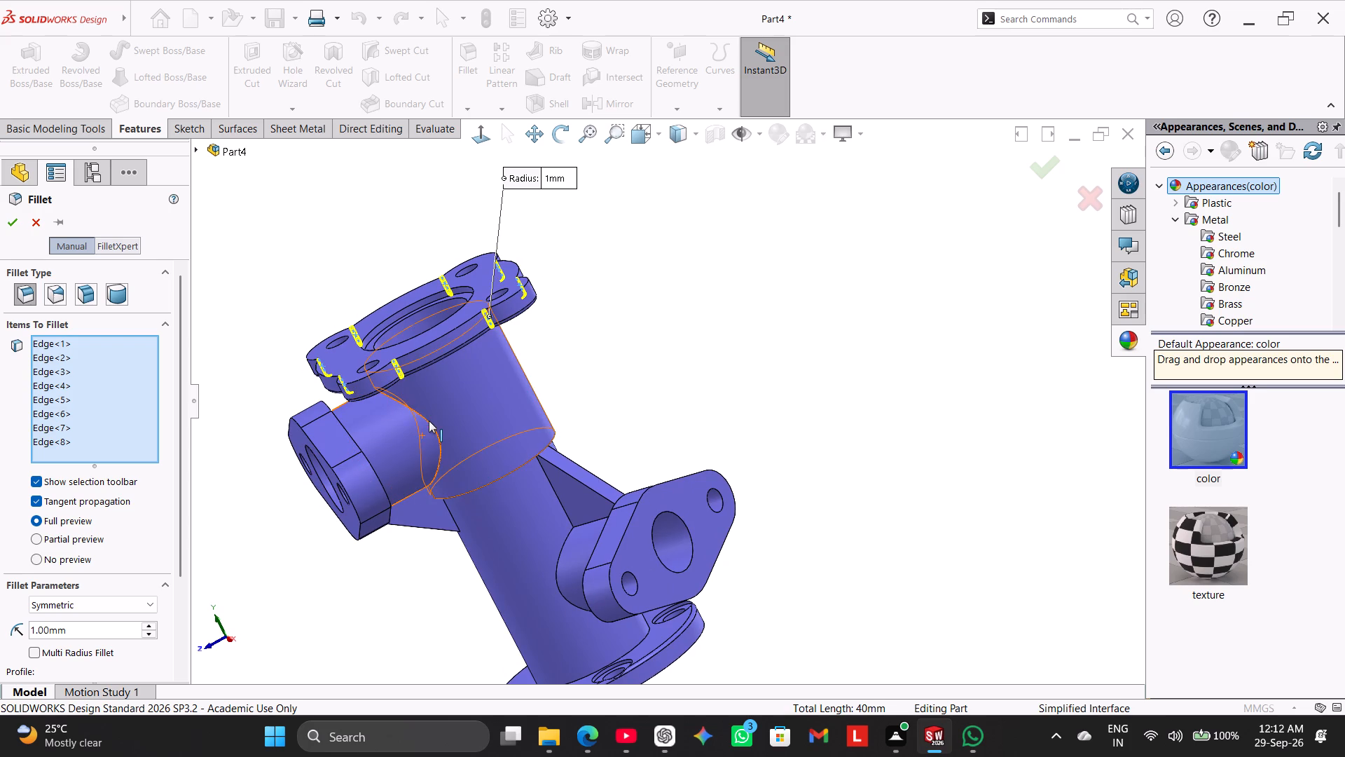
# Add both branch-to-pipe junctions, the lower branch's junction with its flange and that flange's inner outline, and apply the 1 mm fillet.
pyautogui.click(429, 421)
pyautogui.moveTo(408, 608); pyautogui.dragTo(469, 641, button='middle')
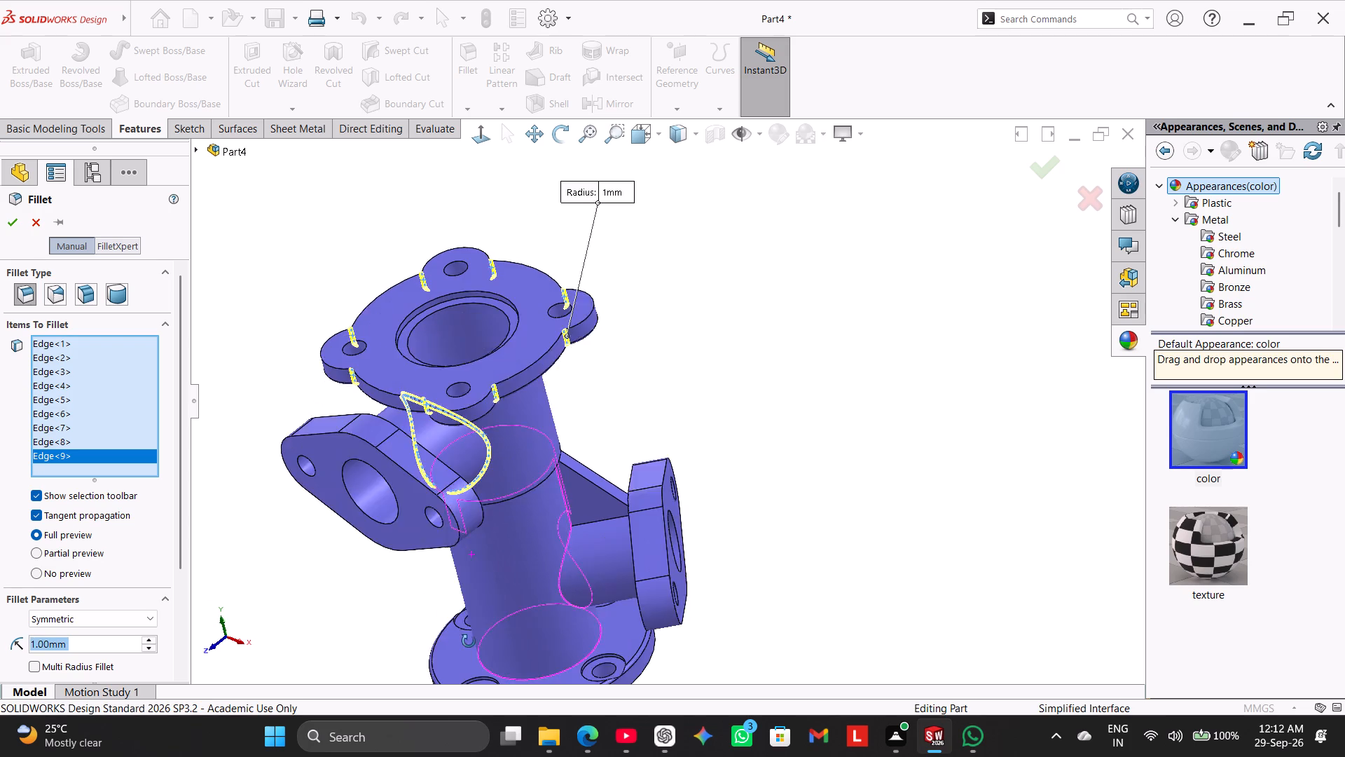
pyautogui.moveTo(469, 641); pyautogui.dragTo(469, 647, button='middle')
pyautogui.click(561, 547)
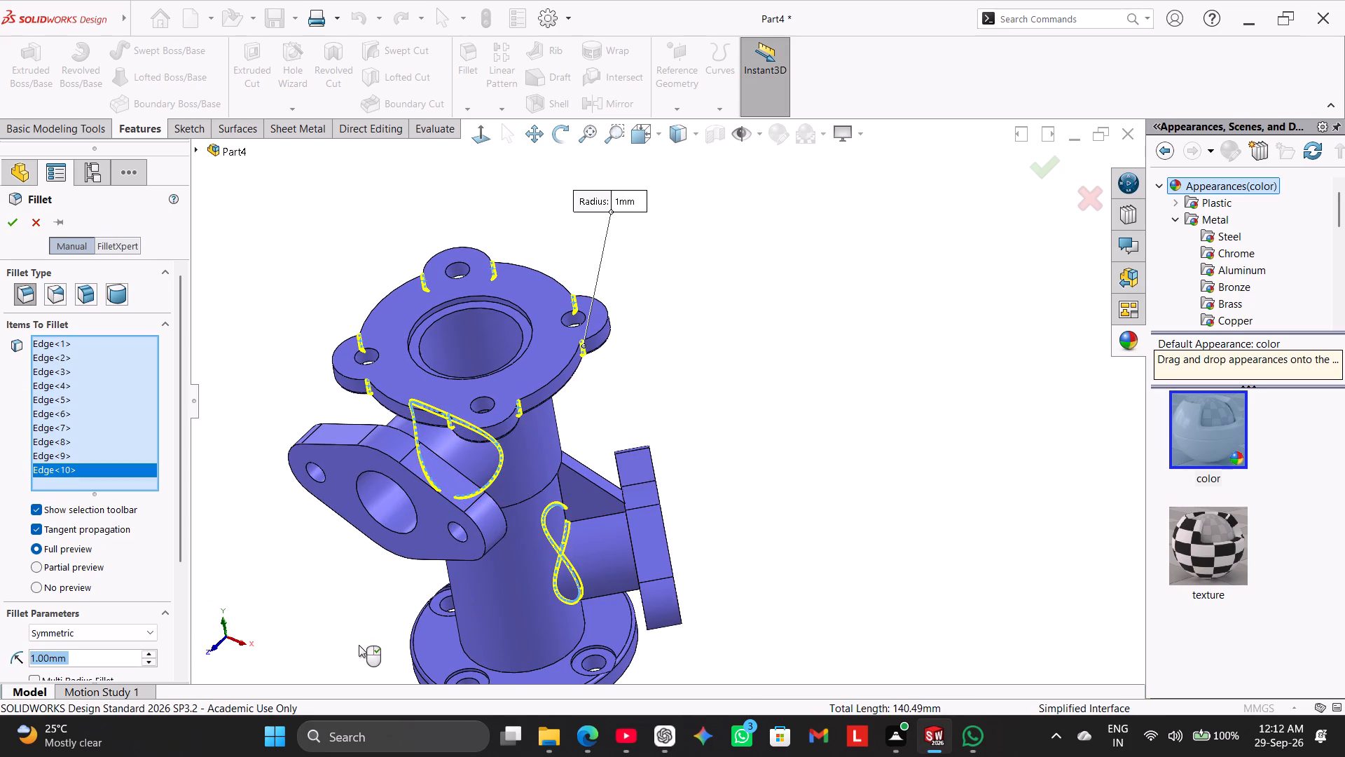
pyautogui.moveTo(357, 645); pyautogui.dragTo(382, 639, button='middle')
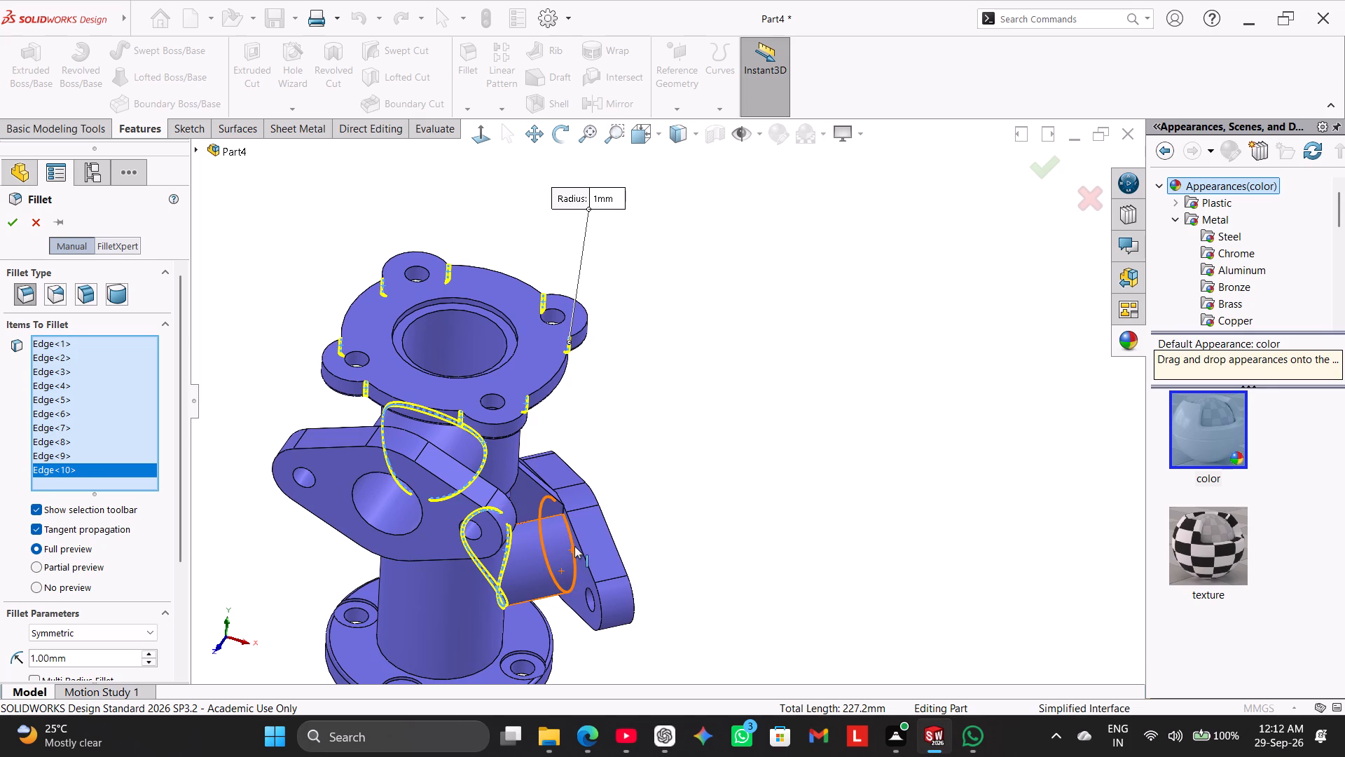
pyautogui.click(574, 546)
pyautogui.click(588, 561)
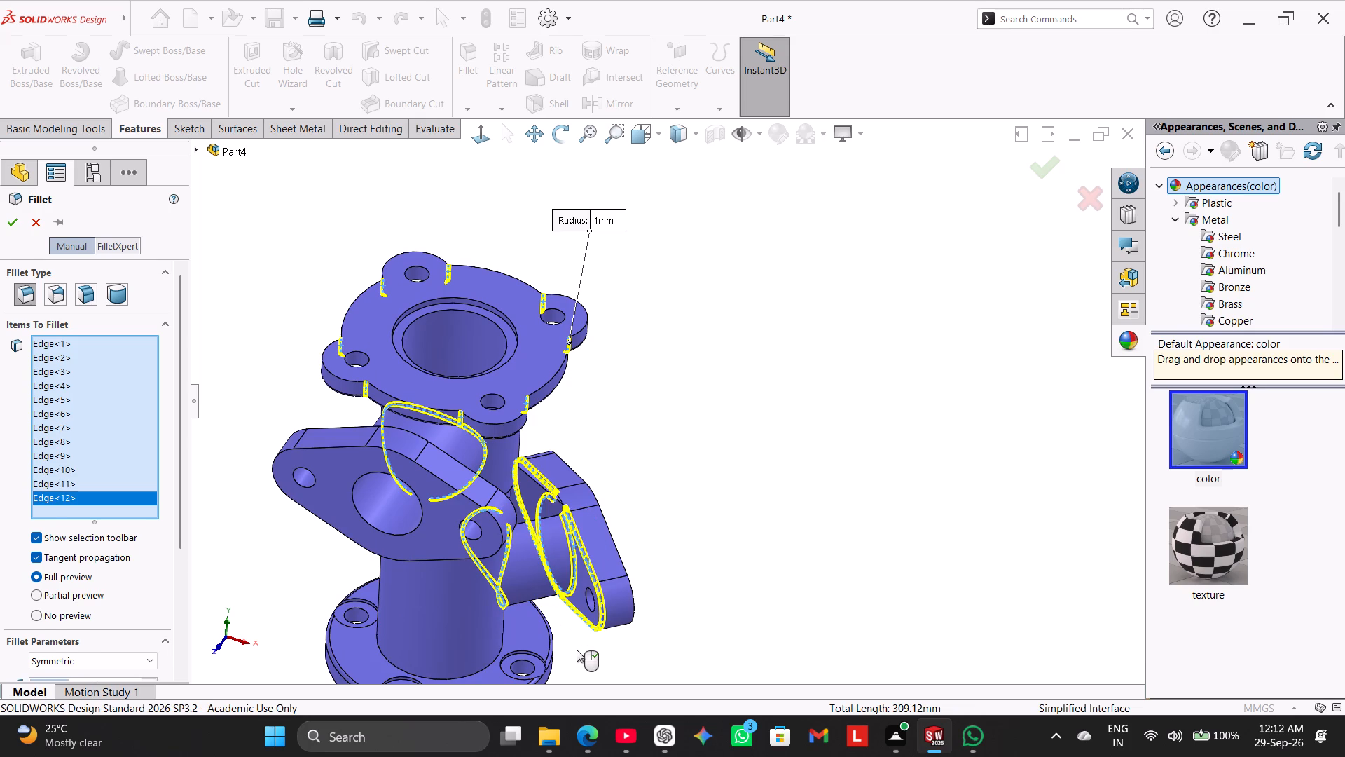
pyautogui.scroll(1, 577, 649)
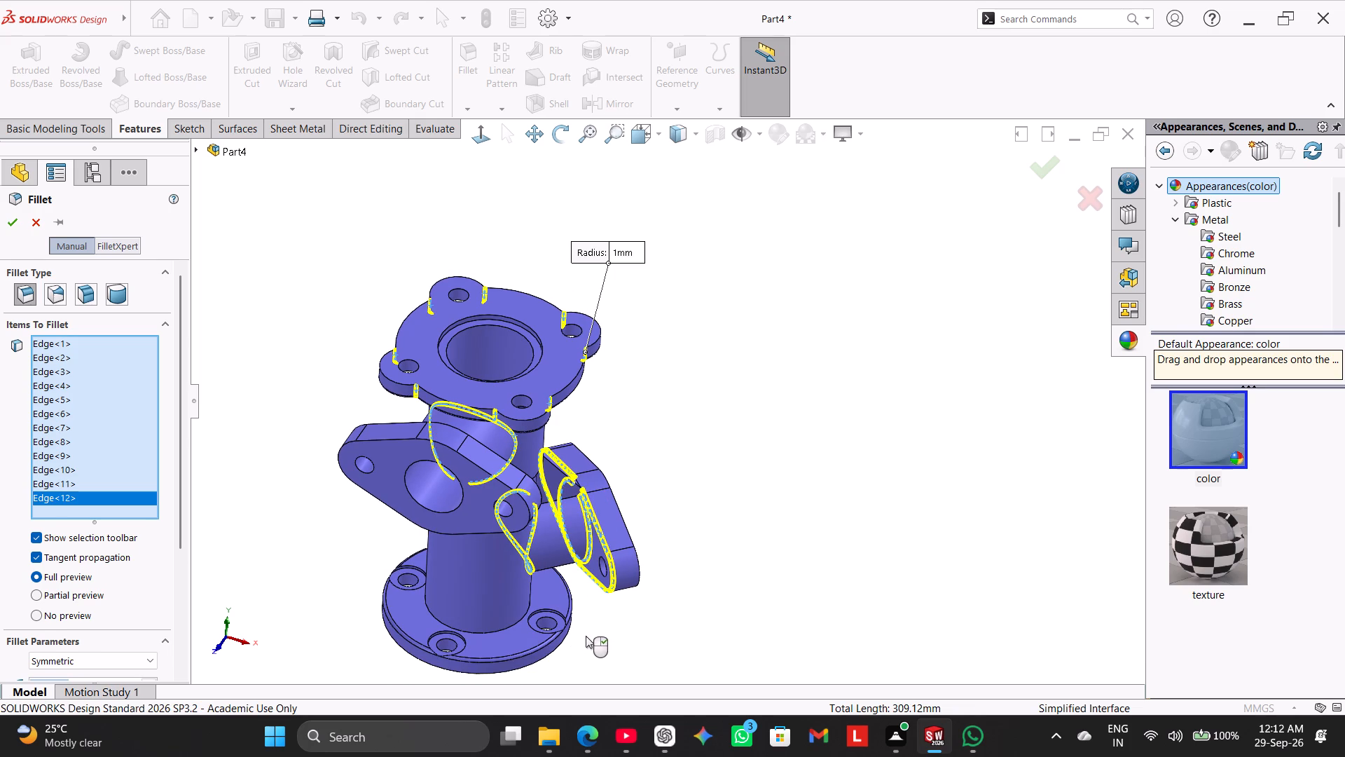
pyautogui.moveTo(625, 636); pyautogui.dragTo(508, 633, button='middle')
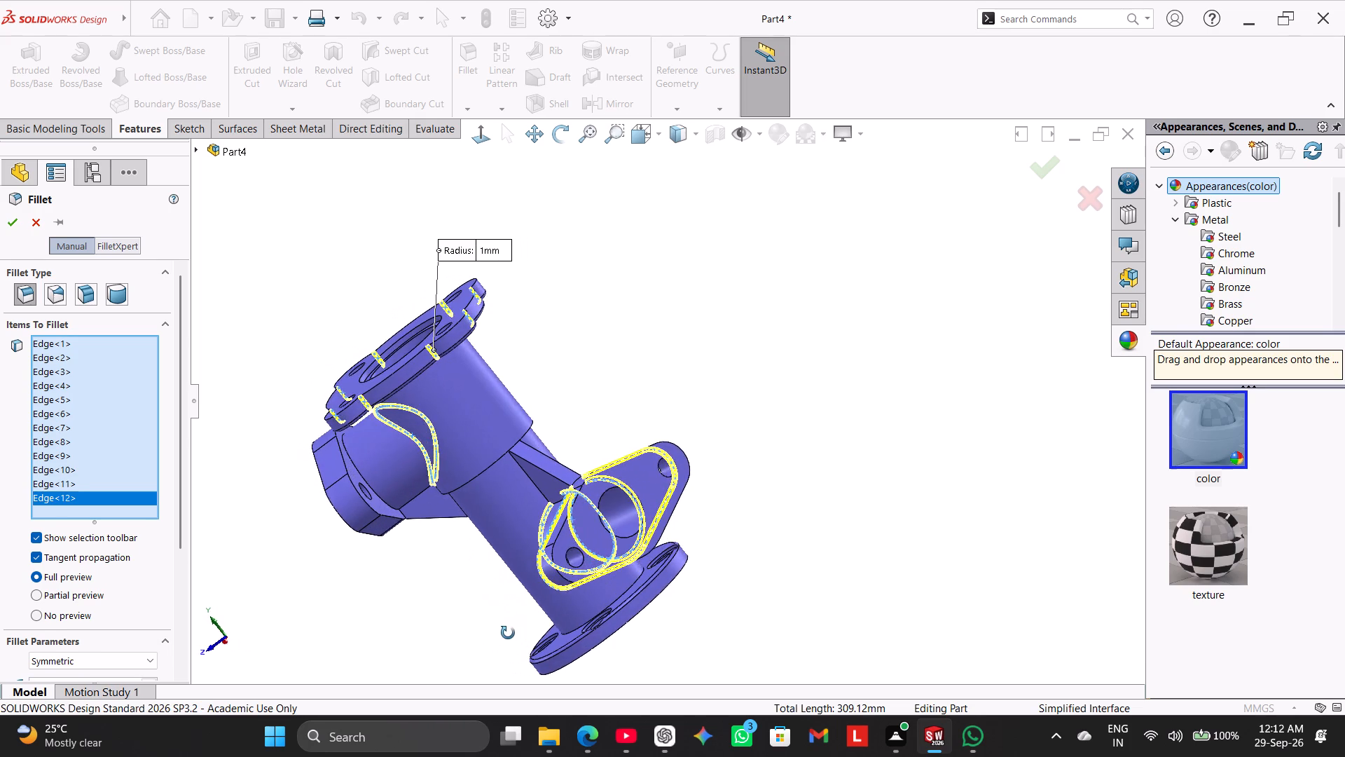
pyautogui.moveTo(508, 633); pyautogui.dragTo(474, 656, button='middle')
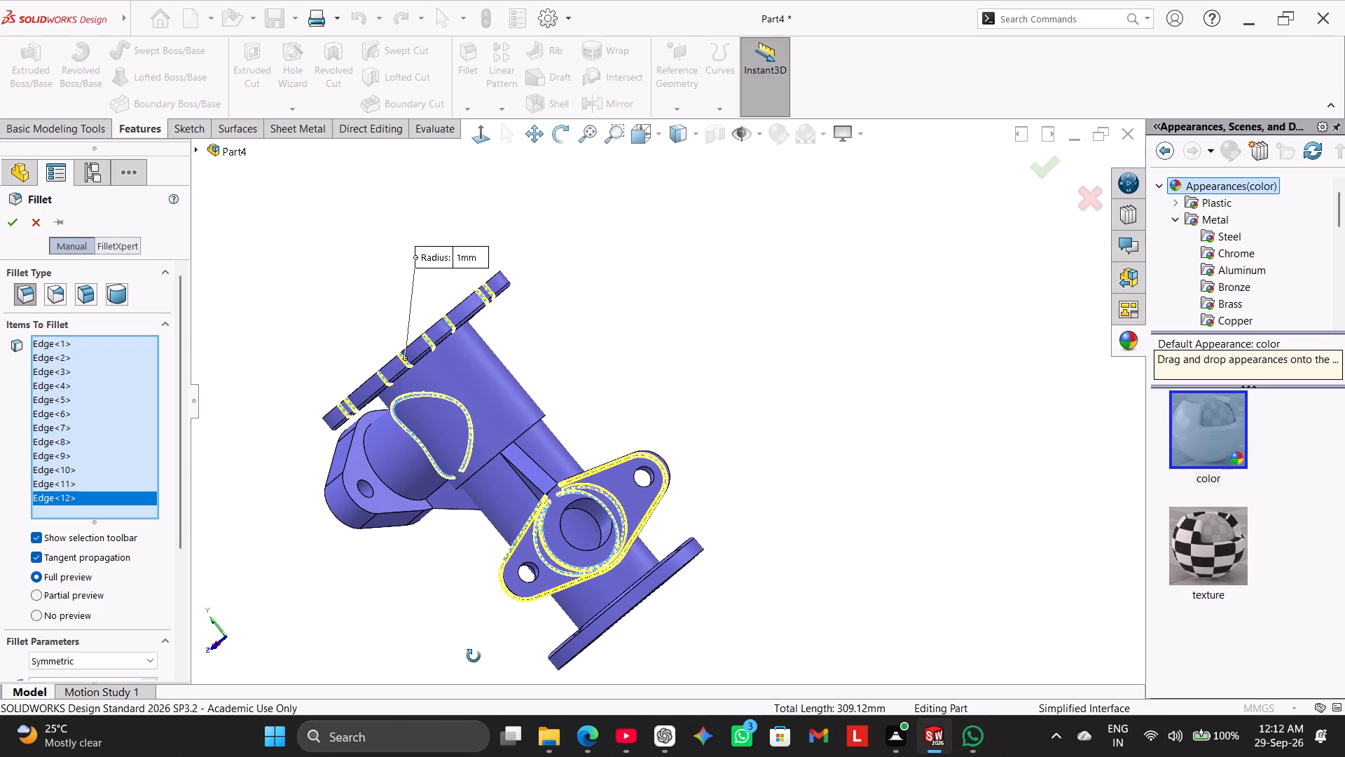
pyautogui.moveTo(474, 656); pyautogui.dragTo(537, 677, button='middle')
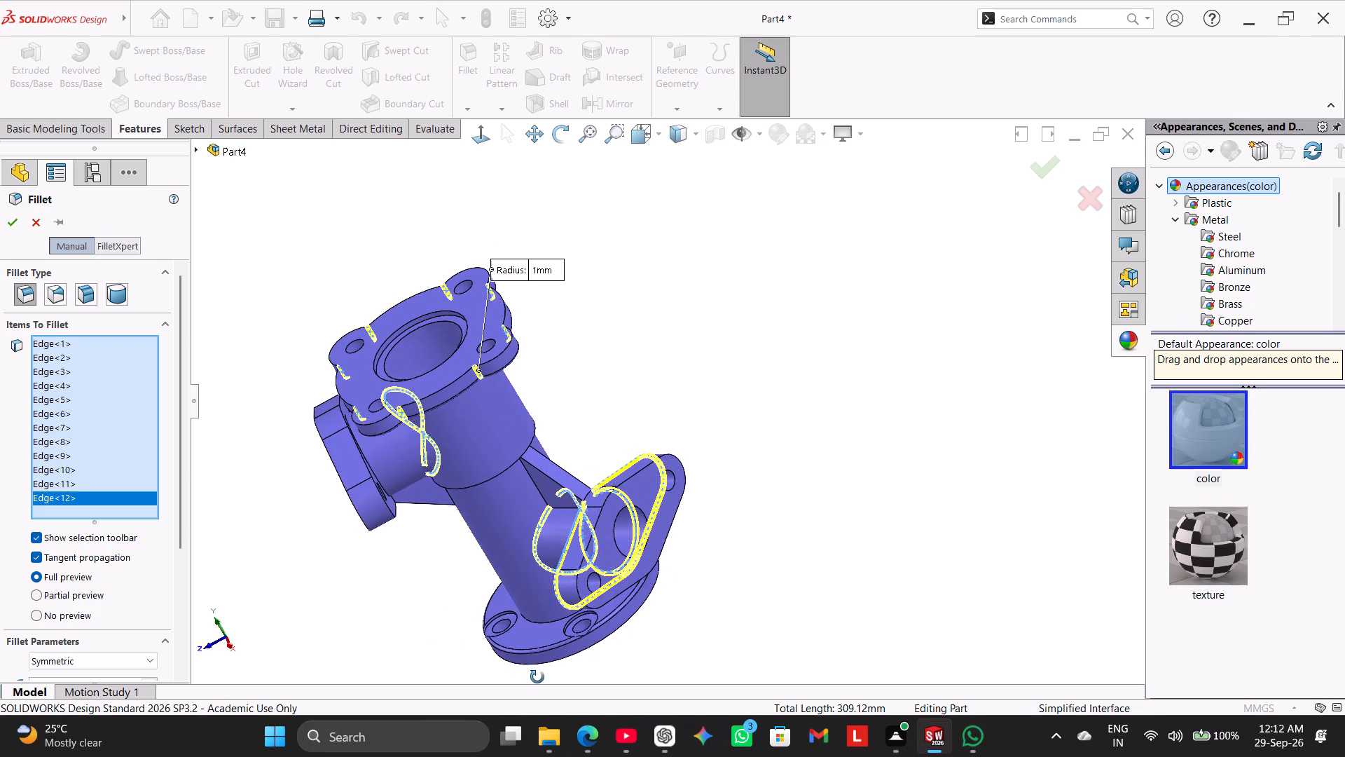
pyautogui.moveTo(537, 677); pyautogui.dragTo(539, 678, button='middle')
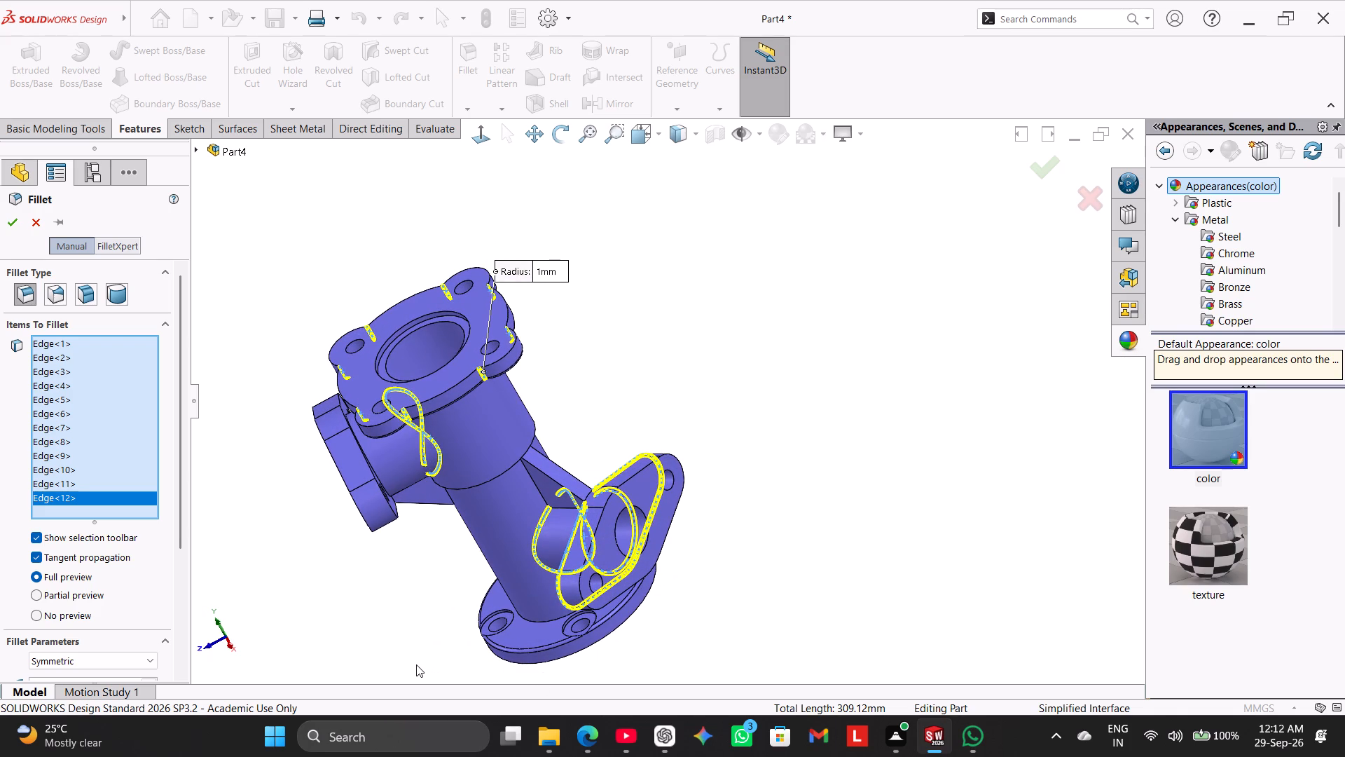
pyautogui.click(4, 220)
# Section the body along the Right Plane and examine the bores and internal shoulders square-on.
pyautogui.moveTo(312, 555); pyautogui.dragTo(585, 378, button='right')
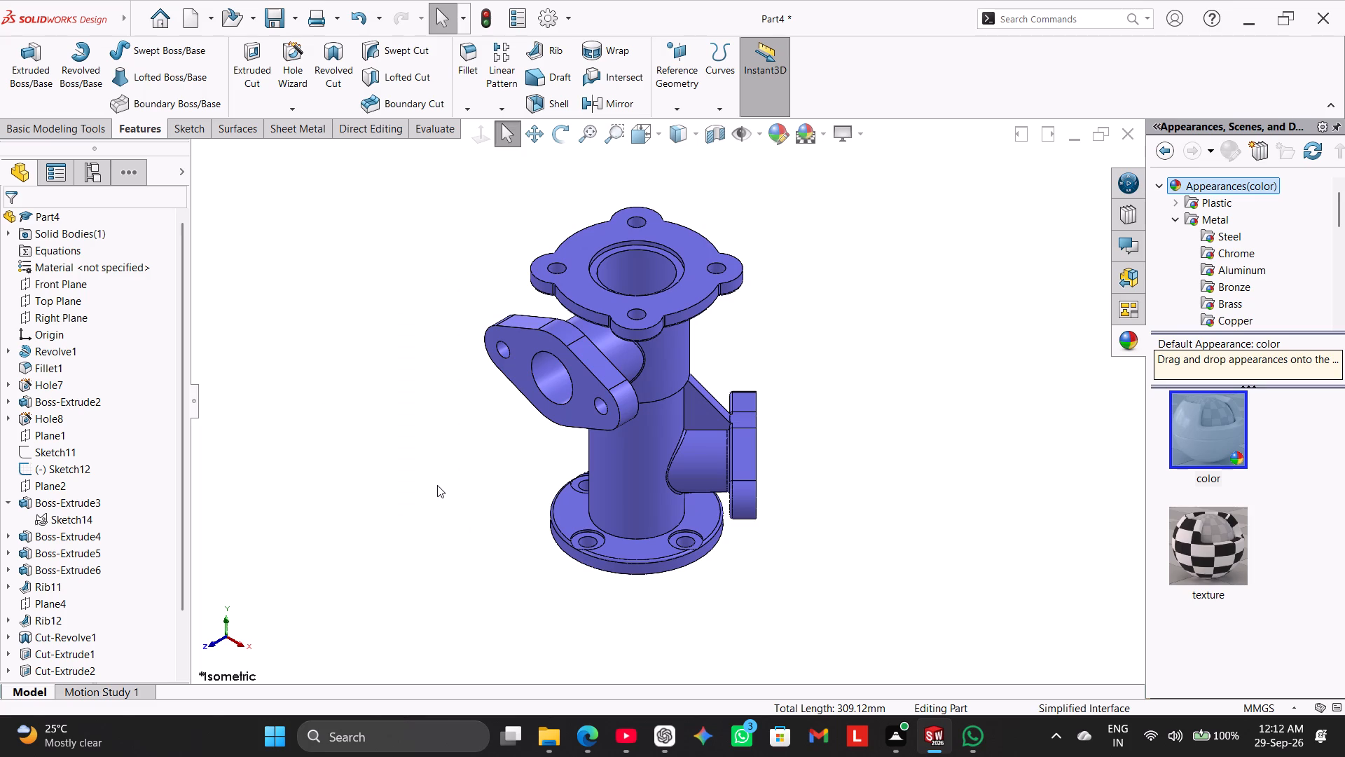
pyautogui.click(712, 134)
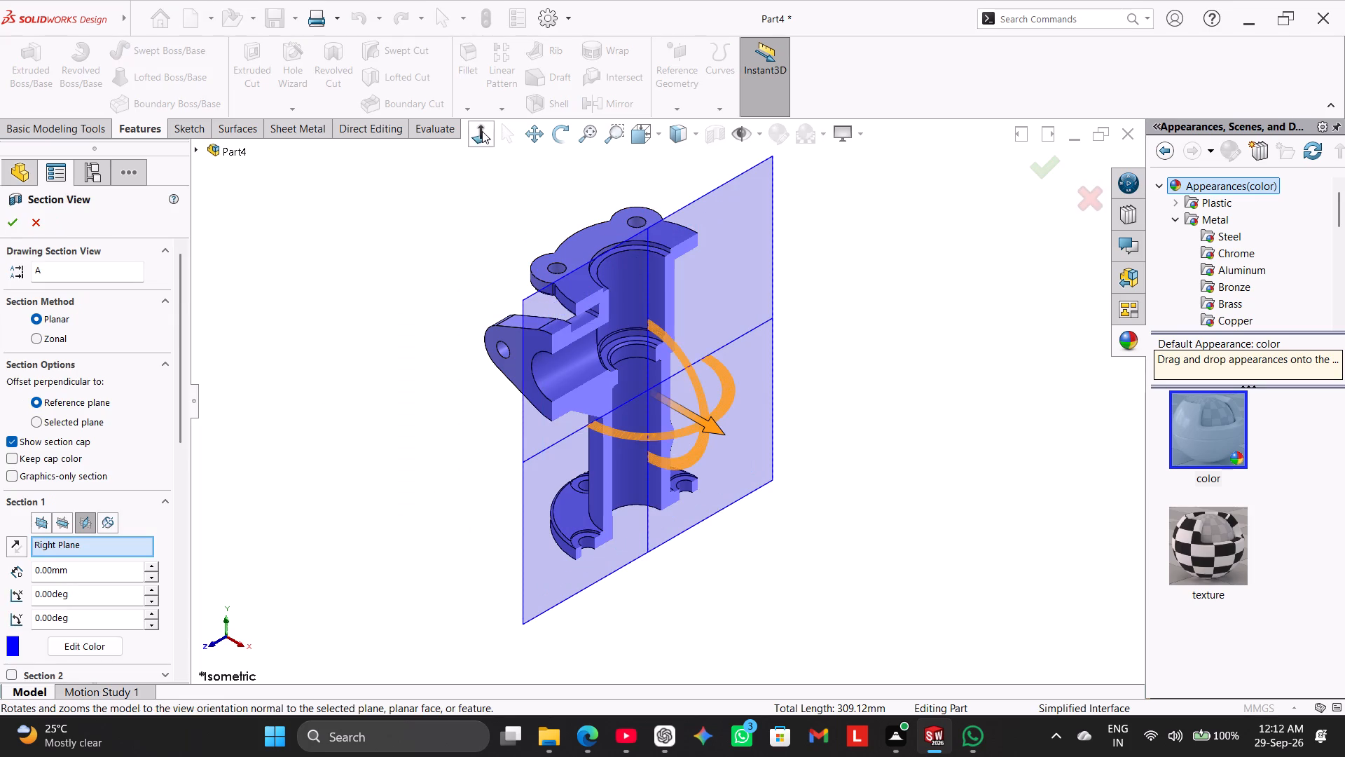
pyautogui.click(482, 131)
pyautogui.click(9, 213)
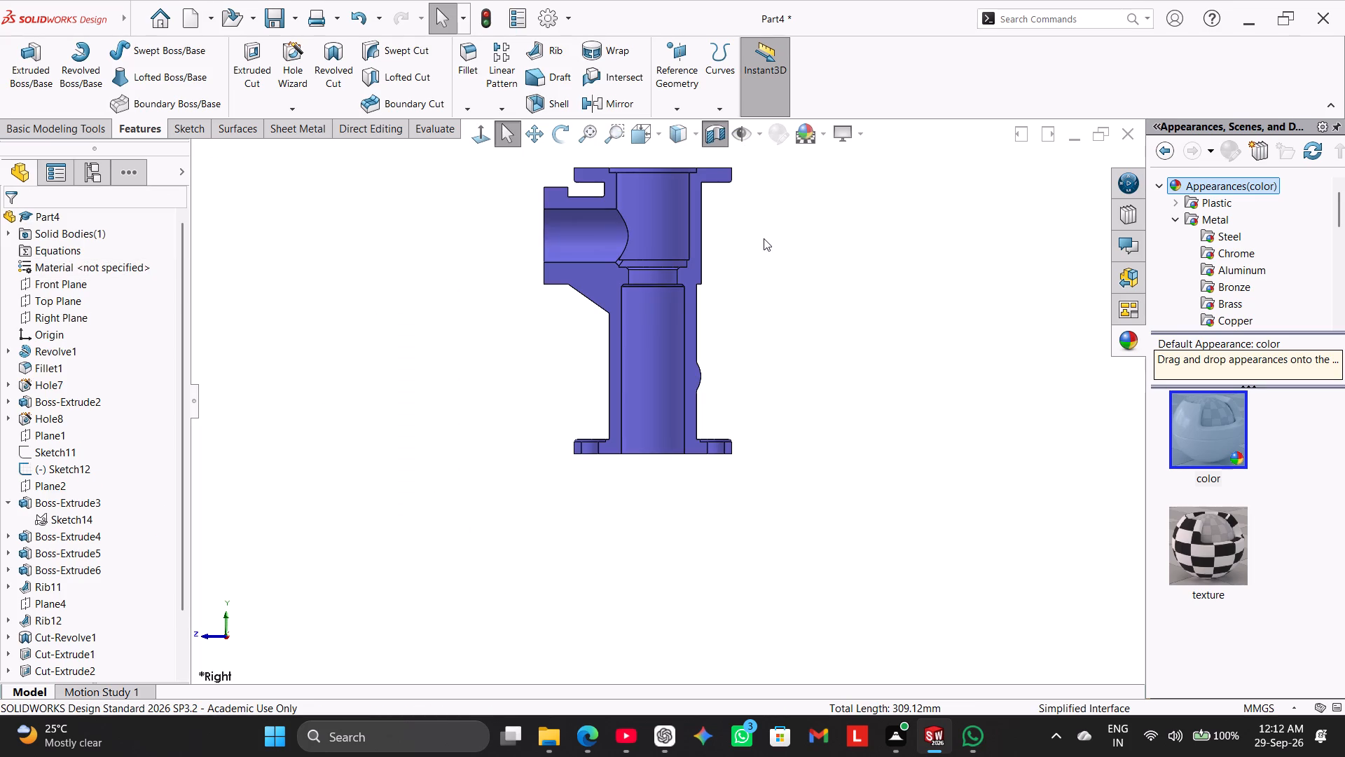
pyautogui.scroll(-2, 756, 217)
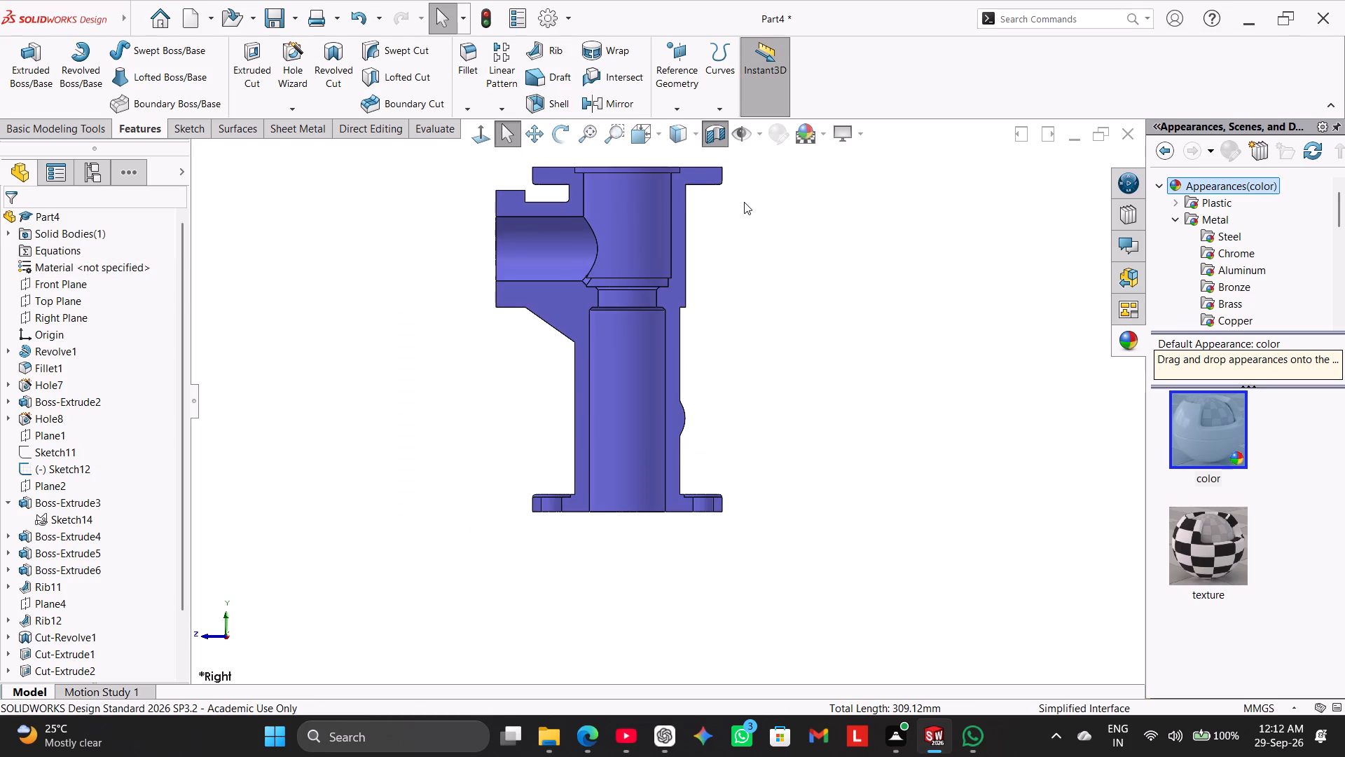
pyautogui.scroll(-1, 771, 175)
pyautogui.moveTo(764, 204); pyautogui.dragTo(757, 250, button='middle')
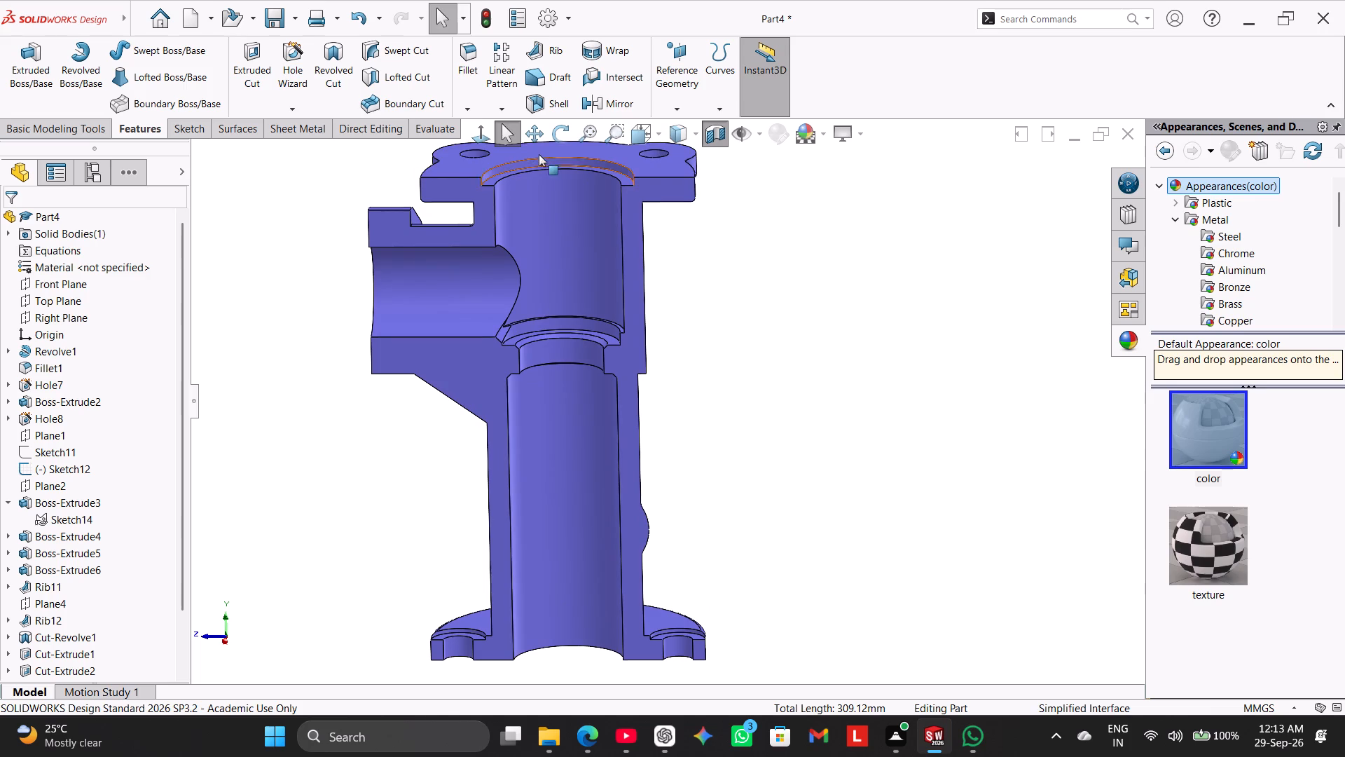
pyautogui.click(483, 127)
pyautogui.scroll(-2, 667, 209)
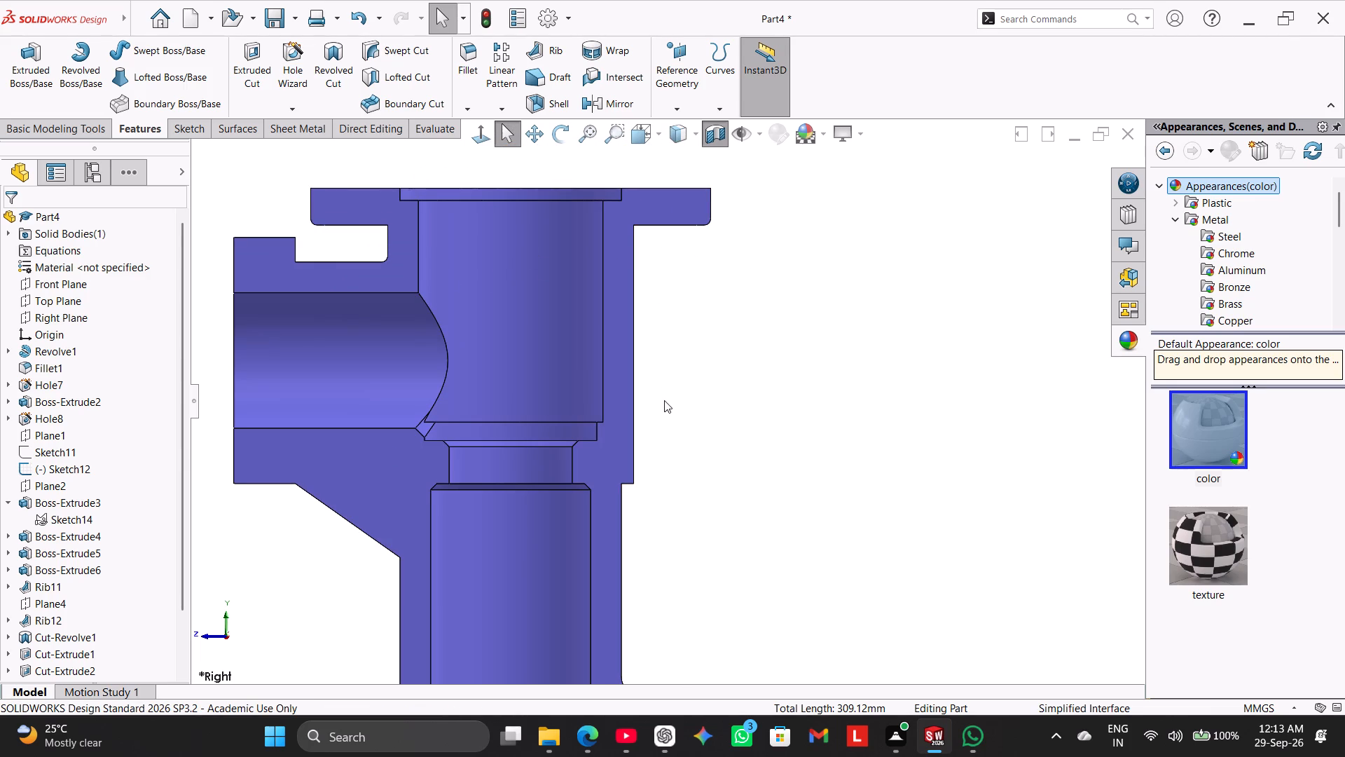
pyautogui.scroll(4, 667, 405)
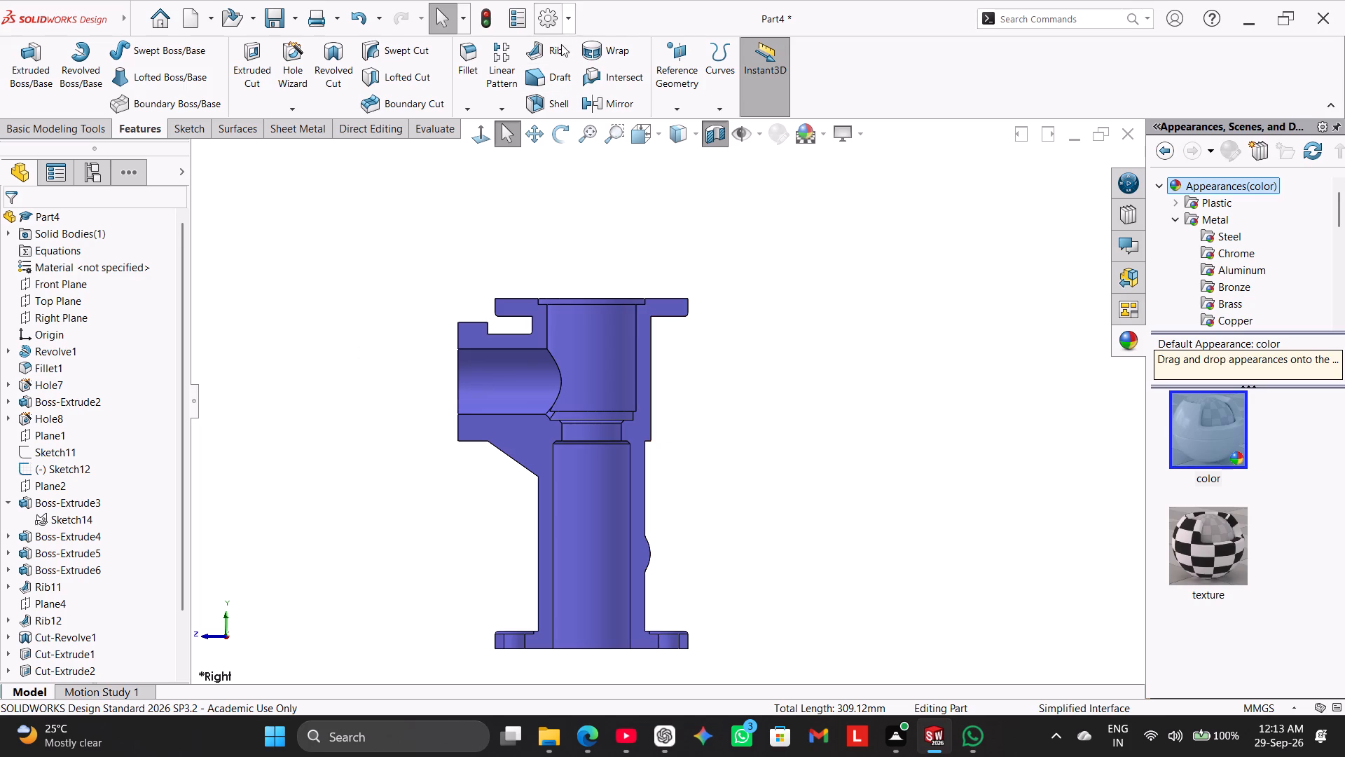
# Apply a 1 mm symmetric fillet to the lower edge of the wide upper bore and the pipe's junction with the top flange's underside.
pyautogui.moveTo(466, 54); pyautogui.dragTo(474, 59)
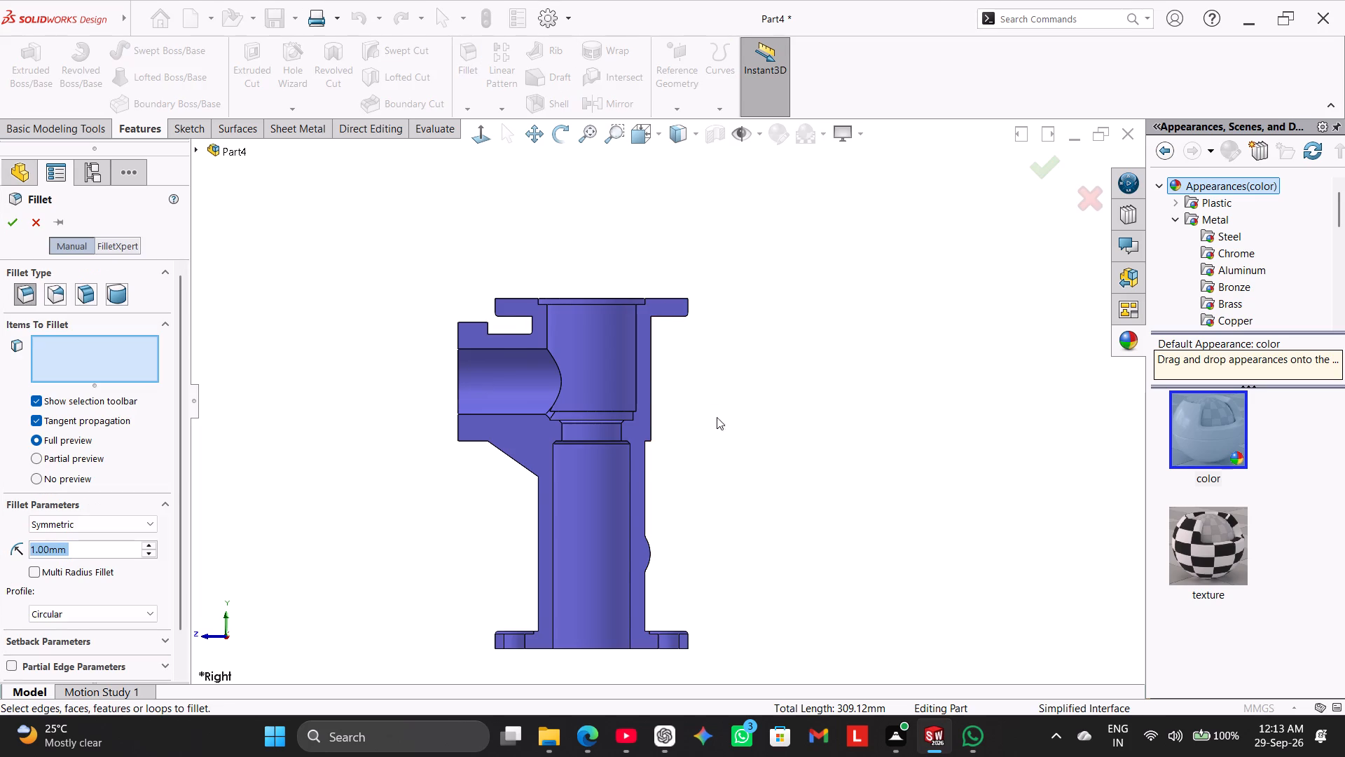
pyautogui.moveTo(717, 417); pyautogui.dragTo(710, 327, button='middle')
pyautogui.scroll(-2, 718, 419)
pyautogui.moveTo(694, 509); pyautogui.dragTo(701, 588, button='middle')
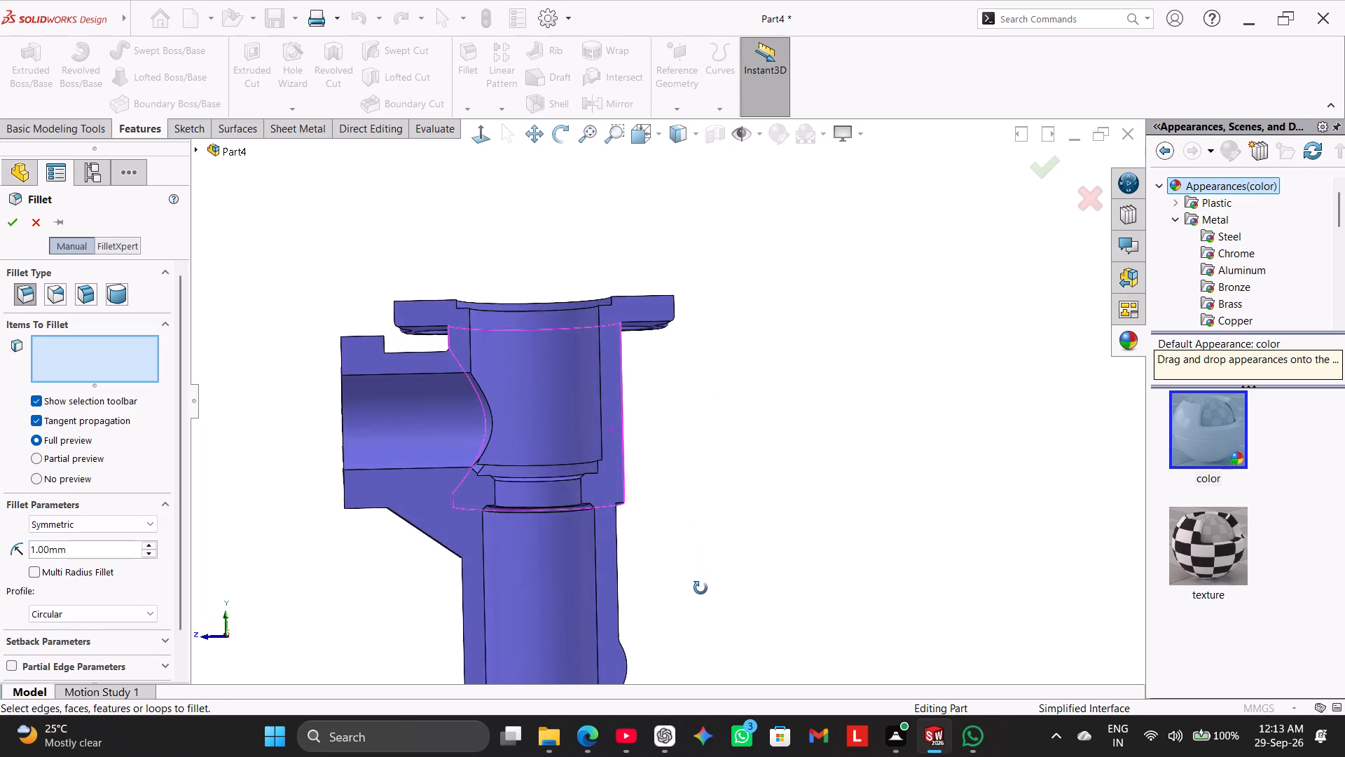
pyautogui.moveTo(701, 588); pyautogui.dragTo(689, 616, button='middle')
pyautogui.moveTo(714, 559); pyautogui.dragTo(703, 524, button='middle')
pyautogui.scroll(-2, 689, 521)
pyautogui.moveTo(665, 453); pyautogui.dragTo(680, 554, button='middle')
pyautogui.click(546, 451)
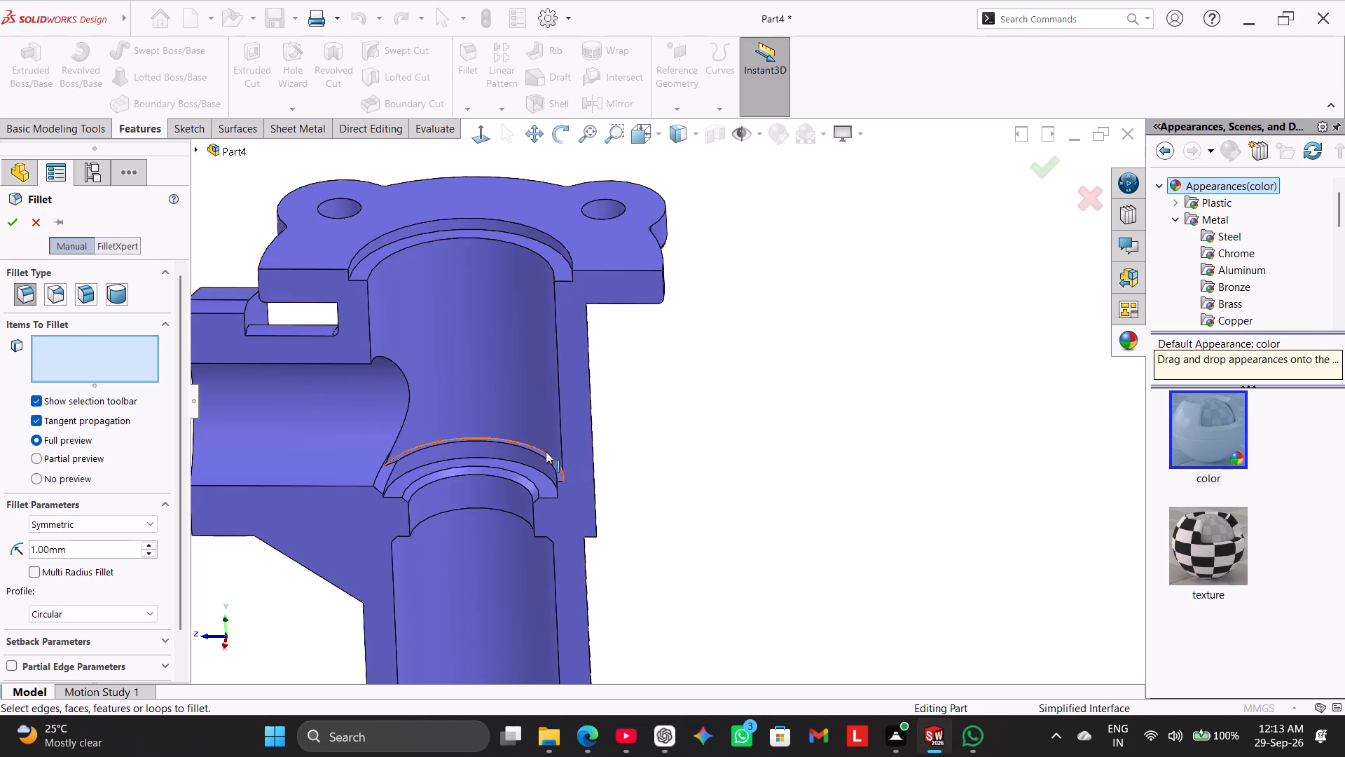
pyautogui.moveTo(664, 497); pyautogui.dragTo(666, 415, button='middle')
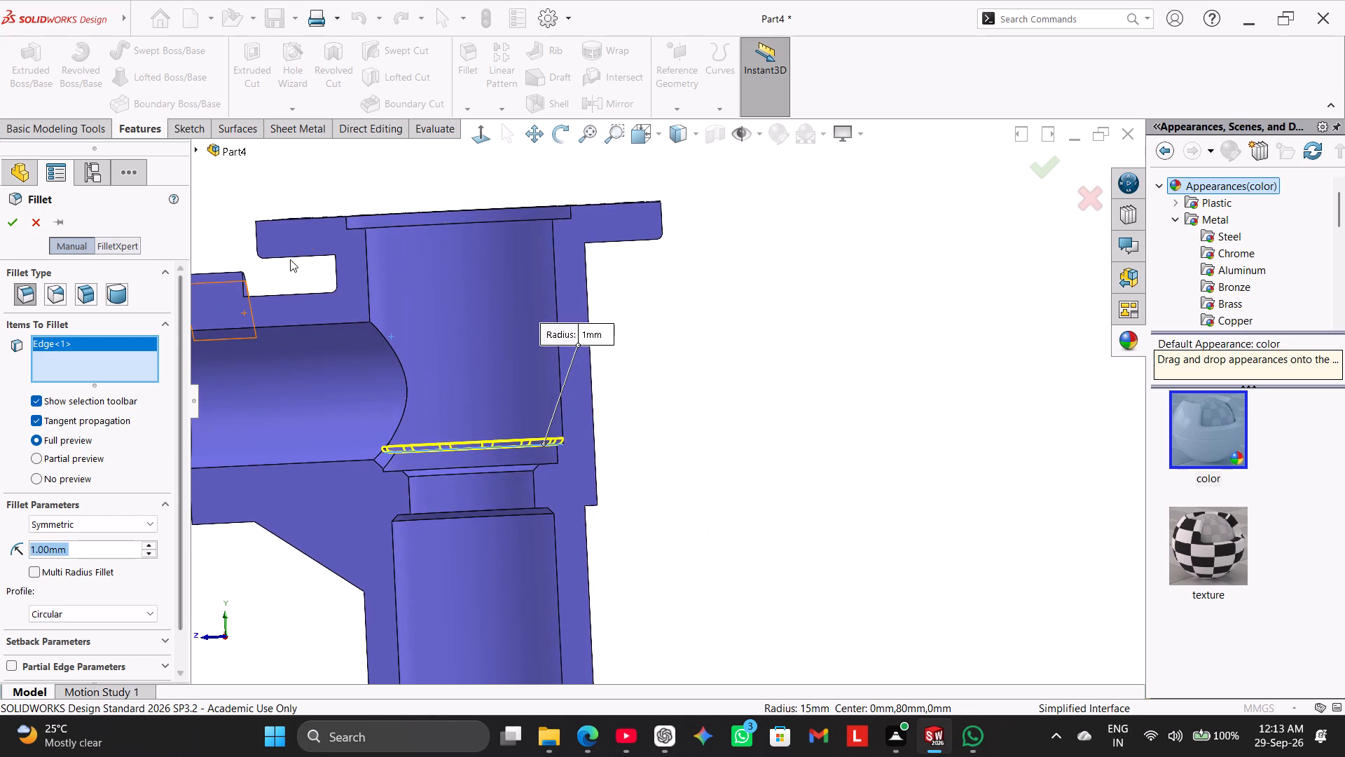
pyautogui.moveTo(692, 265); pyautogui.dragTo(604, 280, button='middle')
pyautogui.scroll(1, 612, 285)
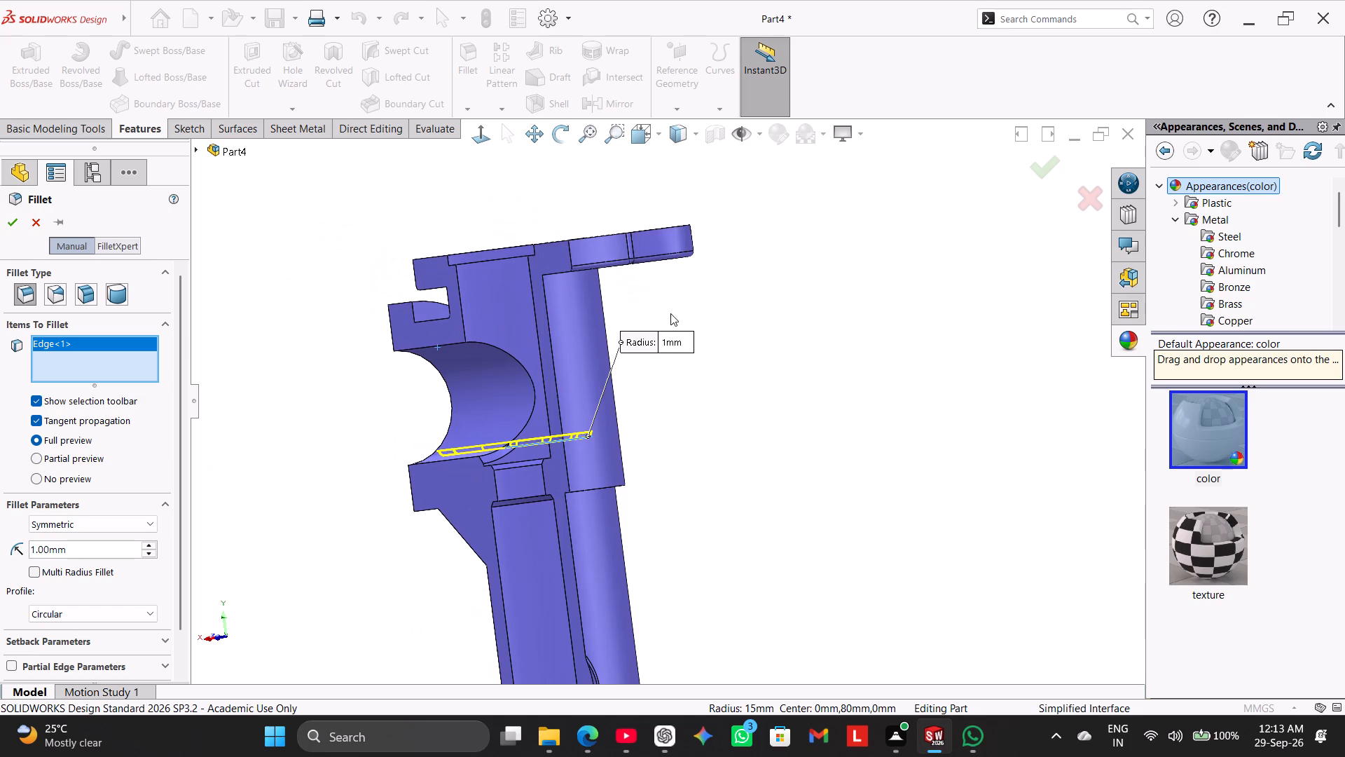
pyautogui.moveTo(670, 313); pyautogui.dragTo(632, 275, button='middle')
pyautogui.click(589, 272)
pyautogui.moveTo(459, 315); pyautogui.dragTo(526, 341, button='middle')
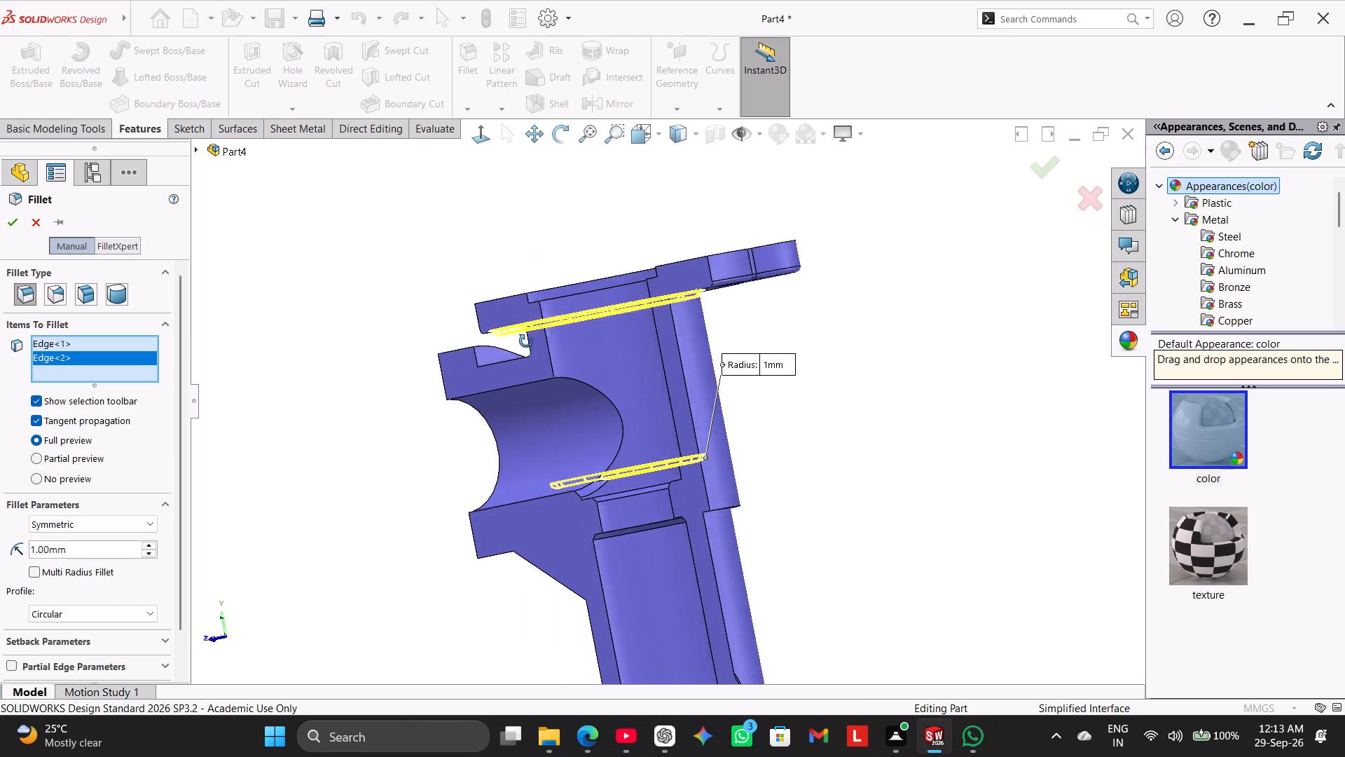
pyautogui.moveTo(526, 341); pyautogui.dragTo(531, 348, button='middle')
pyautogui.moveTo(17, 227); pyautogui.dragTo(29, 228)
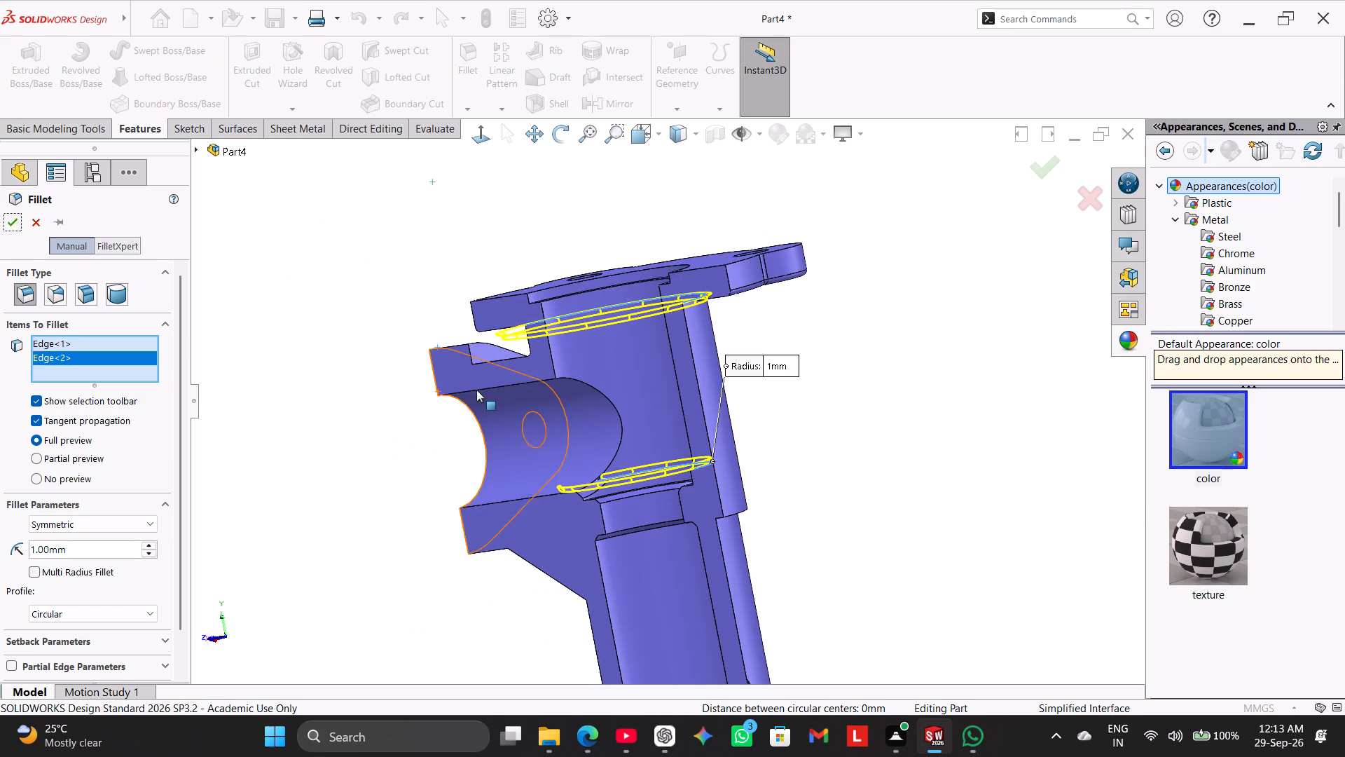
pyautogui.click(6, 224)
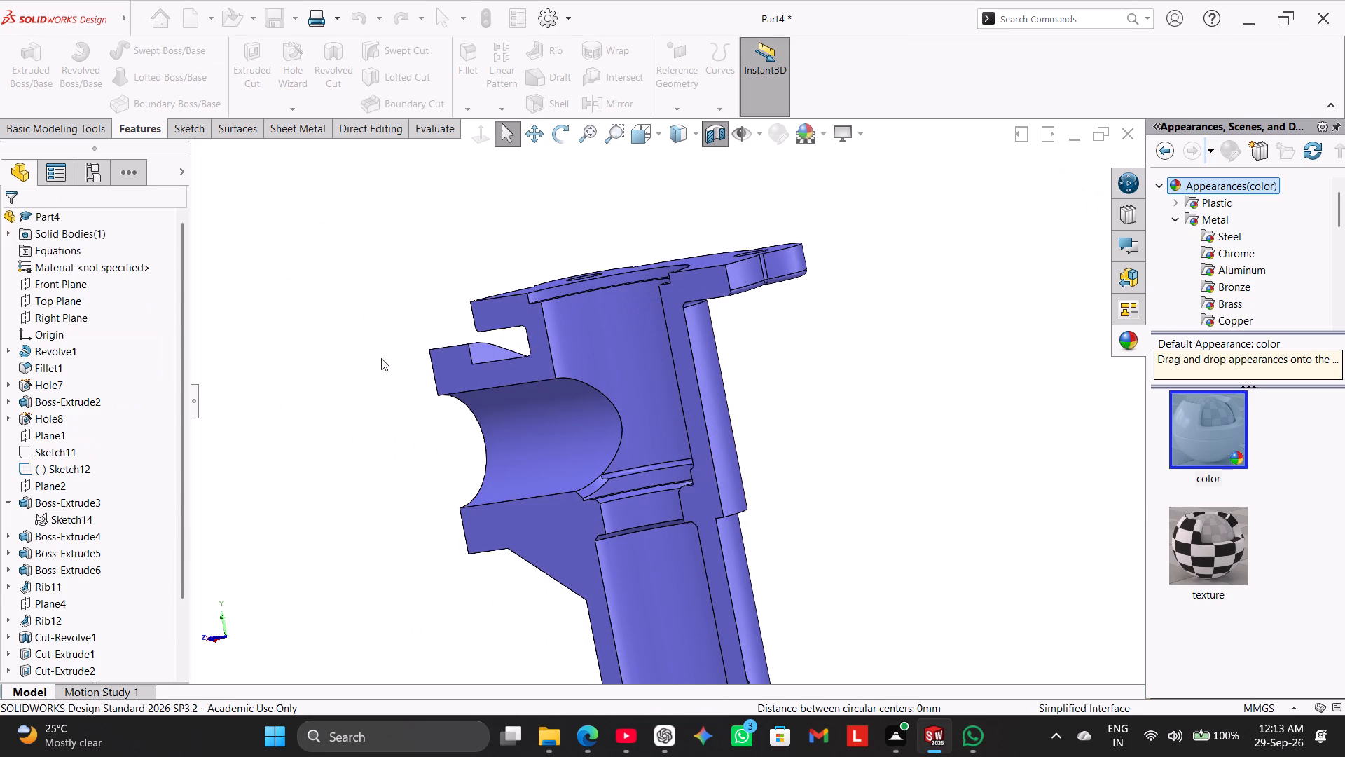
# Apply a 1 mm symmetric fillet to the circular edge of the internal shoulder at the top of the lower bore.
pyautogui.moveTo(546, 381); pyautogui.dragTo(586, 364, button='middle')
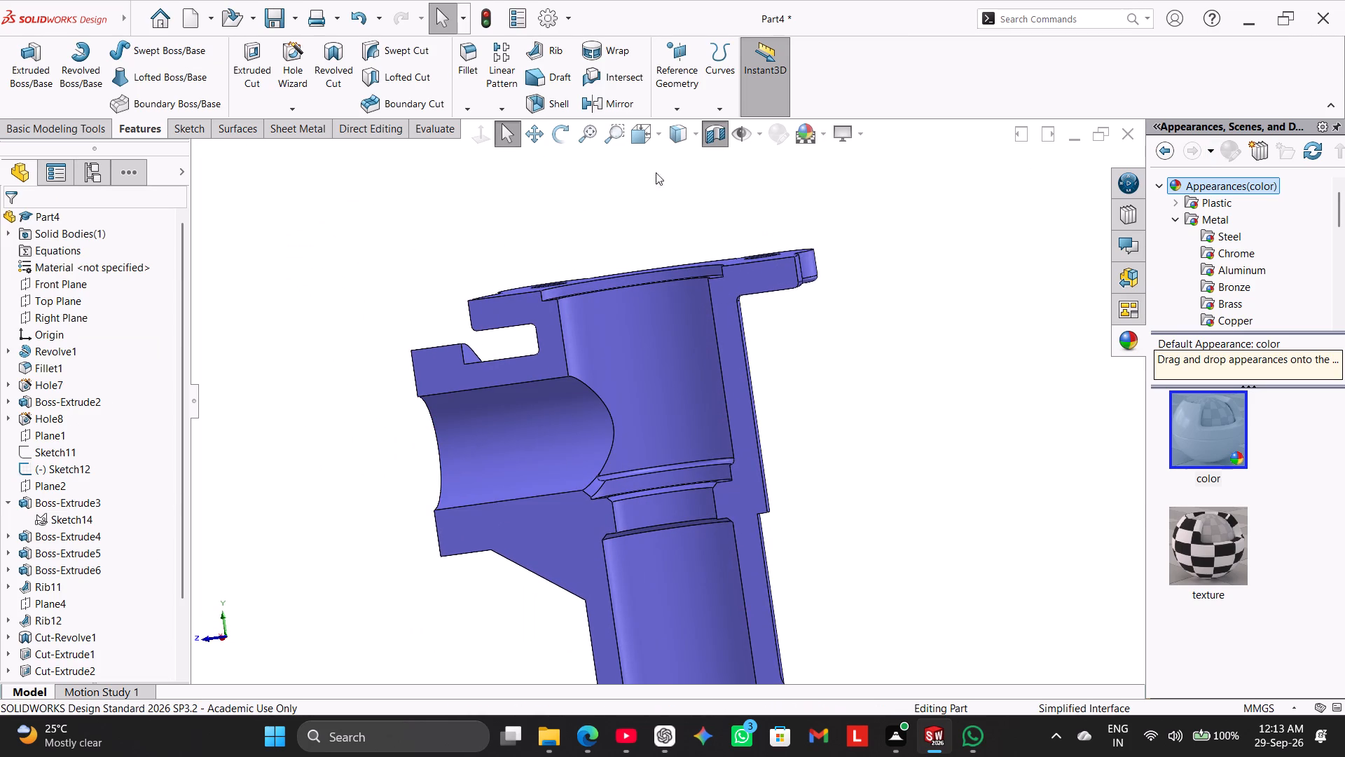
pyautogui.scroll(1, 663, 261)
pyautogui.moveTo(713, 378); pyautogui.dragTo(755, 360, button='middle')
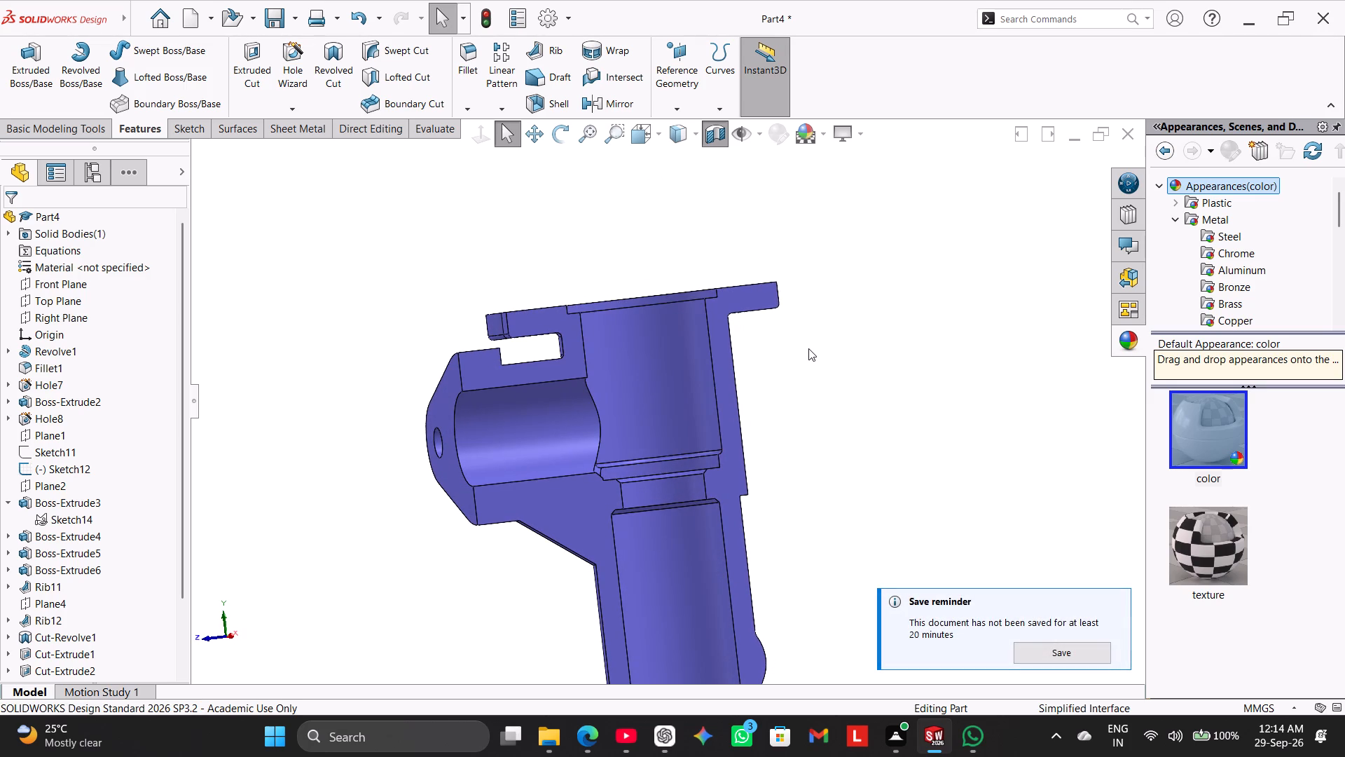
pyautogui.scroll(-2, 787, 389)
pyautogui.moveTo(754, 405); pyautogui.dragTo(756, 449, button='middle')
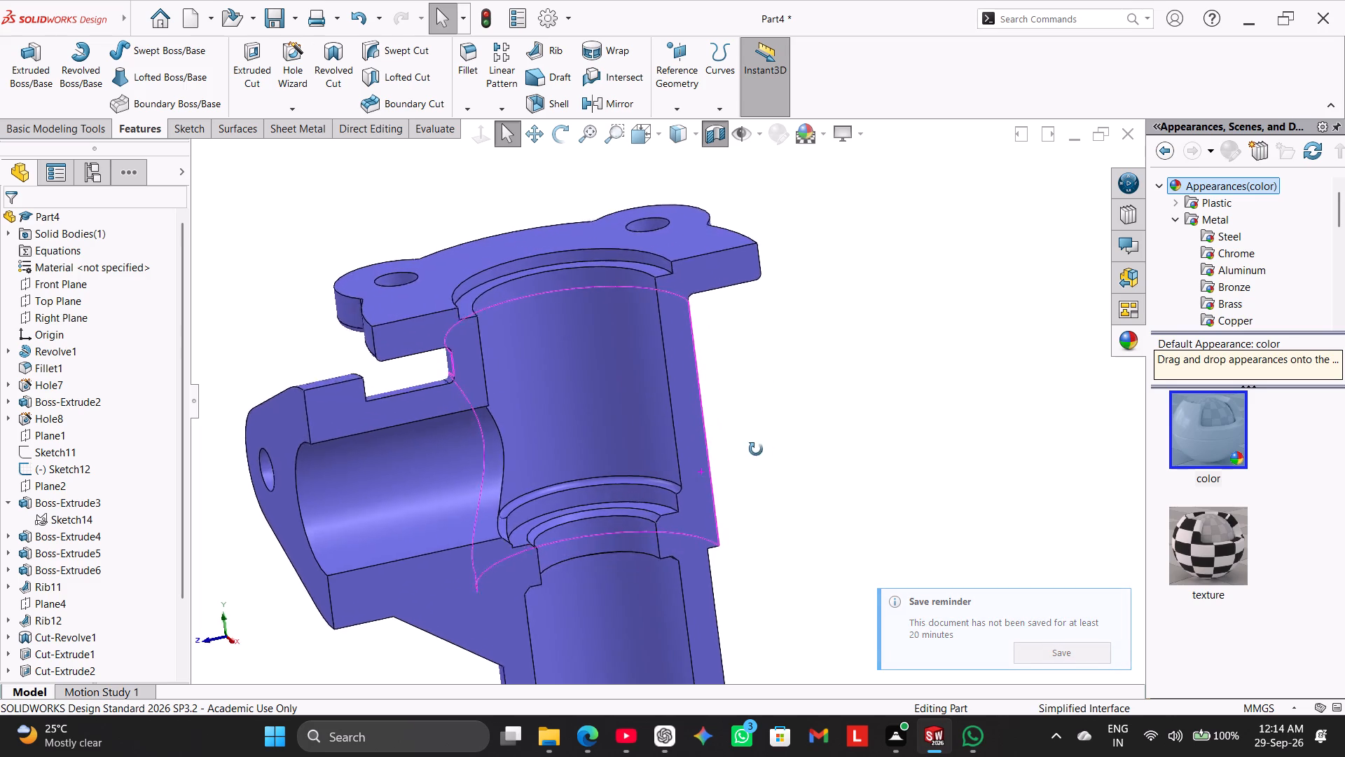
pyautogui.moveTo(756, 449); pyautogui.dragTo(751, 316, button='middle')
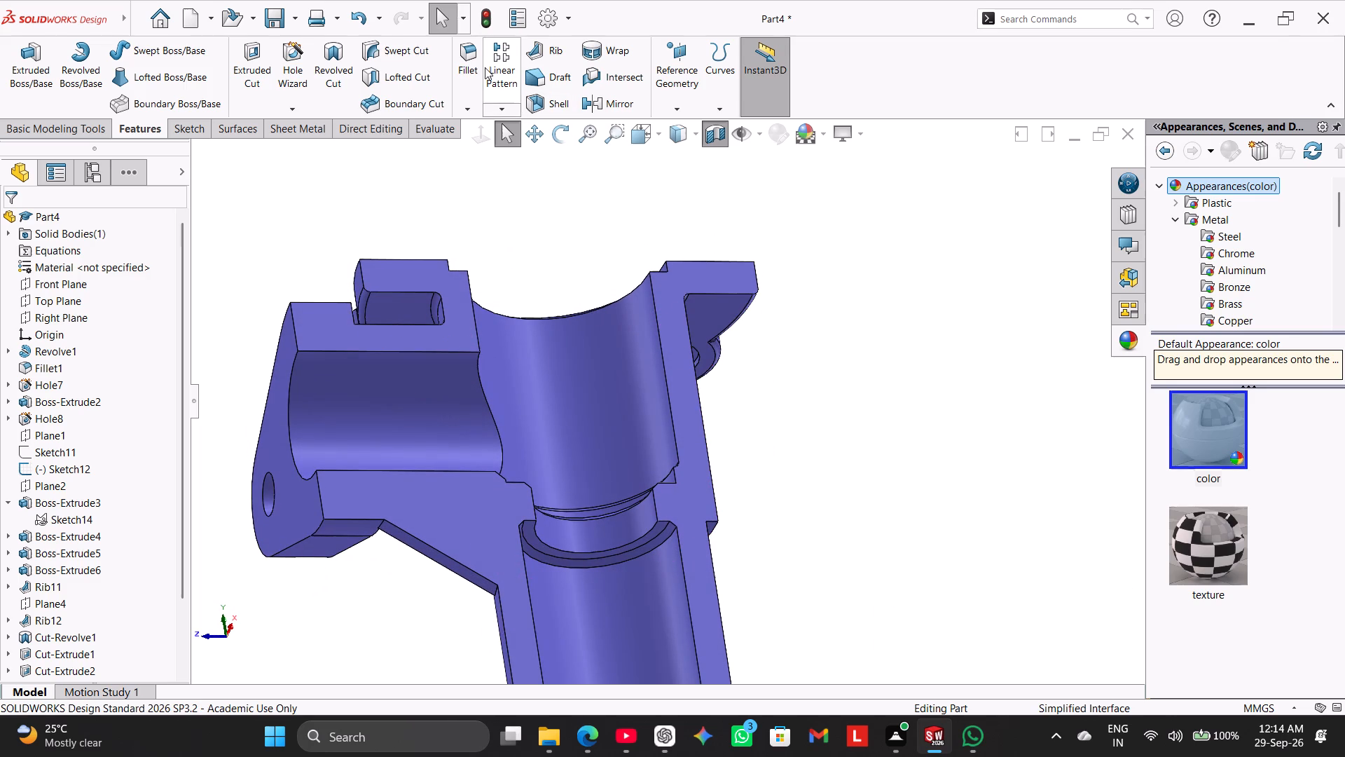
pyautogui.click(480, 63)
pyautogui.moveTo(754, 540); pyautogui.dragTo(760, 517, button='middle')
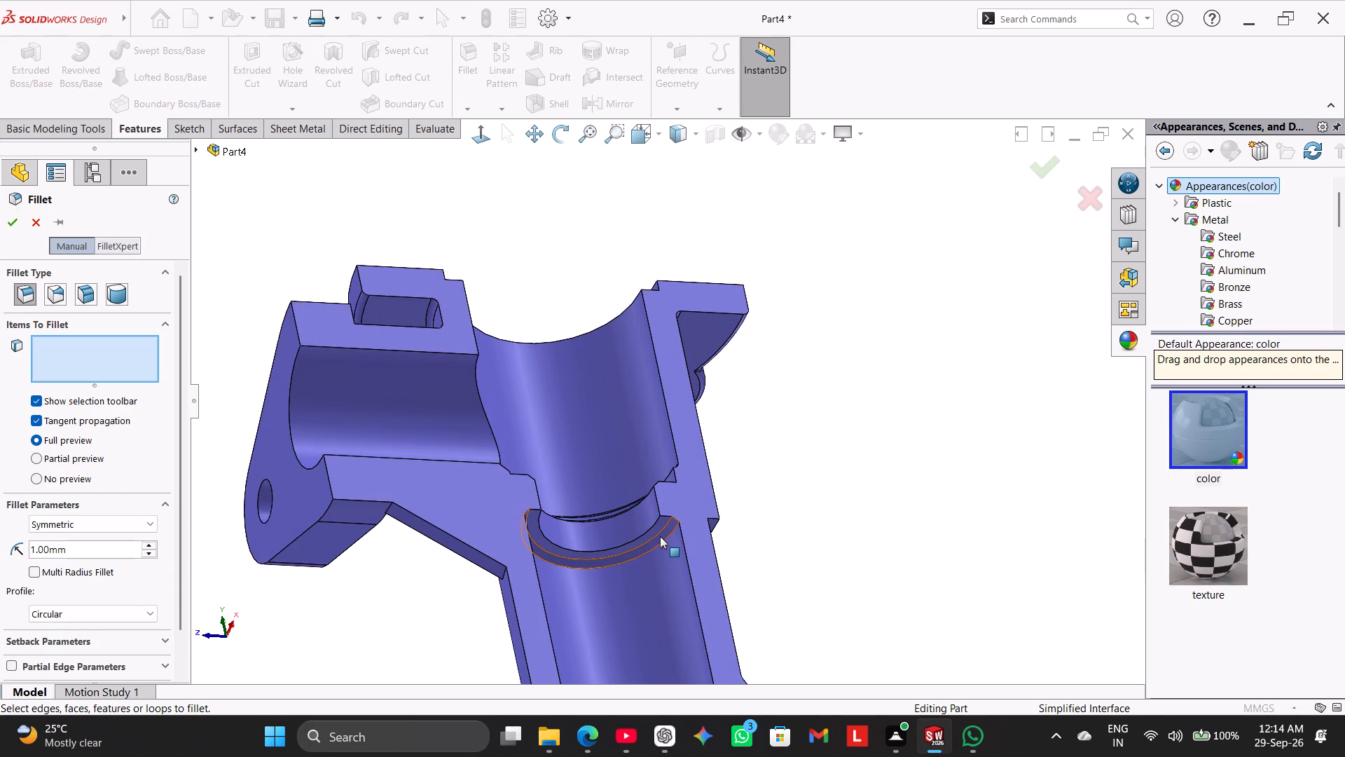
pyautogui.click(660, 536)
pyautogui.moveTo(778, 486); pyautogui.dragTo(776, 528, button='middle')
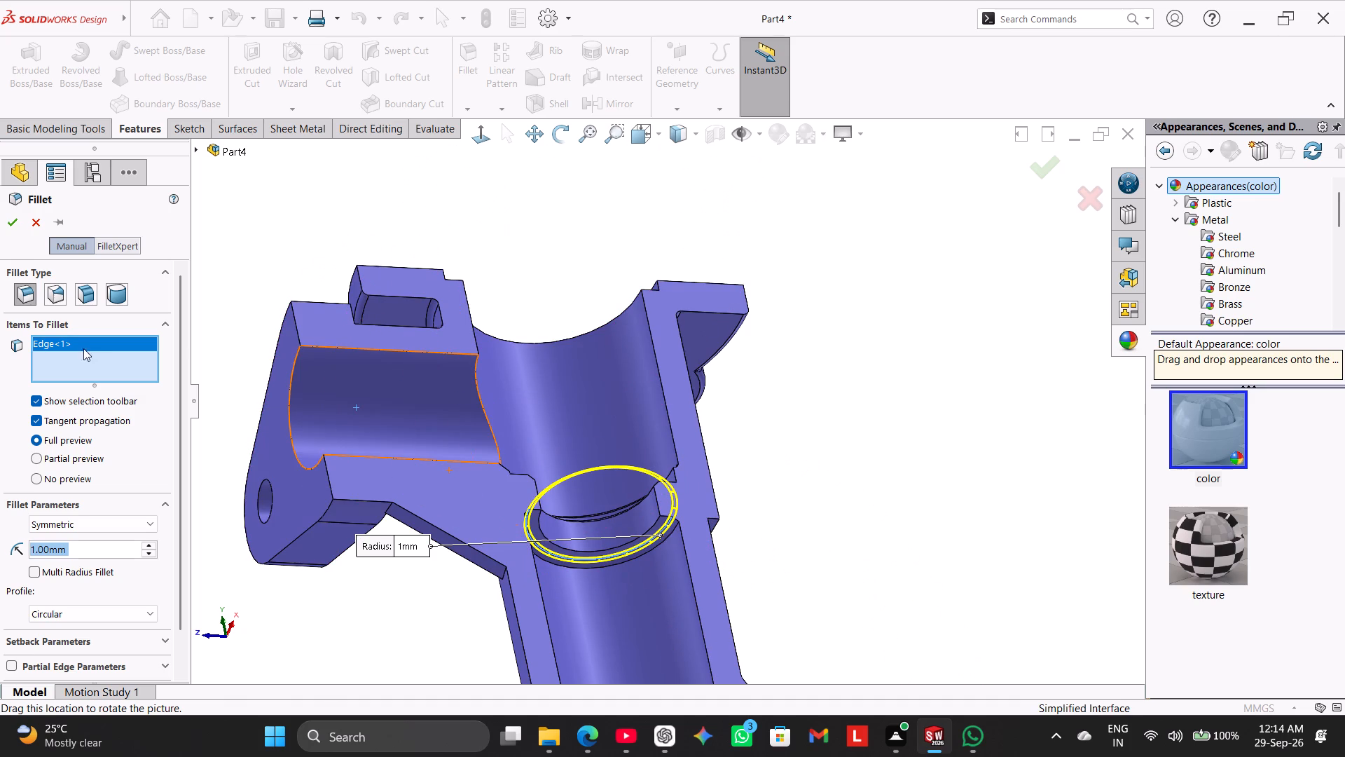
pyautogui.click(16, 221)
# Examine the shoulders and narrow neck between the upper and lower bores in the sectioned body.
pyautogui.moveTo(803, 411); pyautogui.dragTo(794, 500, button='middle')
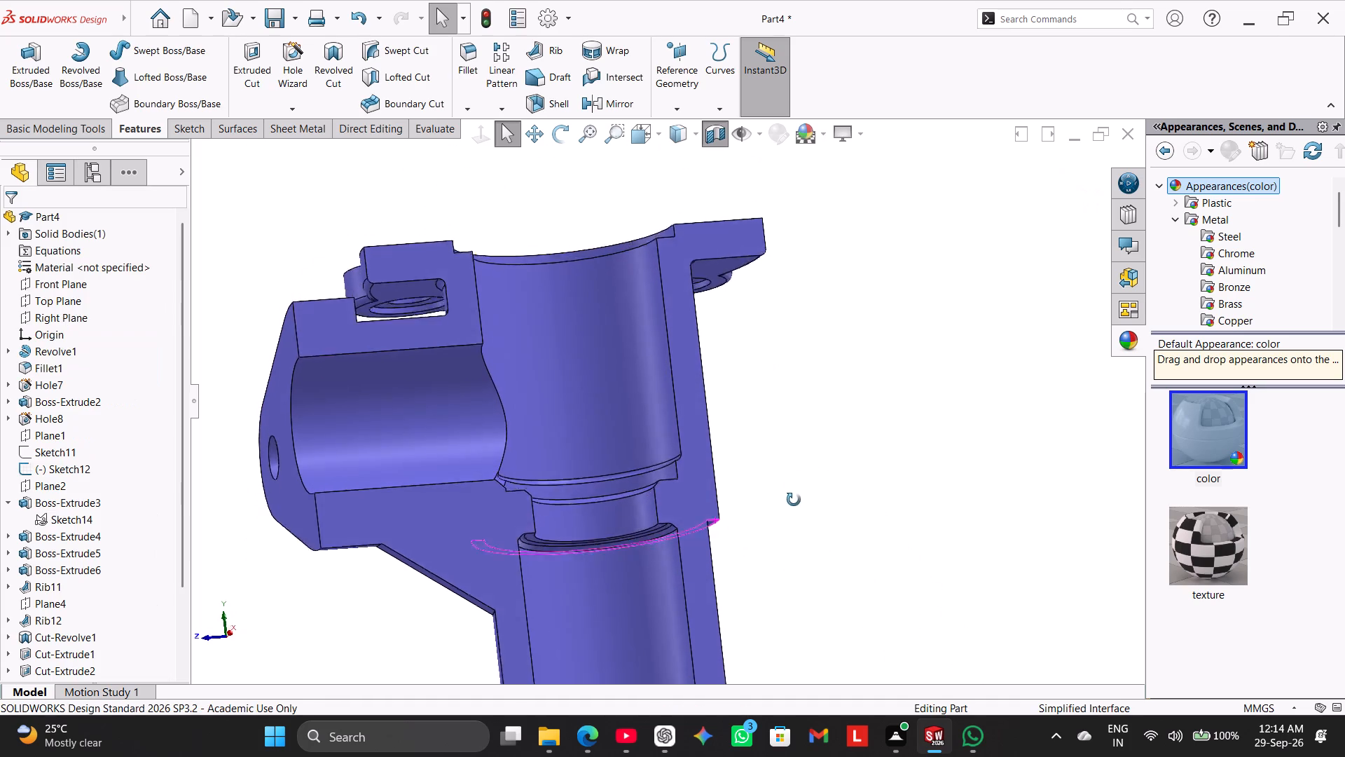
pyautogui.moveTo(794, 500); pyautogui.dragTo(753, 571, button='middle')
pyautogui.scroll(-1, 732, 533)
pyautogui.moveTo(738, 521); pyautogui.dragTo(732, 435, button='middle')
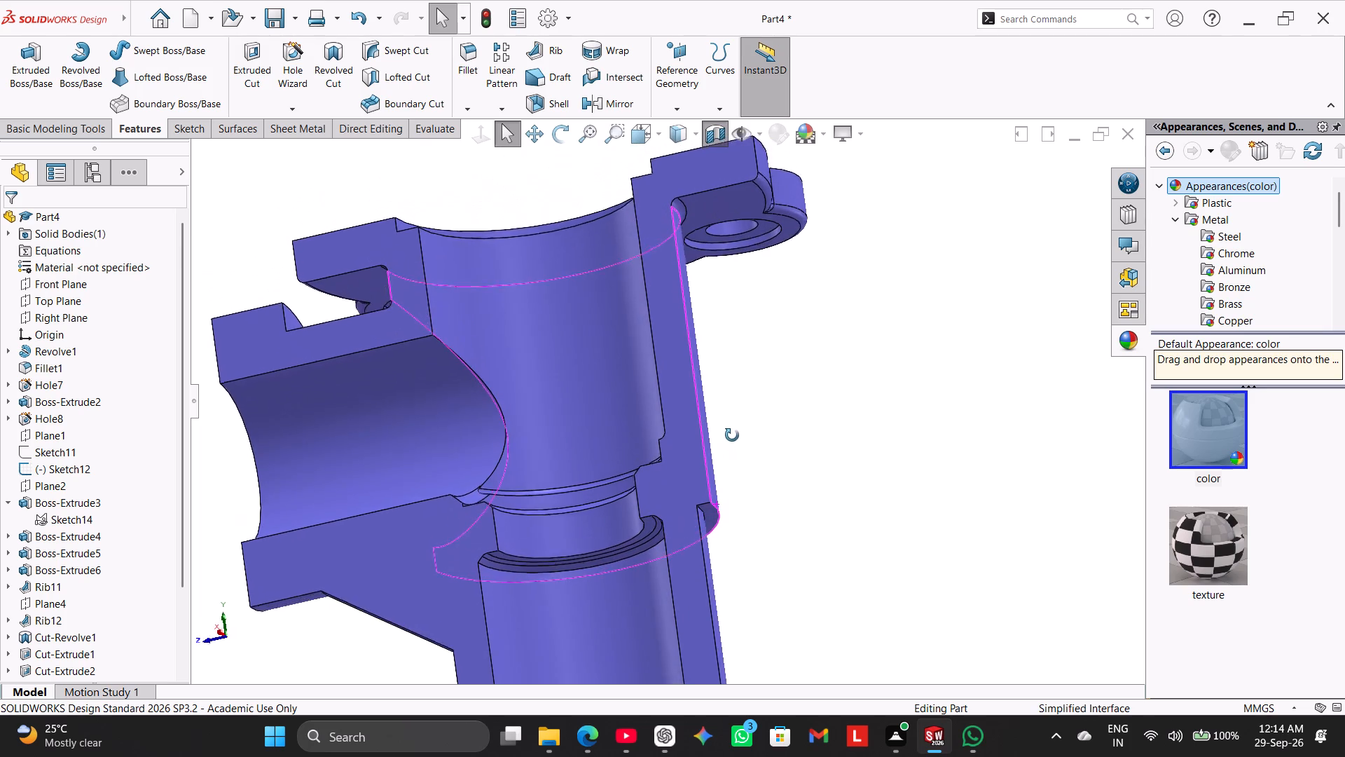
pyautogui.moveTo(732, 435); pyautogui.dragTo(751, 421, button='middle')
pyautogui.scroll(-4, 757, 486)
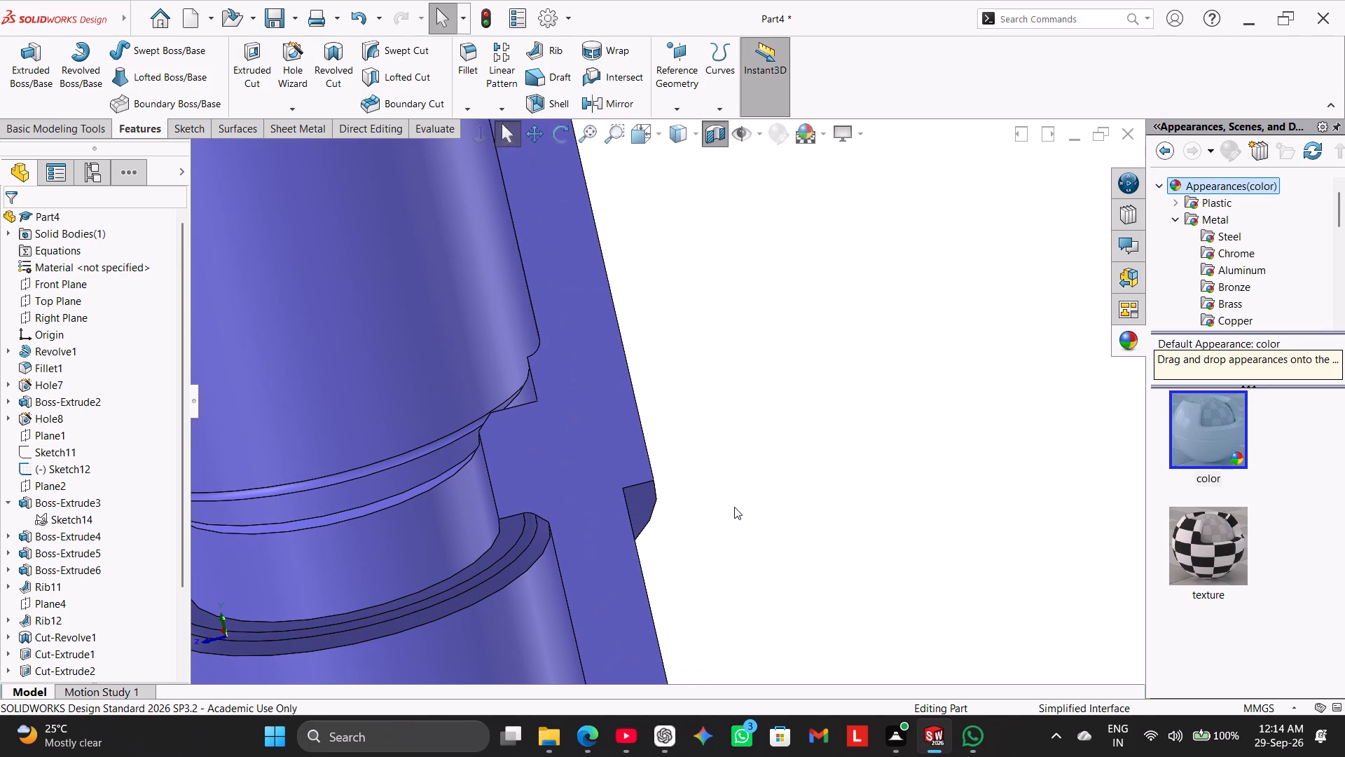
pyautogui.moveTo(734, 507); pyautogui.dragTo(751, 514, button='middle')
pyautogui.scroll(5, 749, 514)
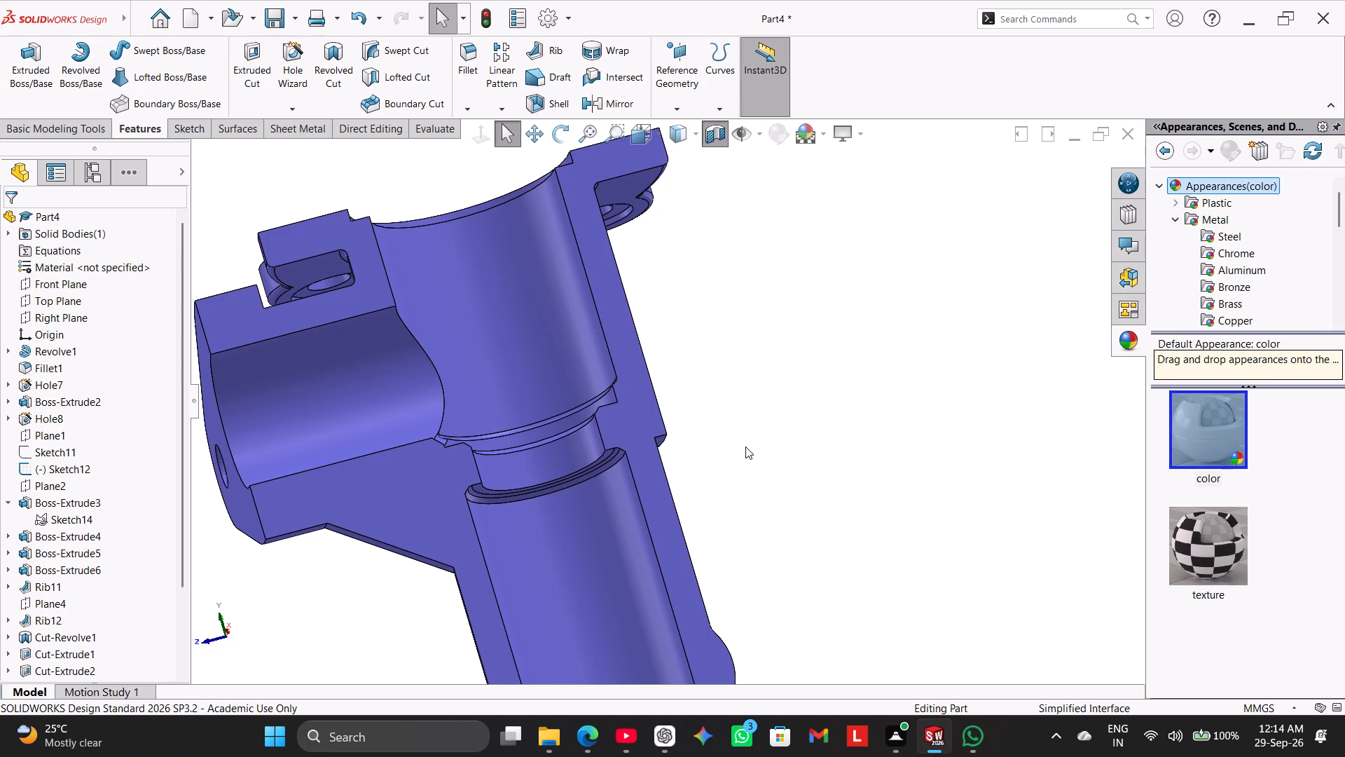
pyautogui.moveTo(745, 449); pyautogui.dragTo(883, 651, button='middle')
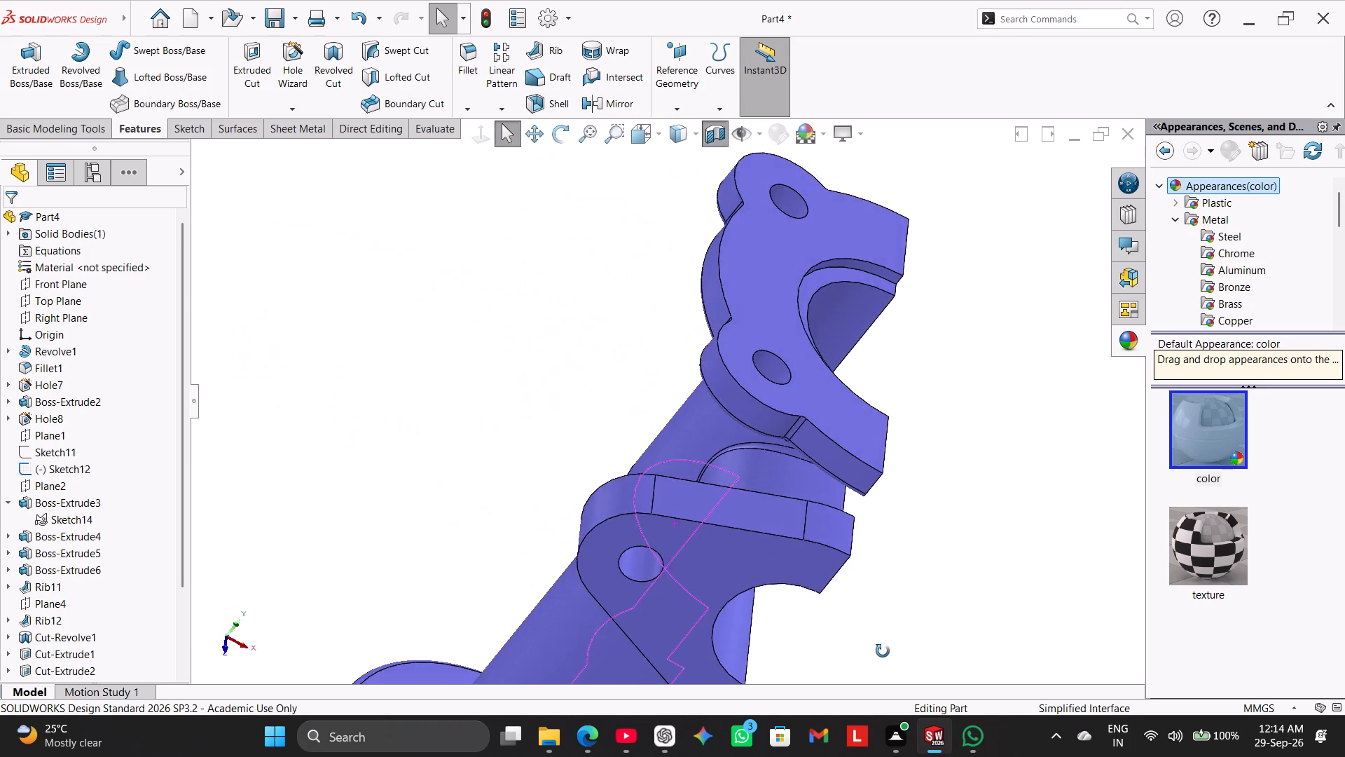
pyautogui.moveTo(883, 651); pyautogui.dragTo(750, 506, button='middle')
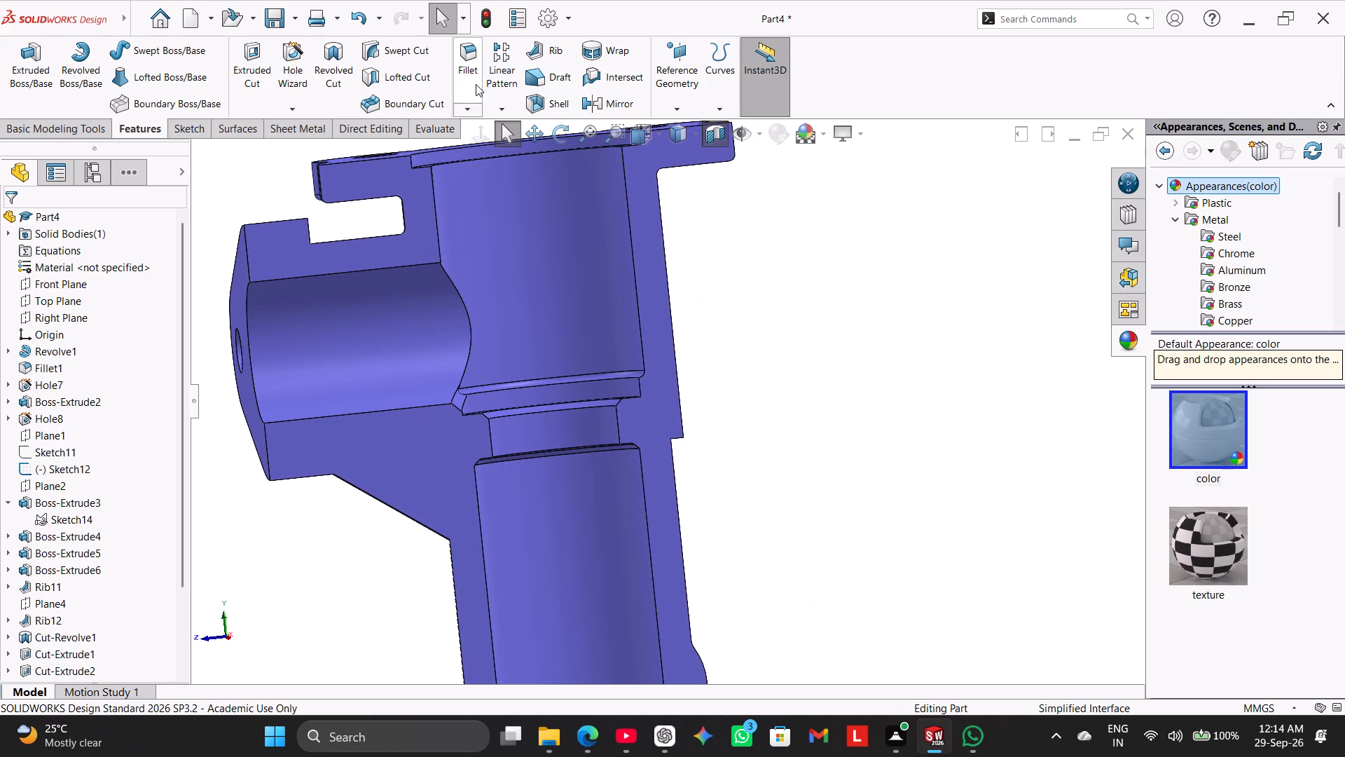
# Apply a 1 mm symmetric fillet to the curved edge where the upper branch's bore opens into the main bore.
pyautogui.click(481, 65)
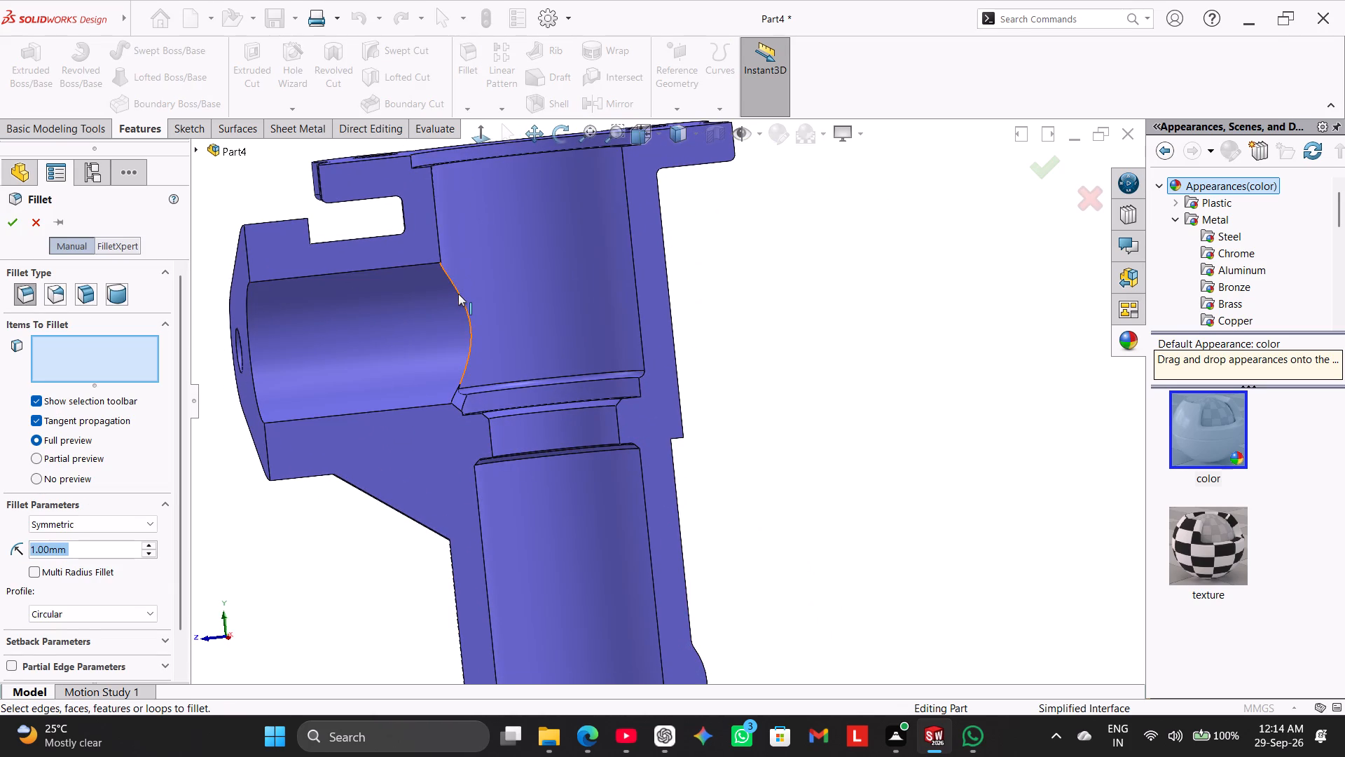
pyautogui.click(458, 294)
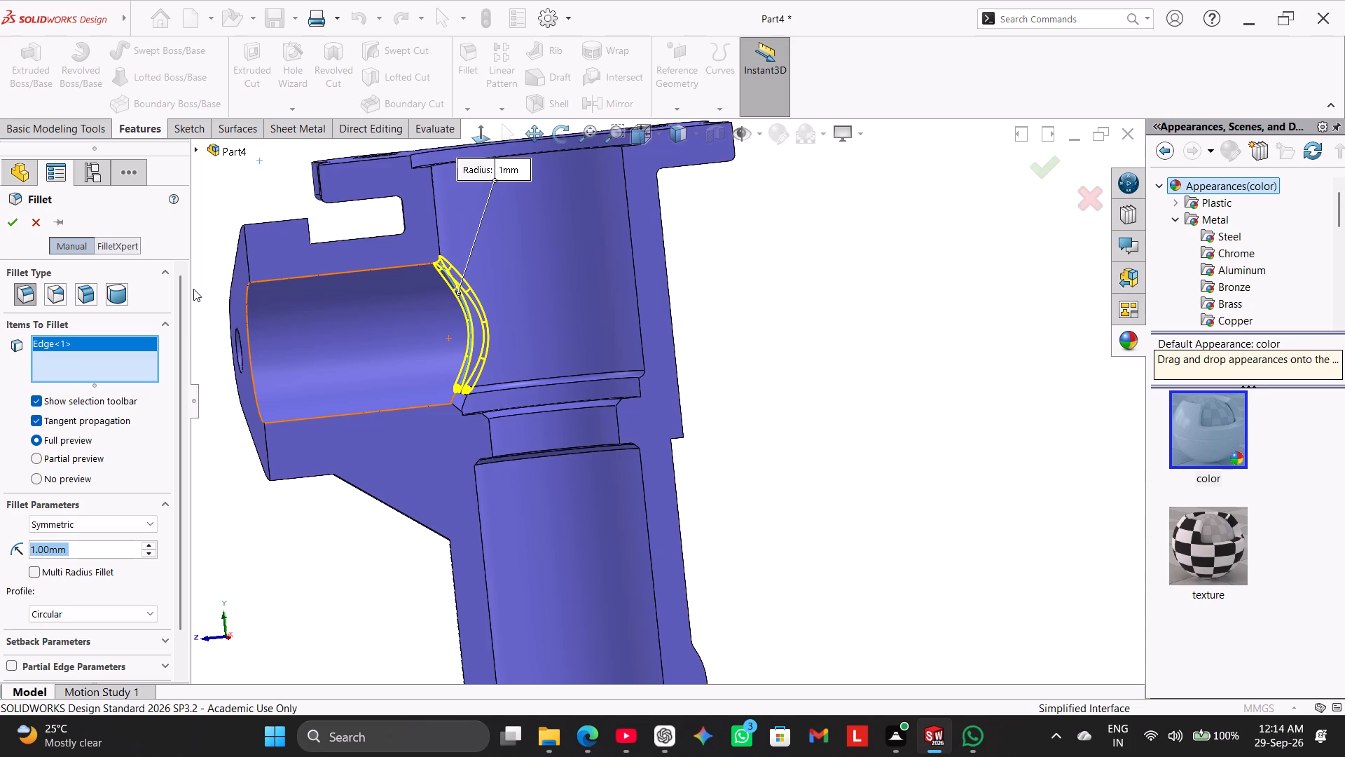
pyautogui.scroll(2, 684, 594)
pyautogui.moveTo(782, 516); pyautogui.dragTo(712, 564, button='middle')
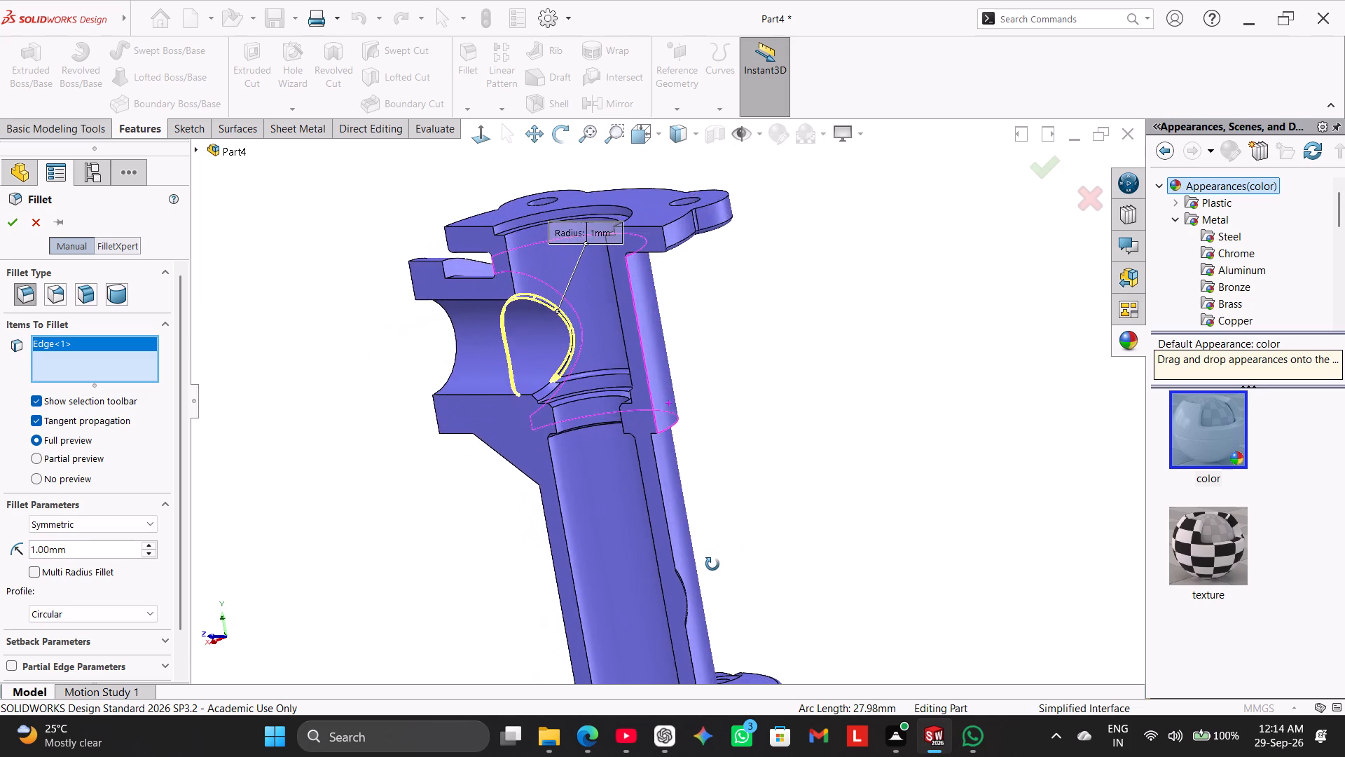
pyautogui.moveTo(712, 564); pyautogui.dragTo(725, 578, button='middle')
pyautogui.scroll(3, 736, 596)
pyautogui.click(17, 223)
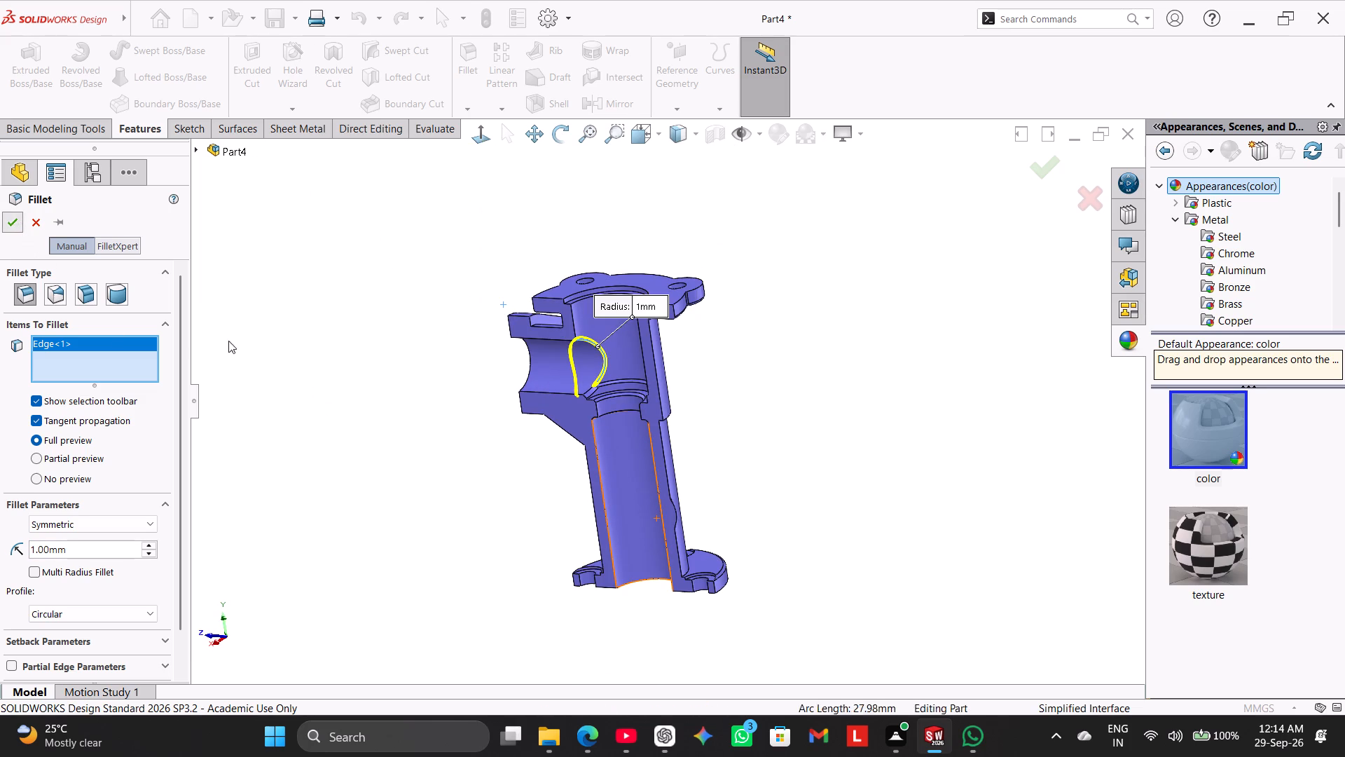
# Turn off the section view and apply a 1 mm symmetric fillet to the curved edge where the lower branch's bore opens into the main bore.
pyautogui.click(711, 130)
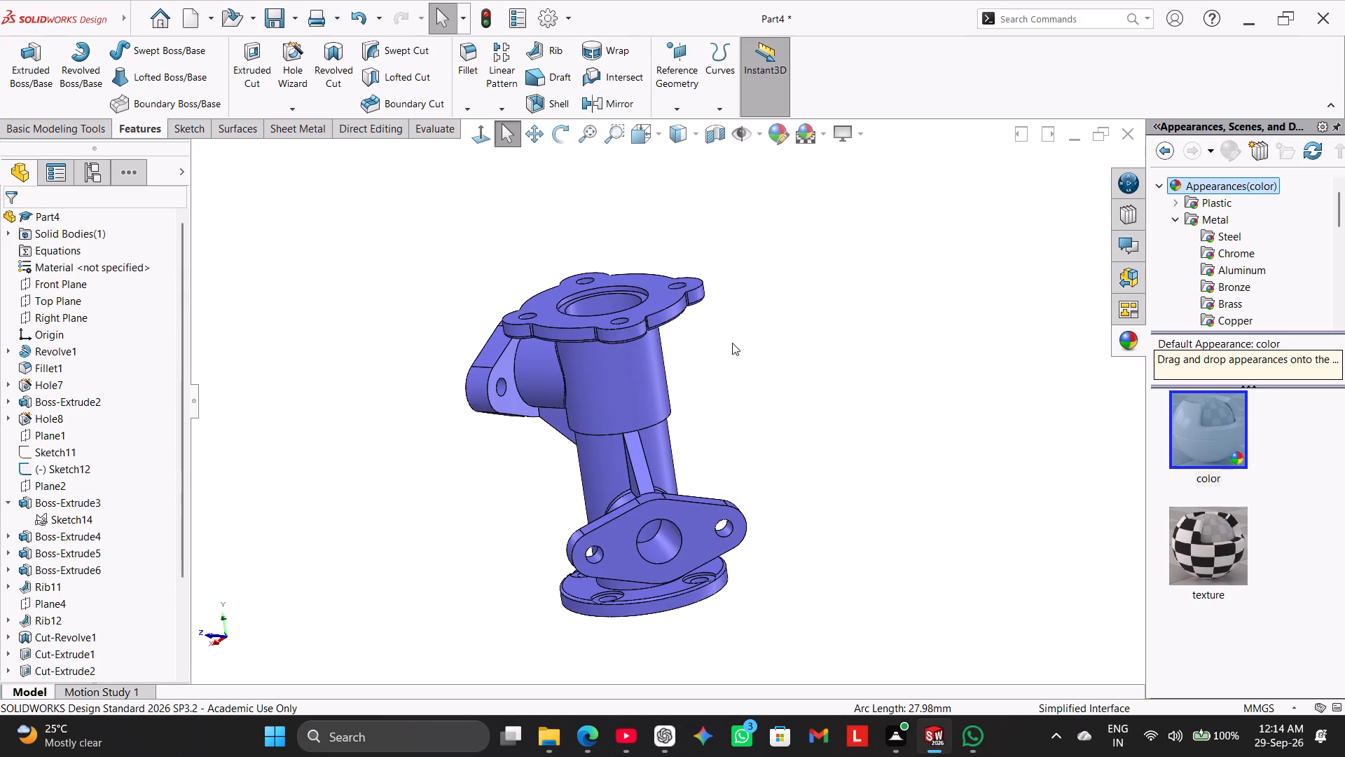
pyautogui.moveTo(770, 402); pyautogui.dragTo(813, 280, button='middle')
pyautogui.moveTo(805, 558); pyautogui.dragTo(820, 311, button='middle')
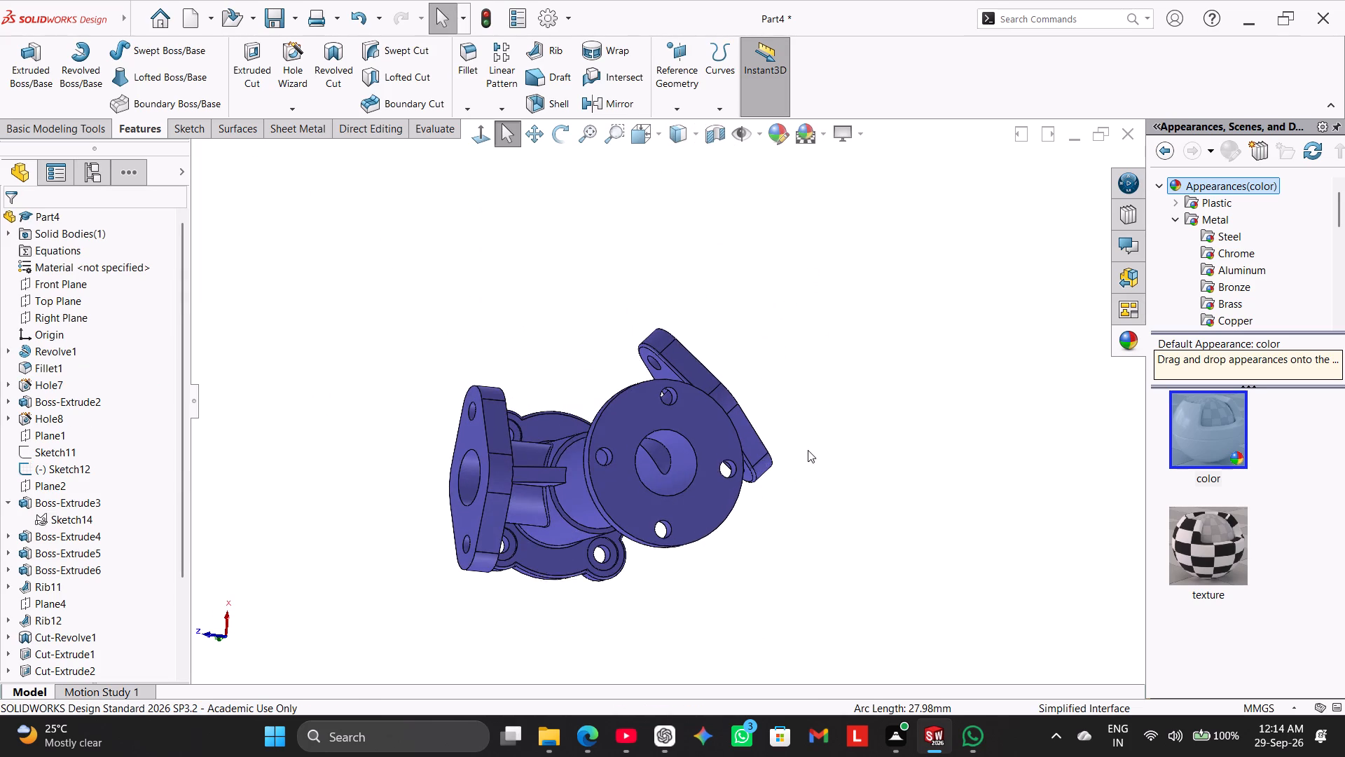
pyautogui.moveTo(808, 456); pyautogui.dragTo(808, 445, button='middle')
pyautogui.click(459, 67)
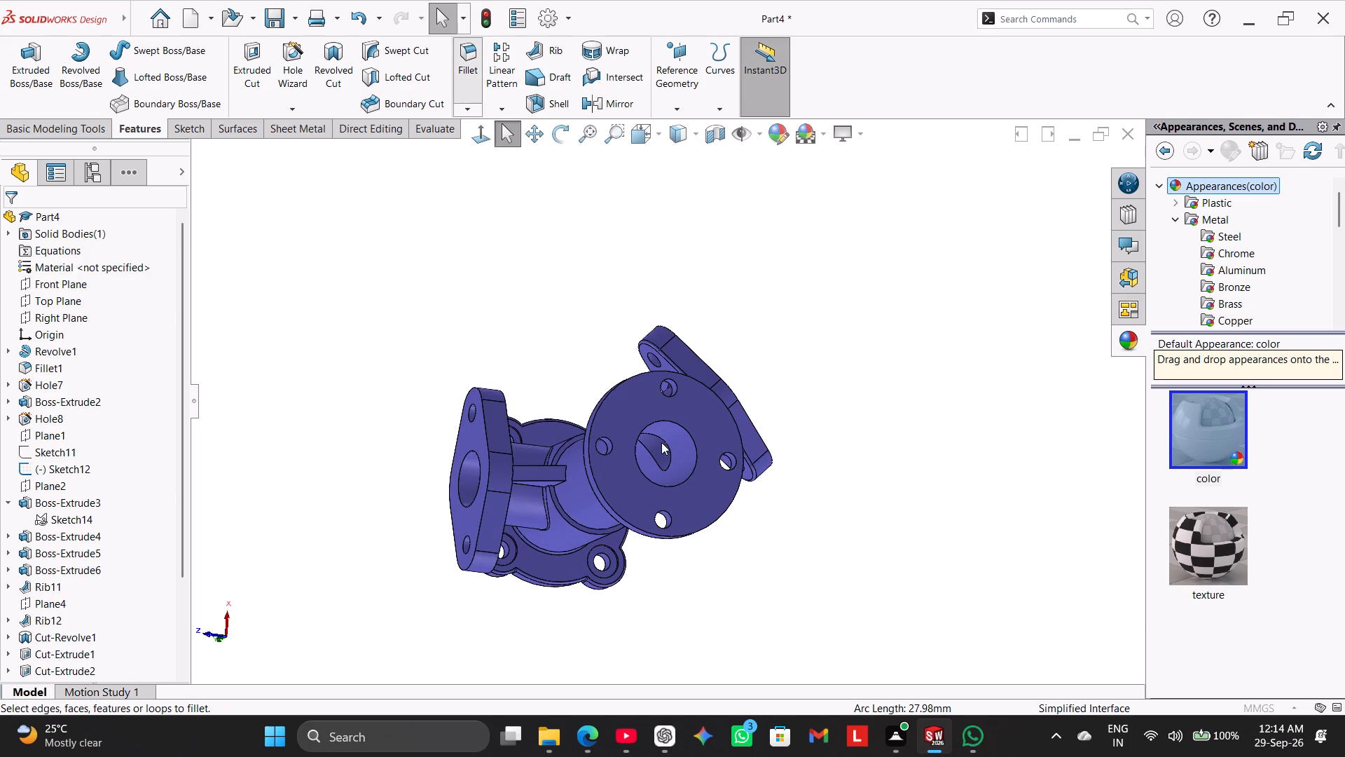
pyautogui.click(663, 442)
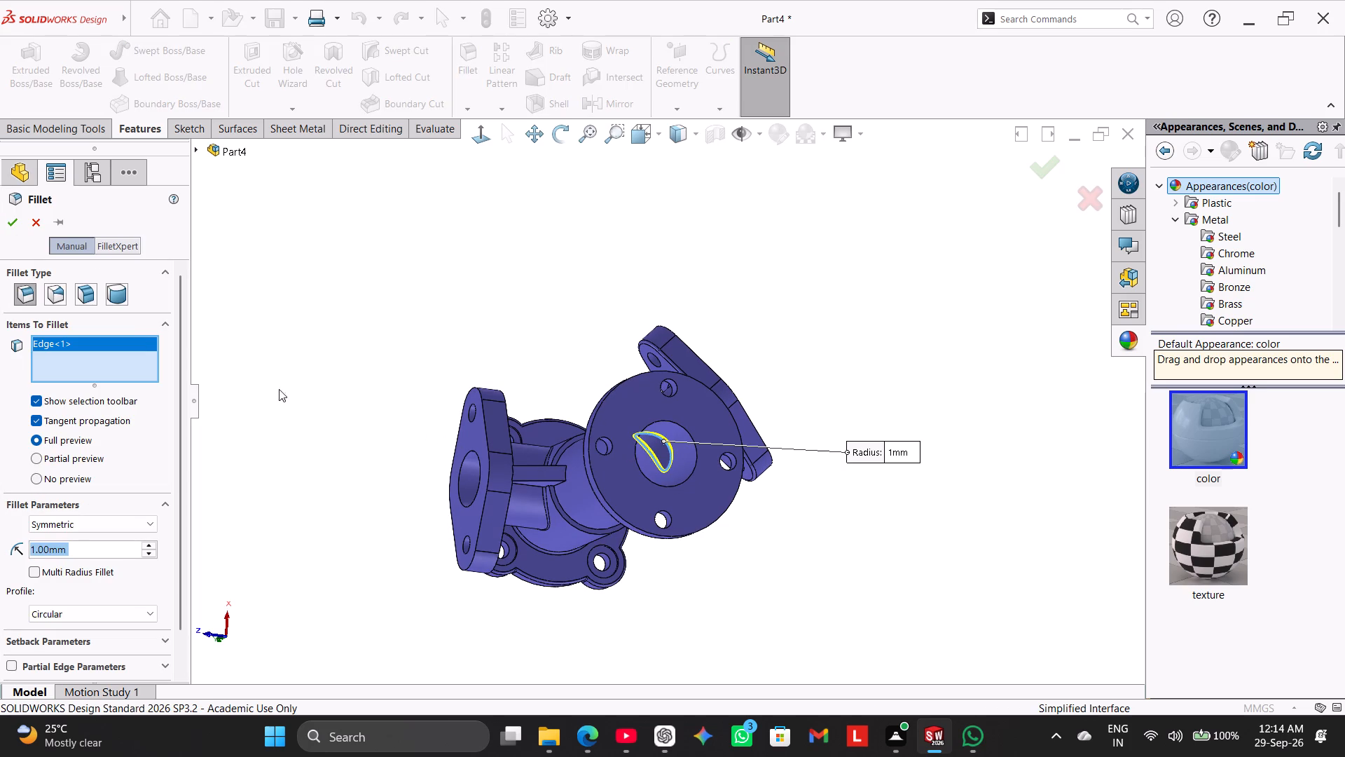
pyautogui.click(15, 224)
# Save the part, shown in isometric view, in the Internship Works folder as Lower Valve Body, using the run name copied from ChatGPT.
pyautogui.moveTo(406, 351); pyautogui.dragTo(397, 518, button='middle')
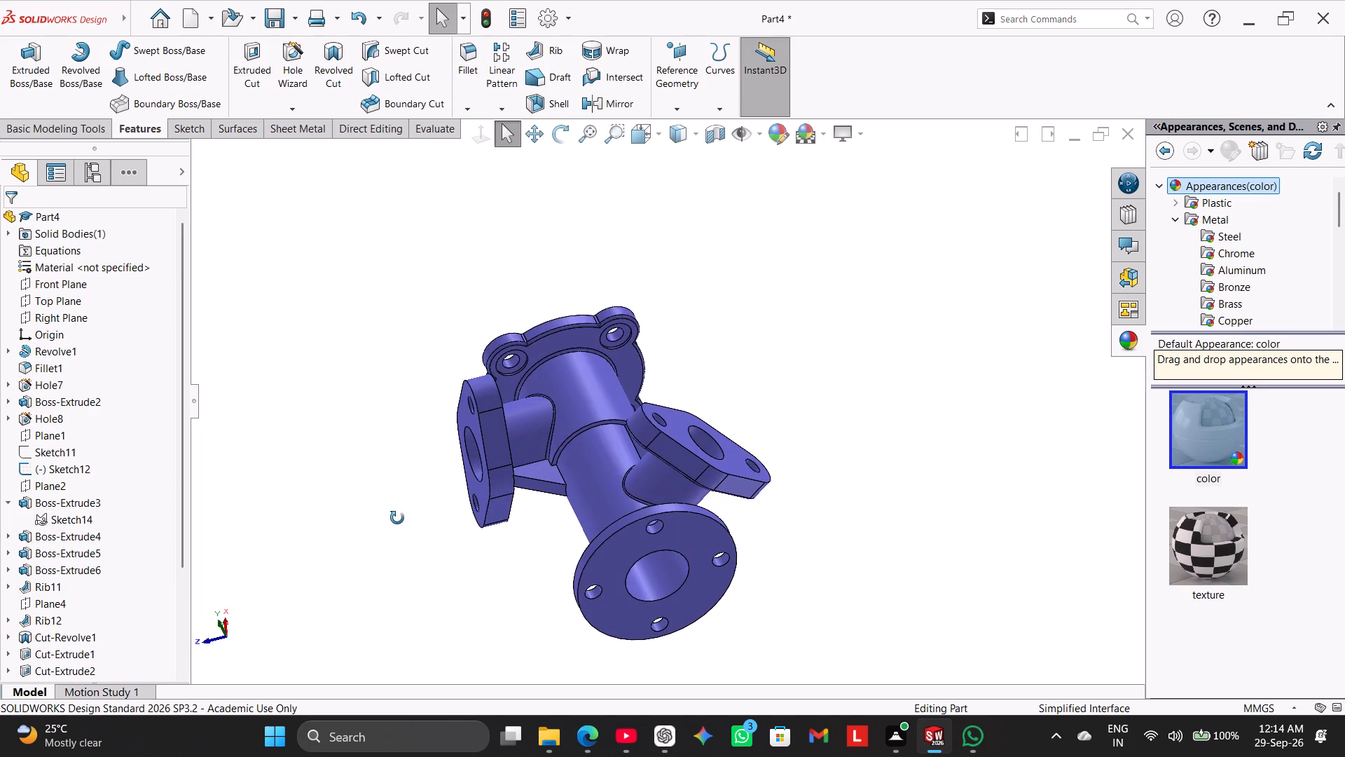
pyautogui.moveTo(397, 518); pyautogui.dragTo(396, 522, button='middle')
pyautogui.moveTo(380, 478); pyautogui.dragTo(474, 416, button='right')
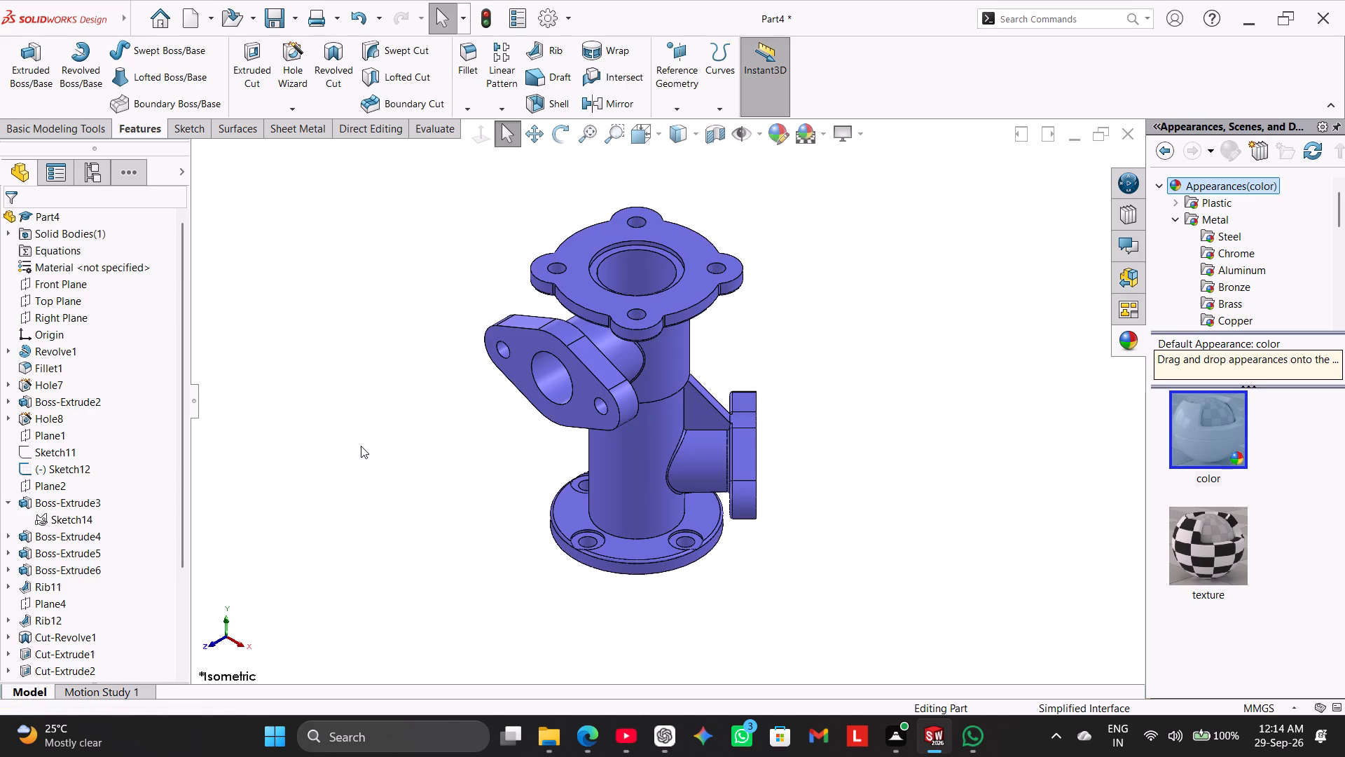
pyautogui.moveTo(361, 446); pyautogui.dragTo(431, 374, button='right')
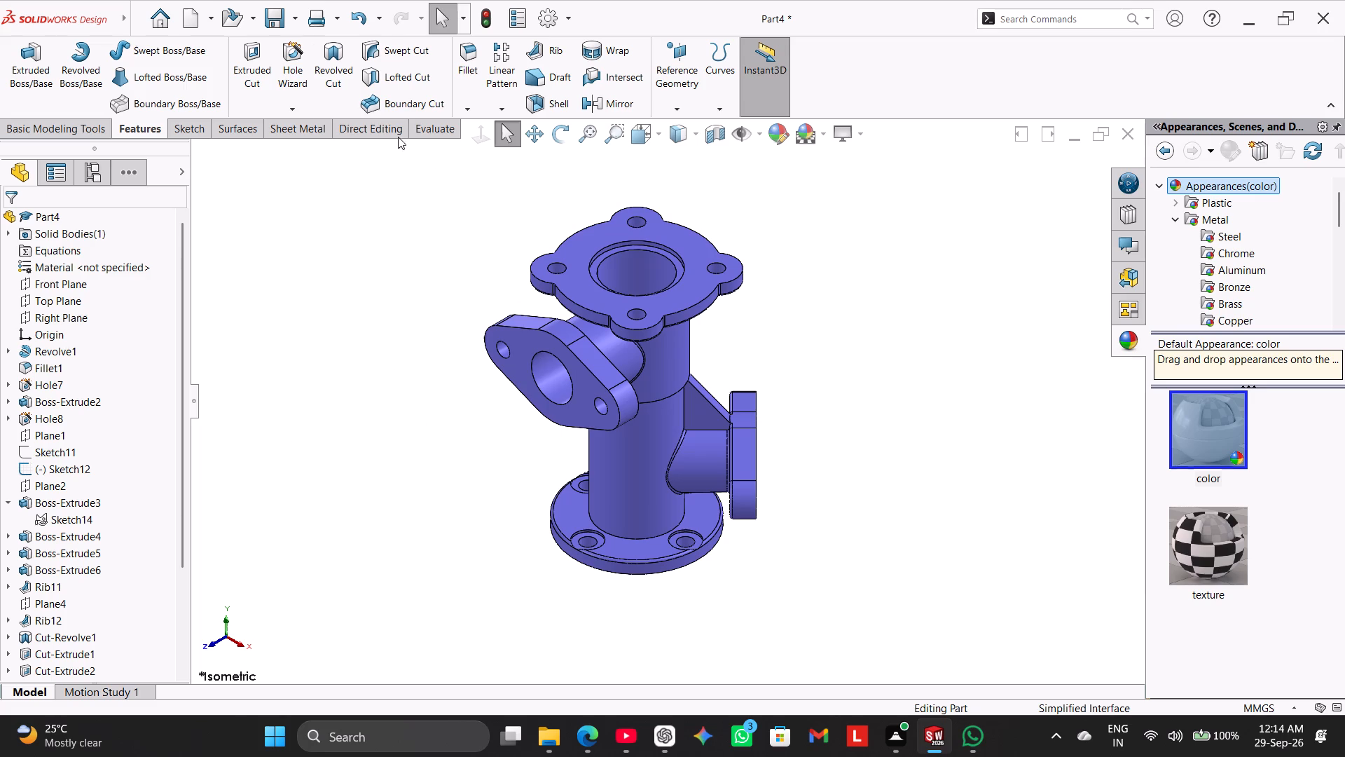
pyautogui.click(293, 10)
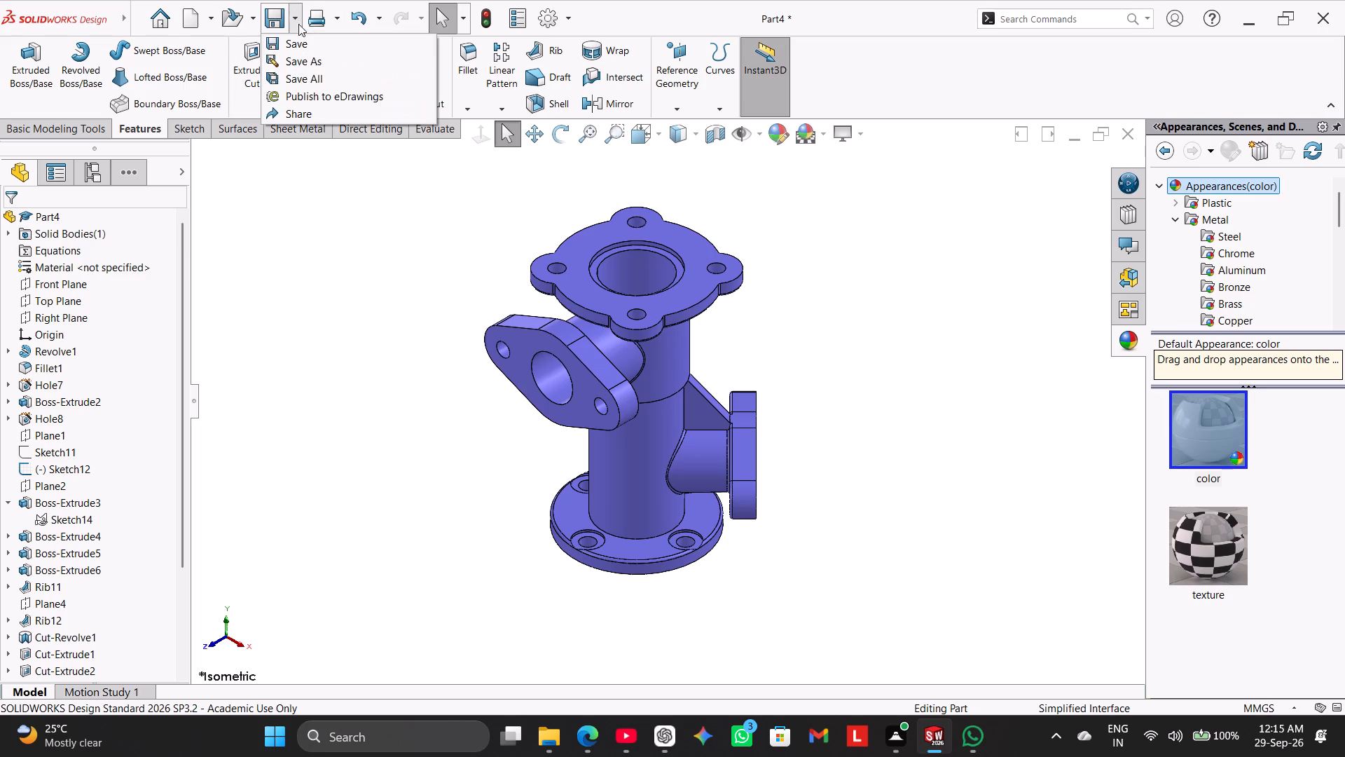
pyautogui.click(311, 56)
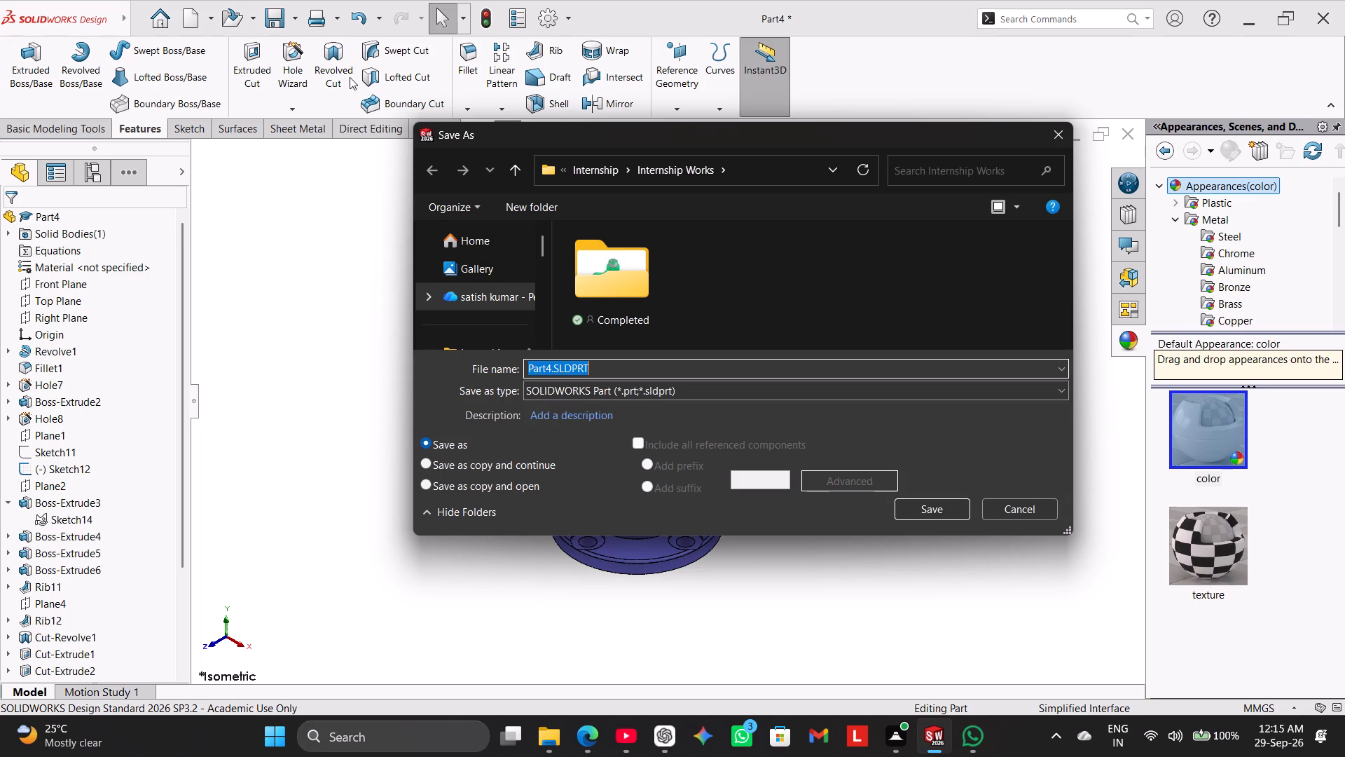
pyautogui.hotkey('ctrl', 'v')
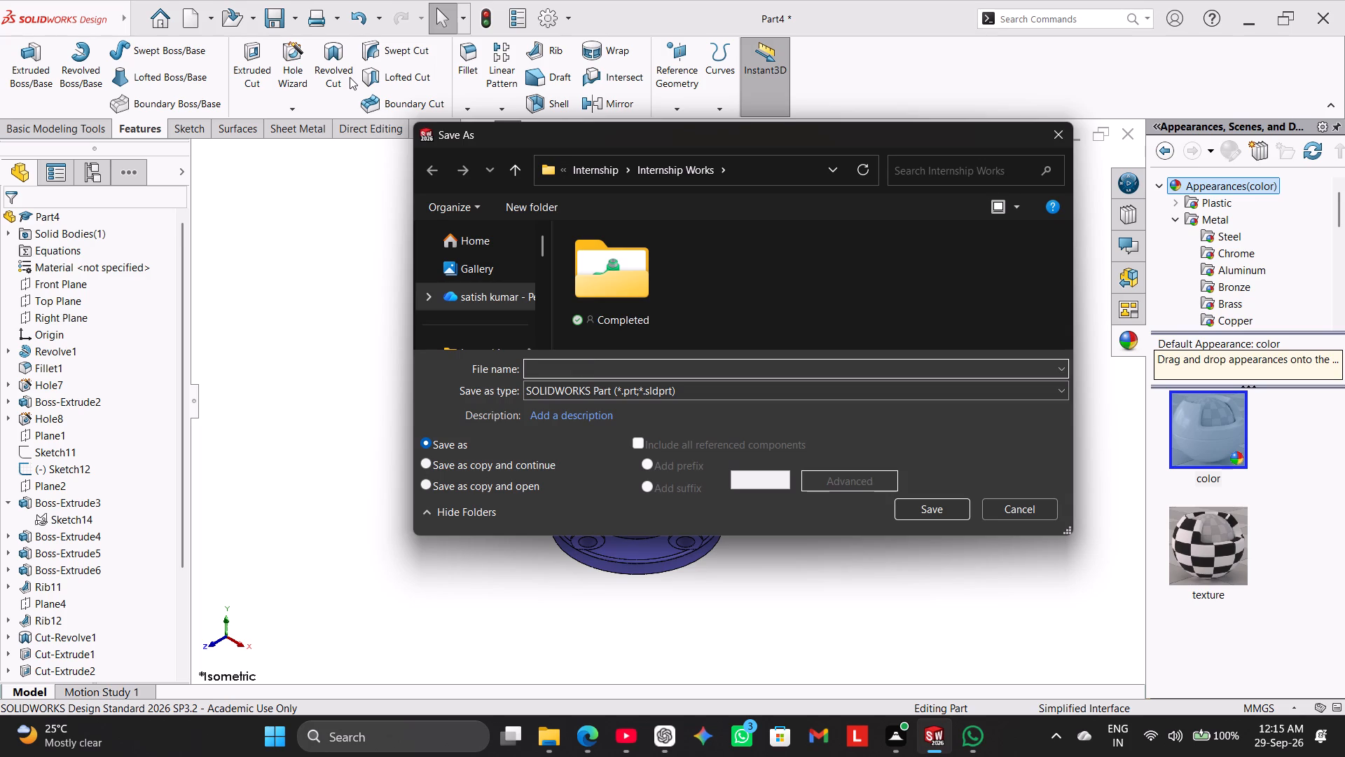
pyautogui.click(667, 734)
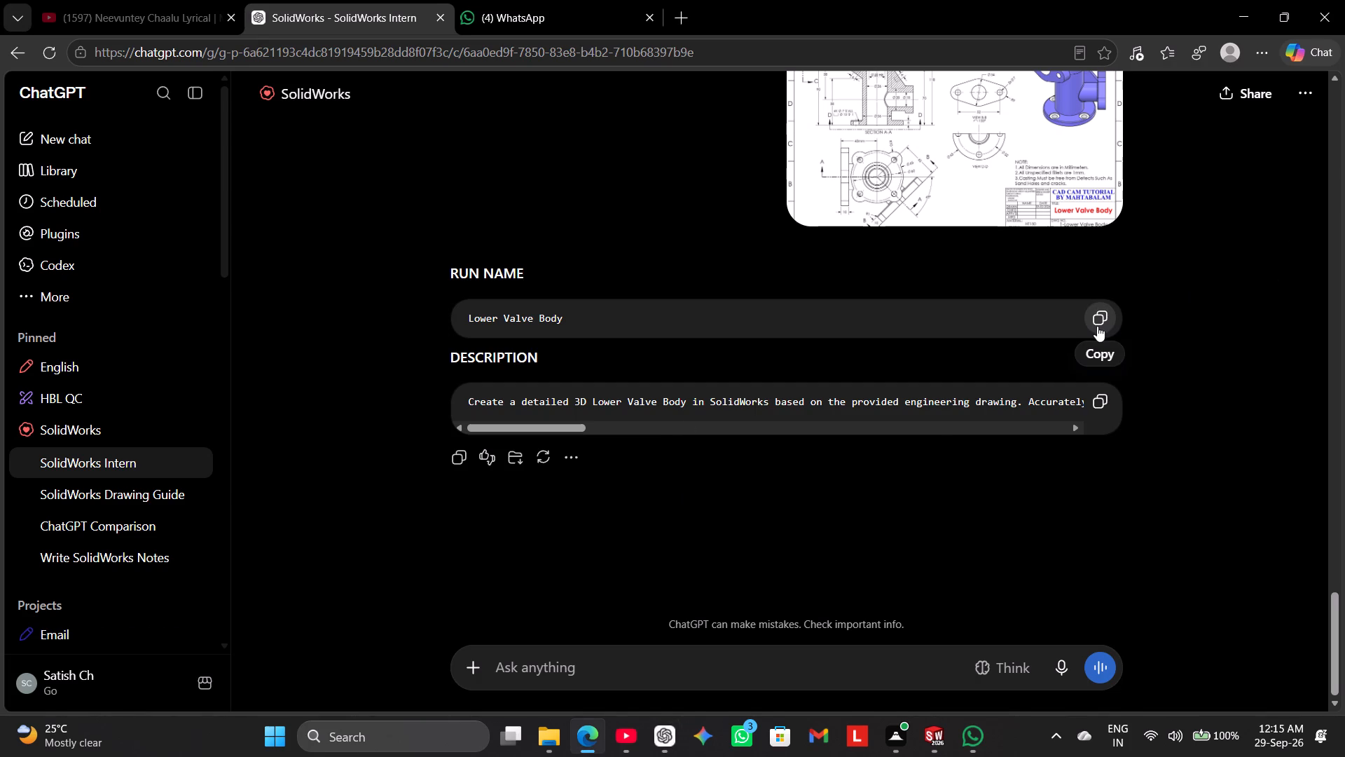
pyautogui.click(1097, 326)
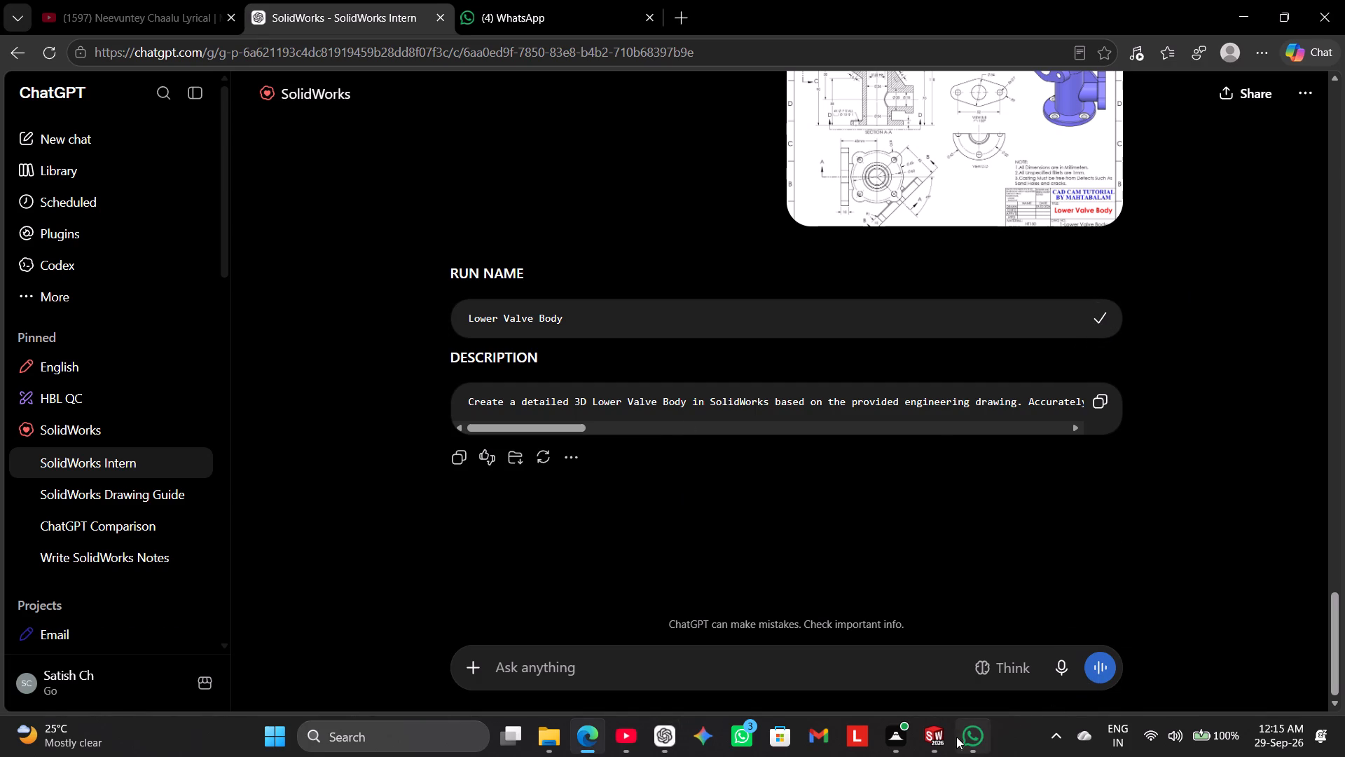
pyautogui.click(935, 729)
pyautogui.click(694, 362)
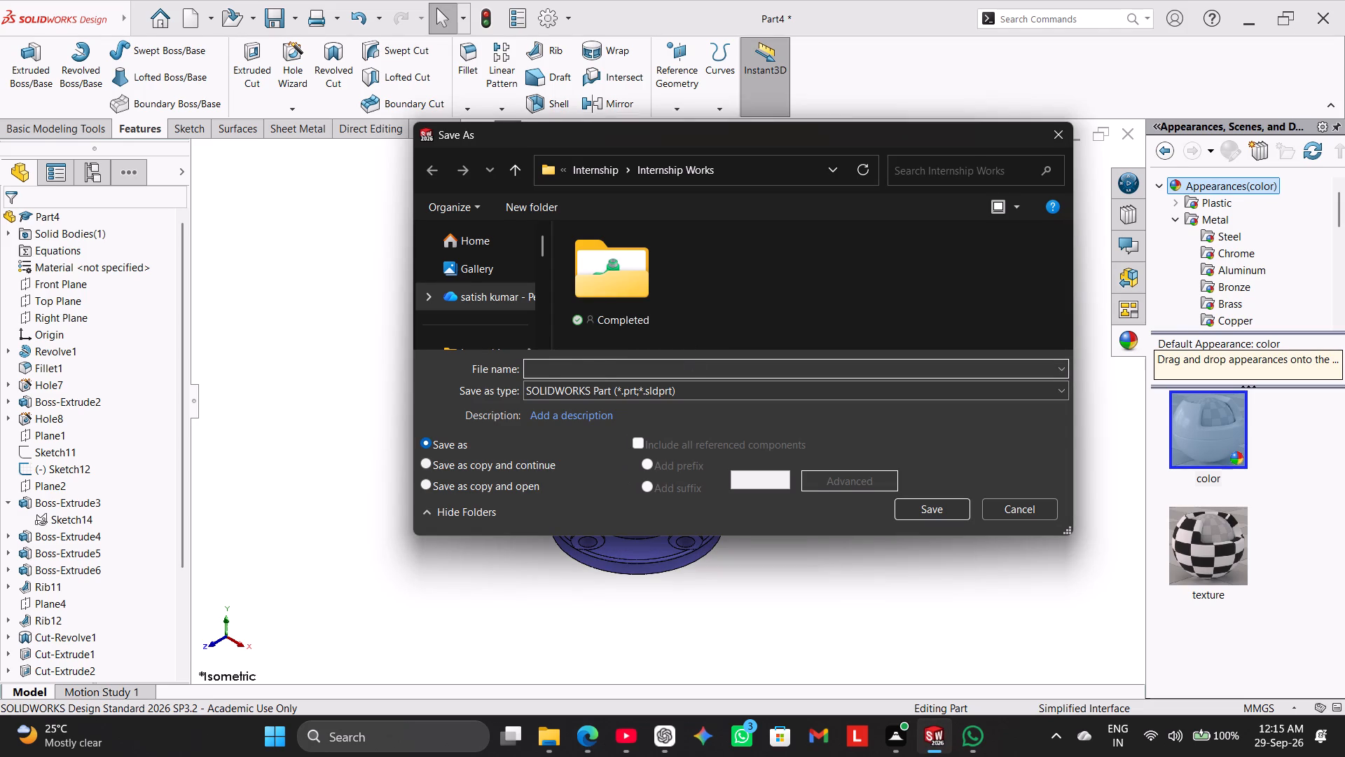
pyautogui.hotkey('ctrl', 'v')
pyautogui.click(920, 508)
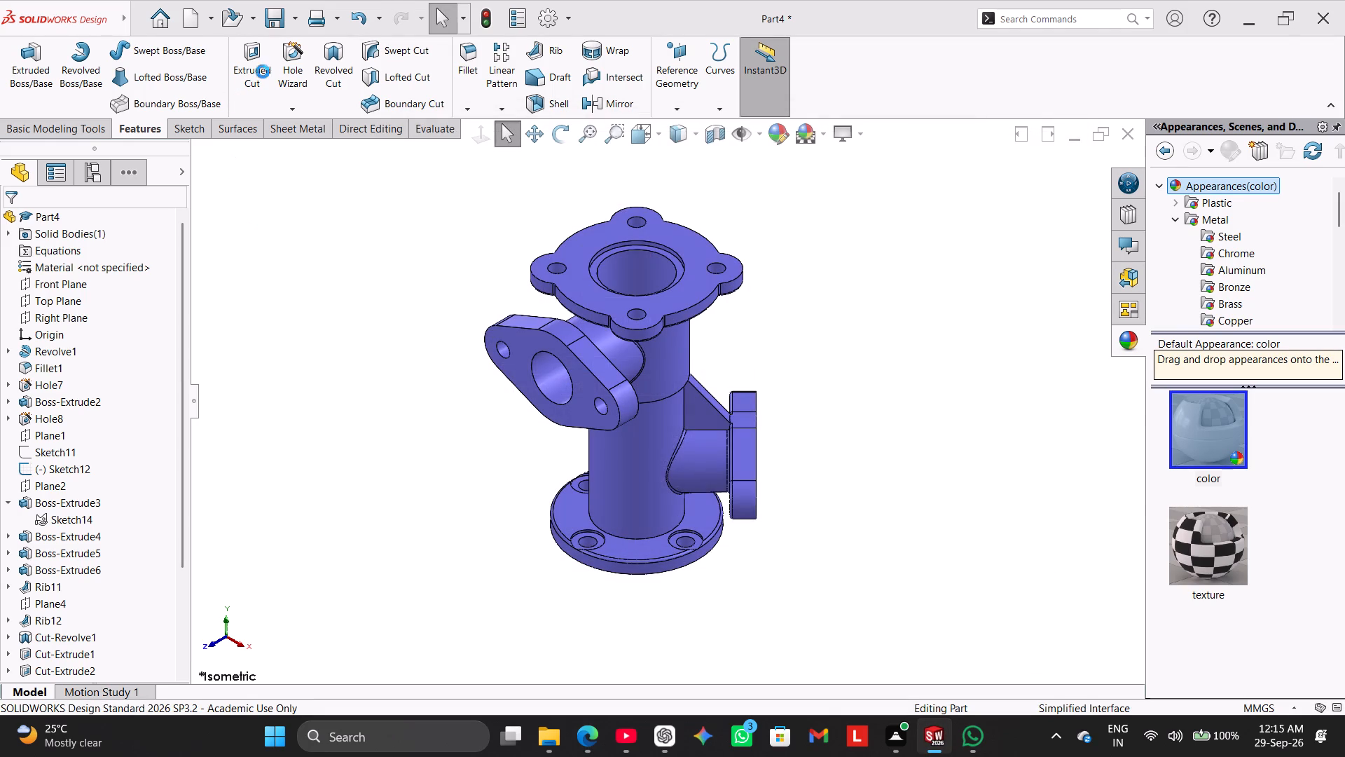
# Save a copy of the part in Adobe Portable Document Format as Lower Valve Body in the Internship Works folder.
pyautogui.click(298, 20)
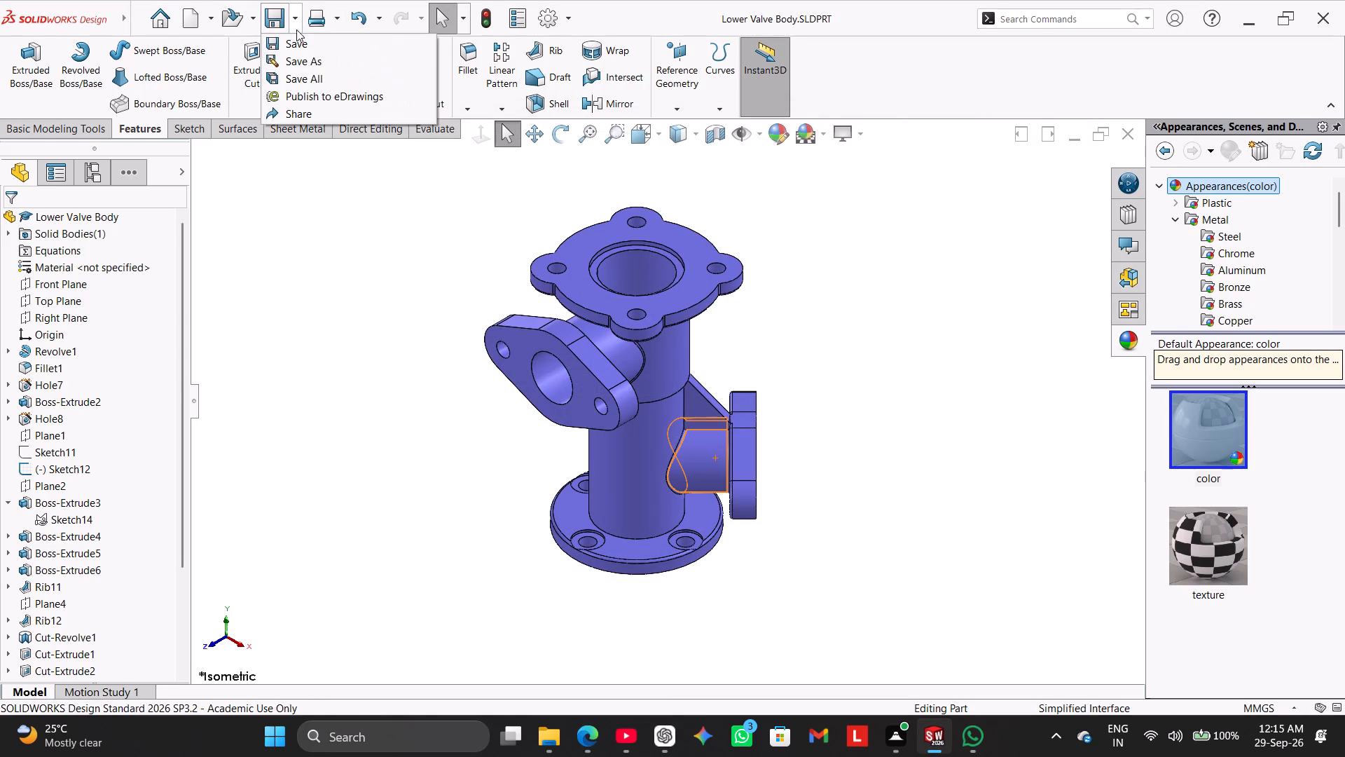
pyautogui.click(301, 55)
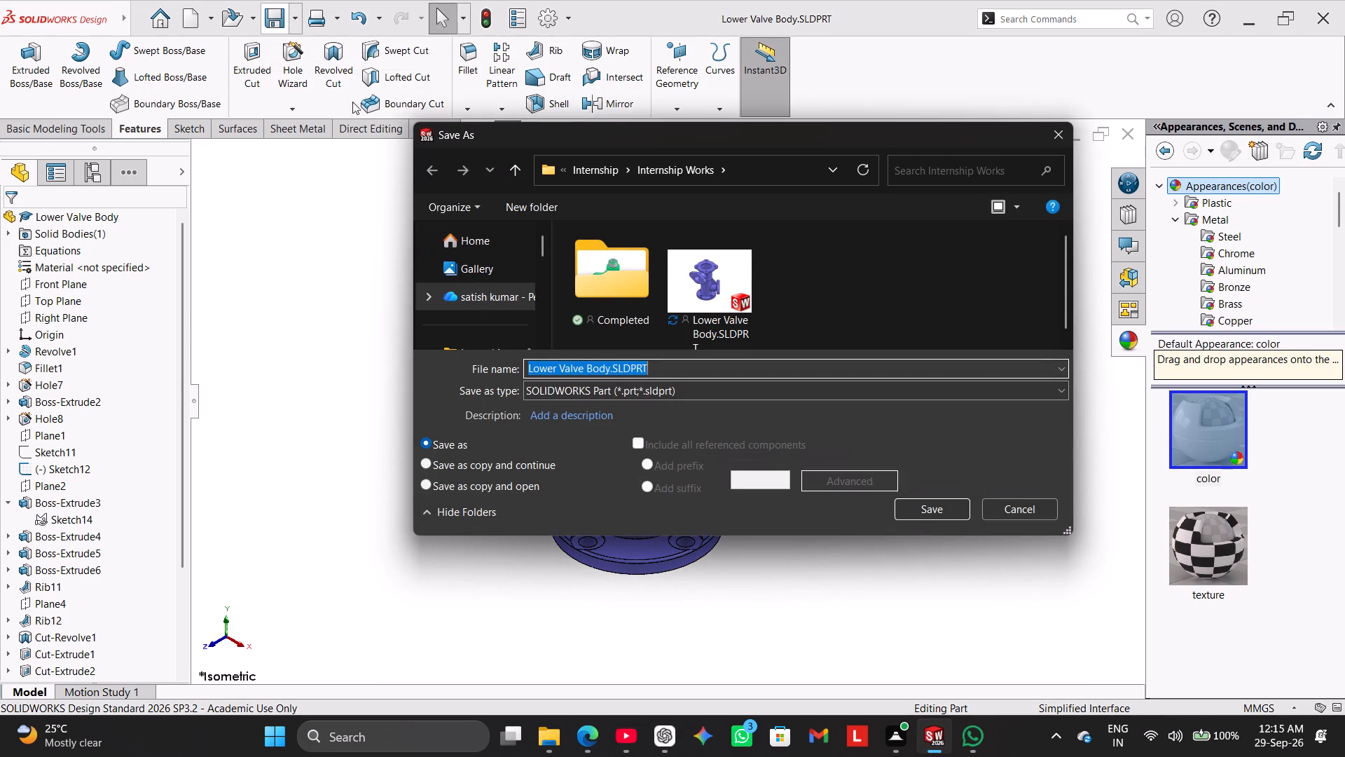
pyautogui.click(682, 393)
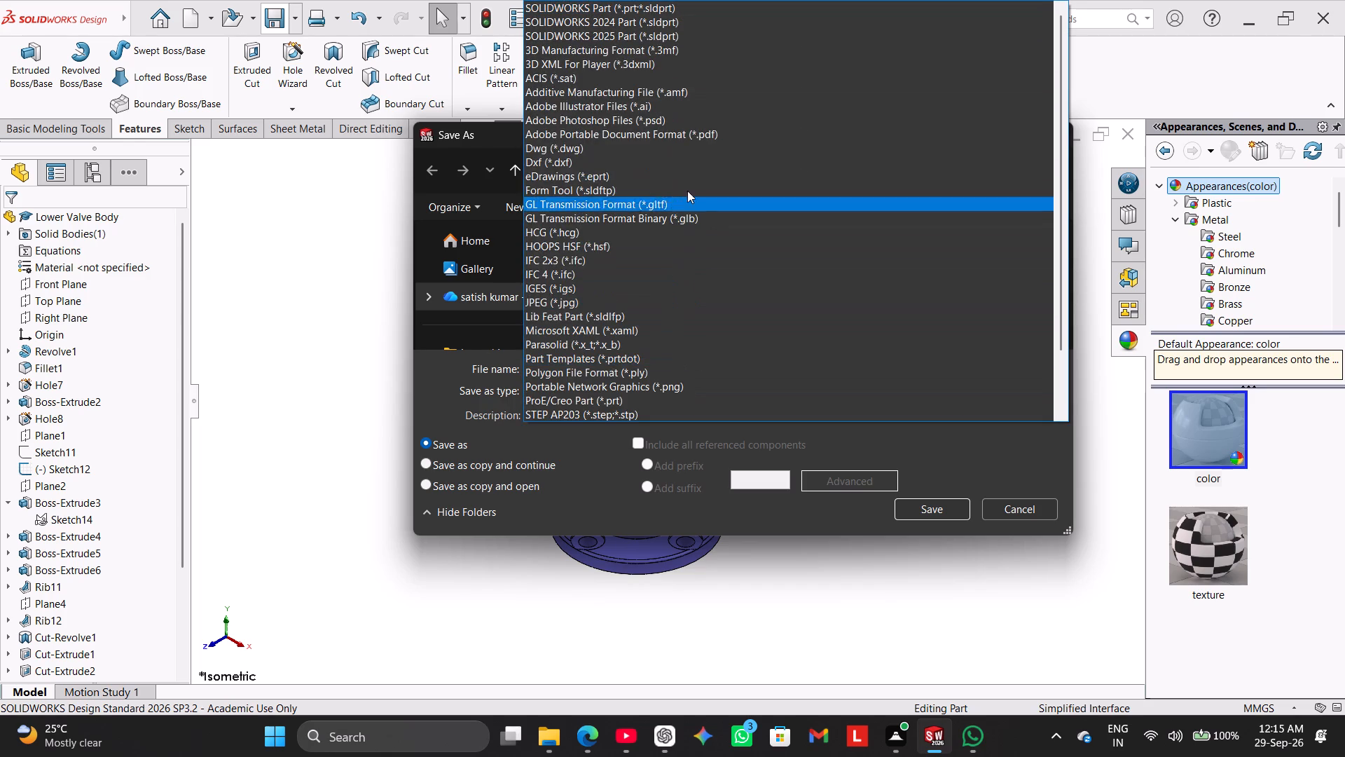
pyautogui.click(712, 133)
pyautogui.click(918, 541)
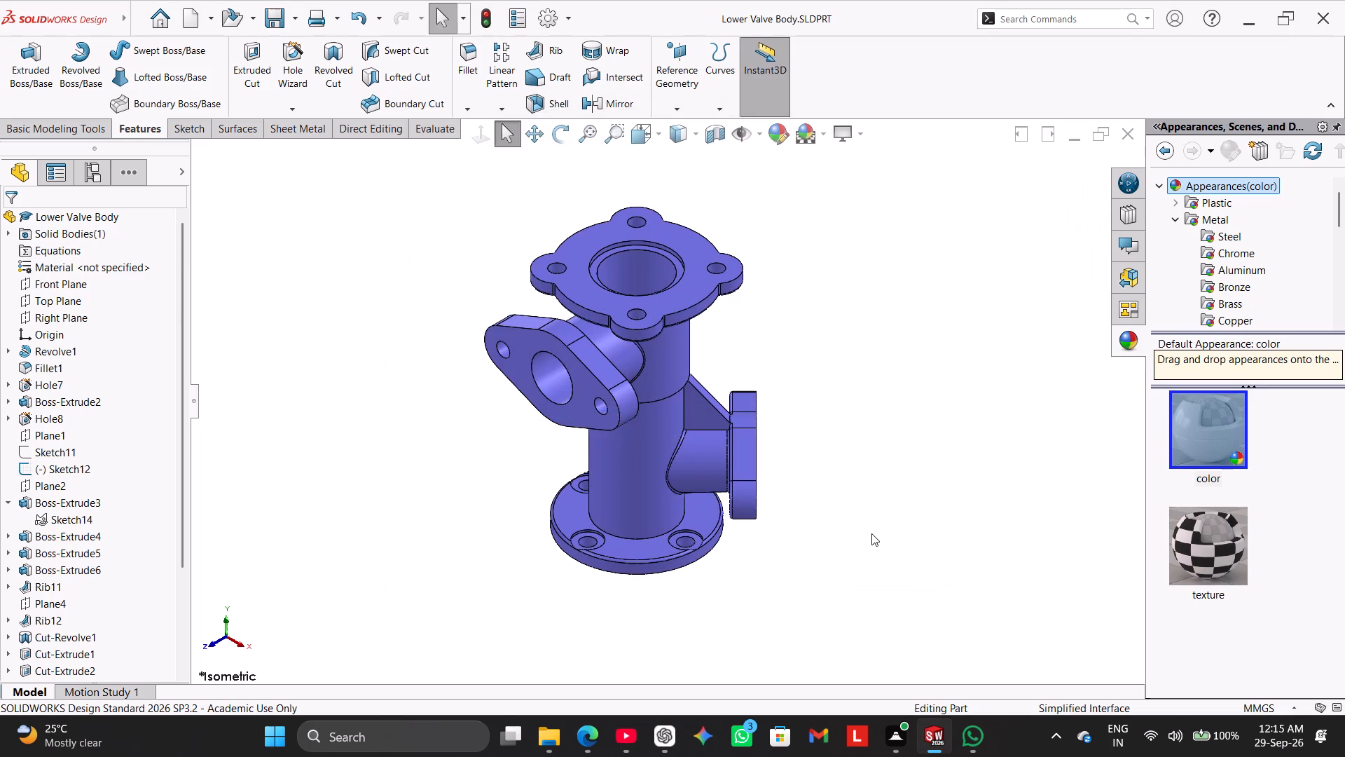
pyautogui.rightClick(356, 396)
pyautogui.click(341, 400)
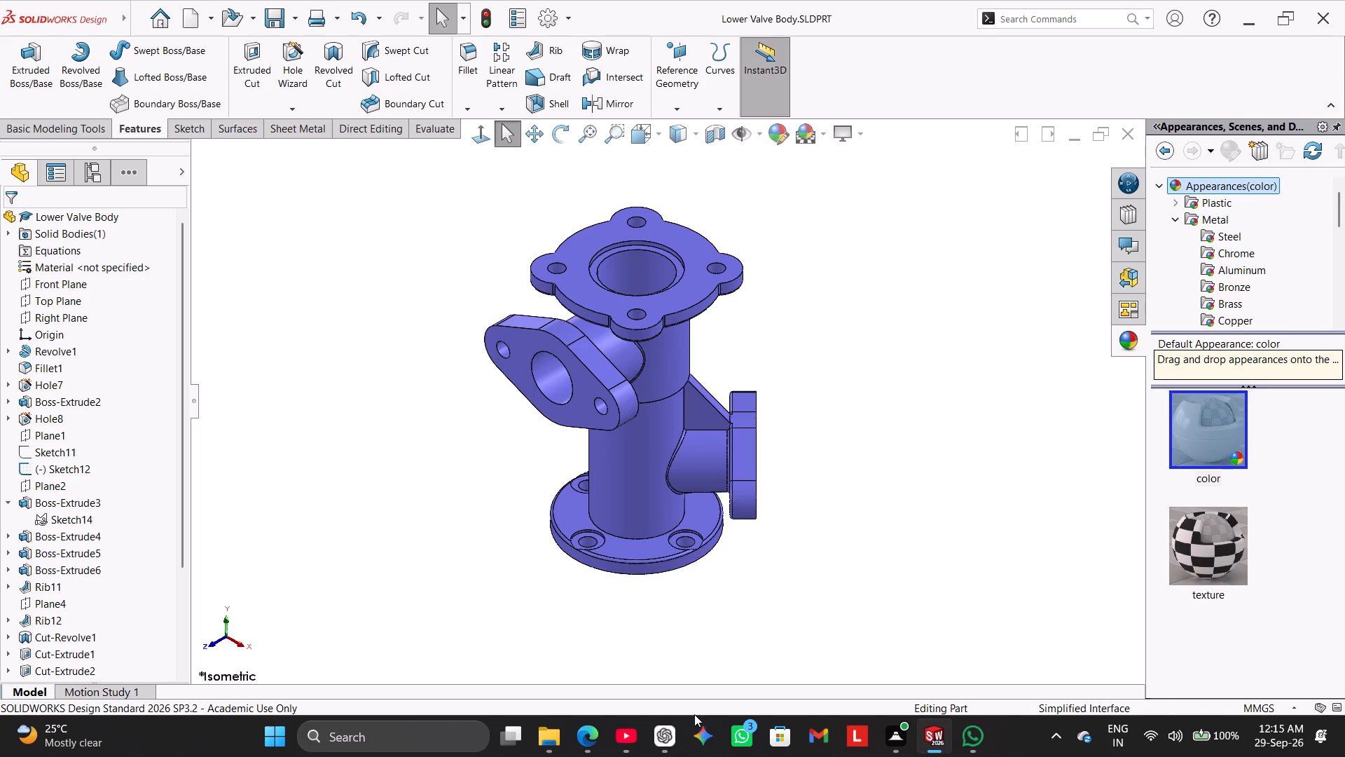